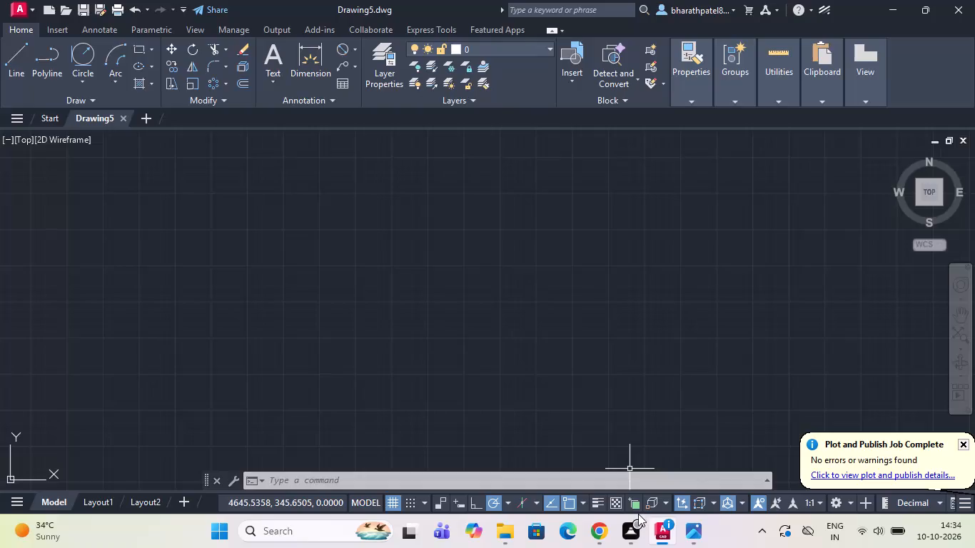
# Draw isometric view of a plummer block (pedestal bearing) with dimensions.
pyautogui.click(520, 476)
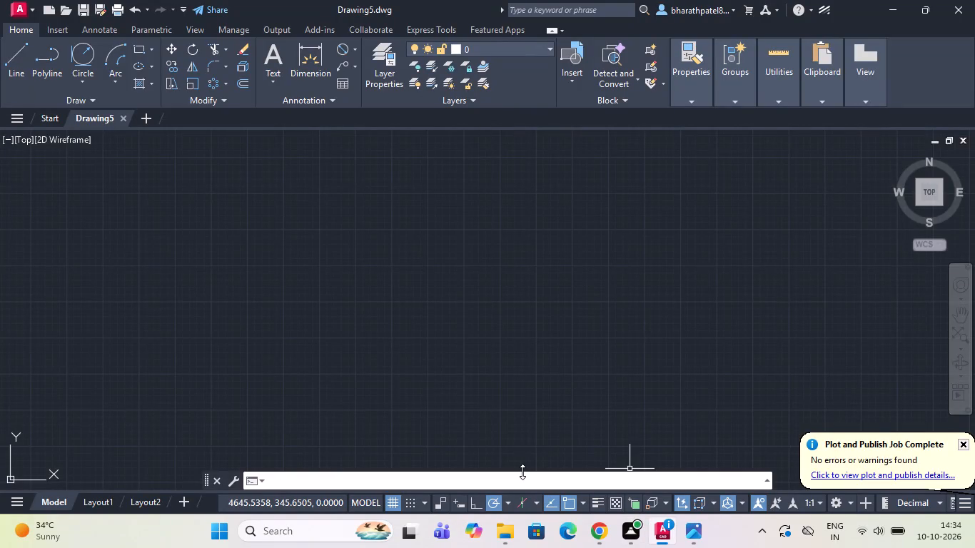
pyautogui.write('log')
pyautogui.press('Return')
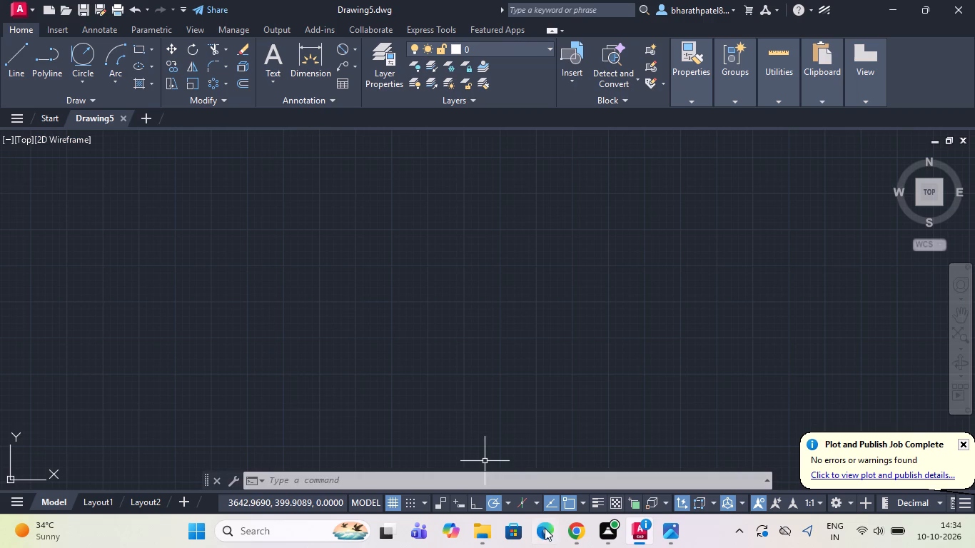
# Turn on isometric drafting and set the active isoplane to Top.
pyautogui.click(522, 505)
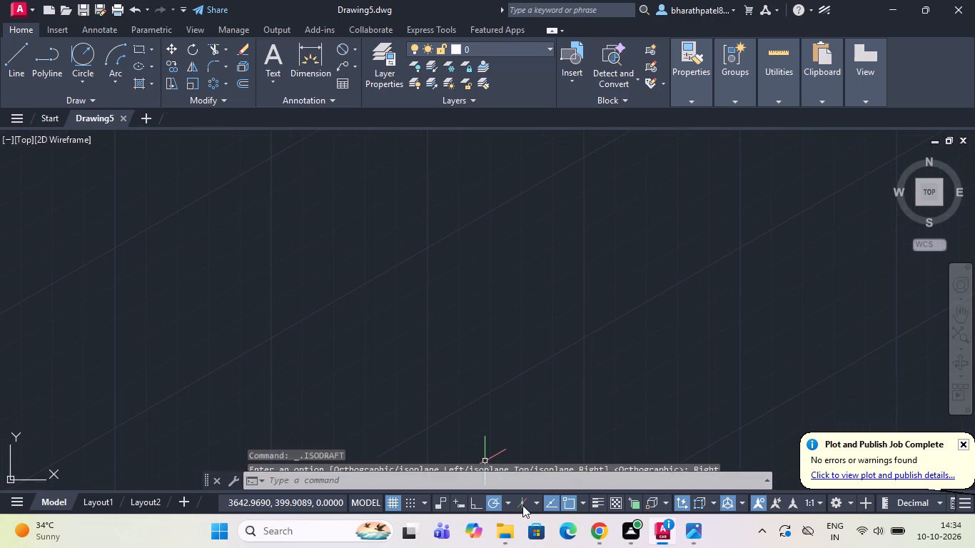
pyautogui.click(537, 502)
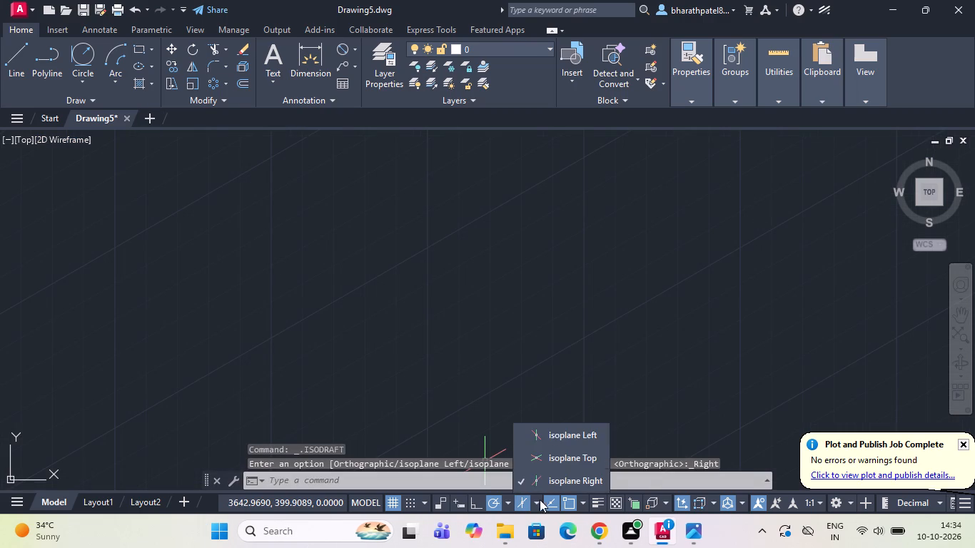
pyautogui.click(547, 461)
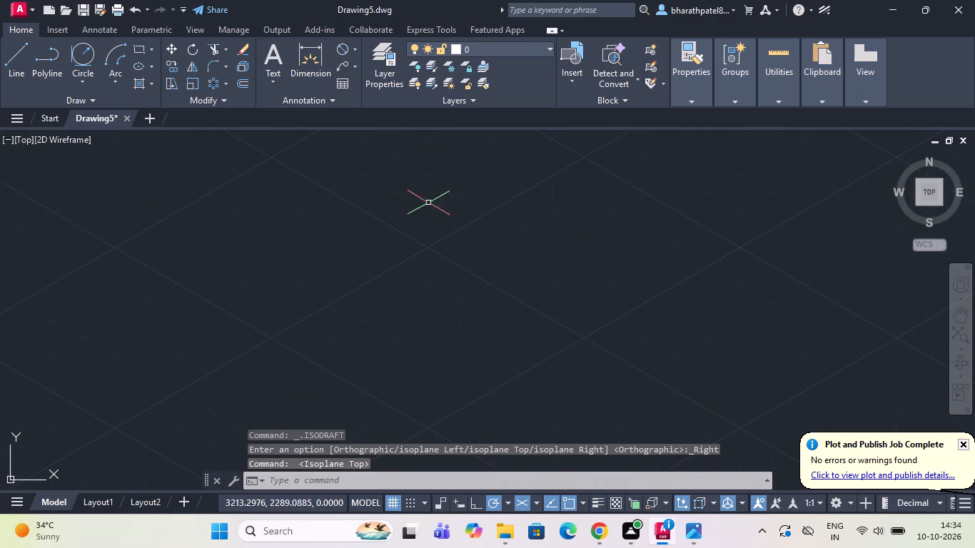
# Draw an isocircle with diameter 60 on the left isoplane in the empty drawing area, using the Ellipse command's Isocircle option.
pyautogui.scroll(-3, 438, 261)
pyautogui.scroll(1, 453, 260)
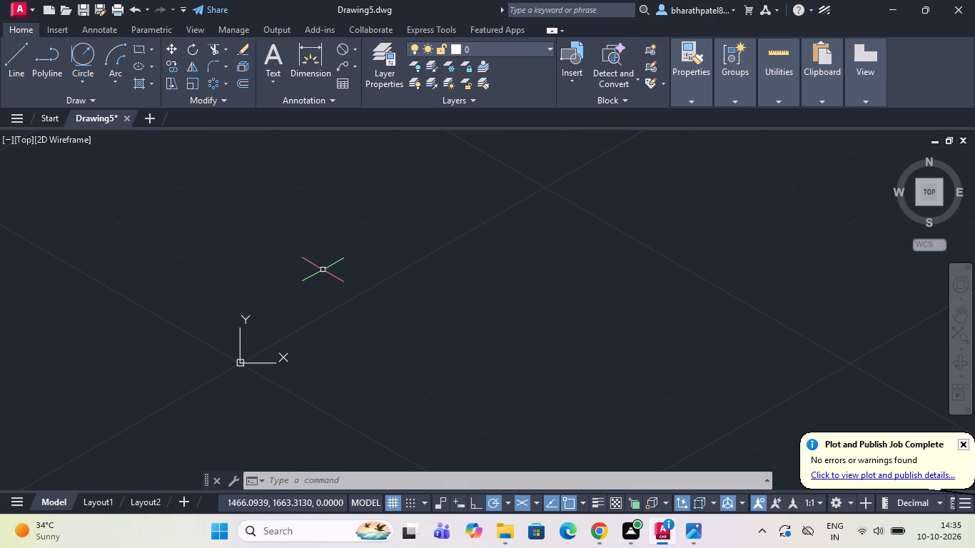
pyautogui.write('el')
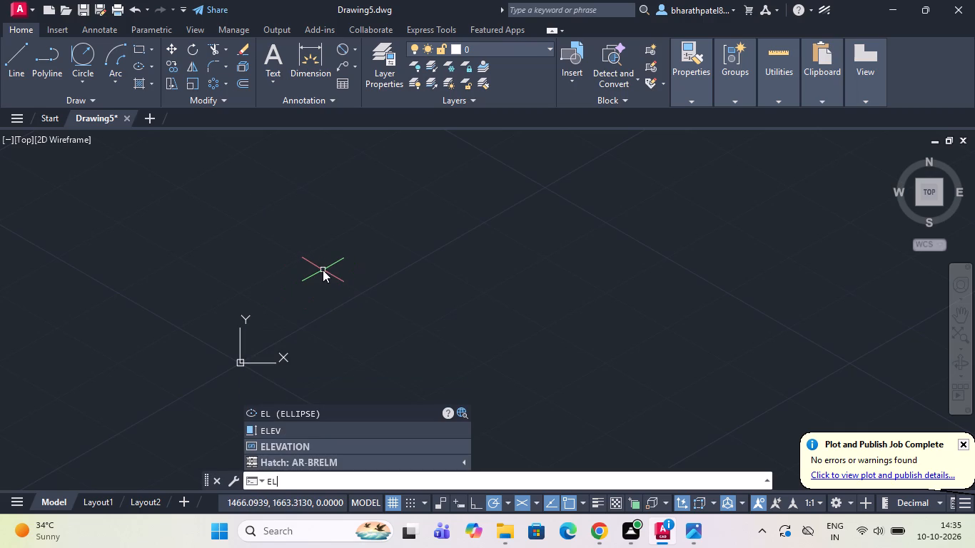
pyautogui.press('Return')
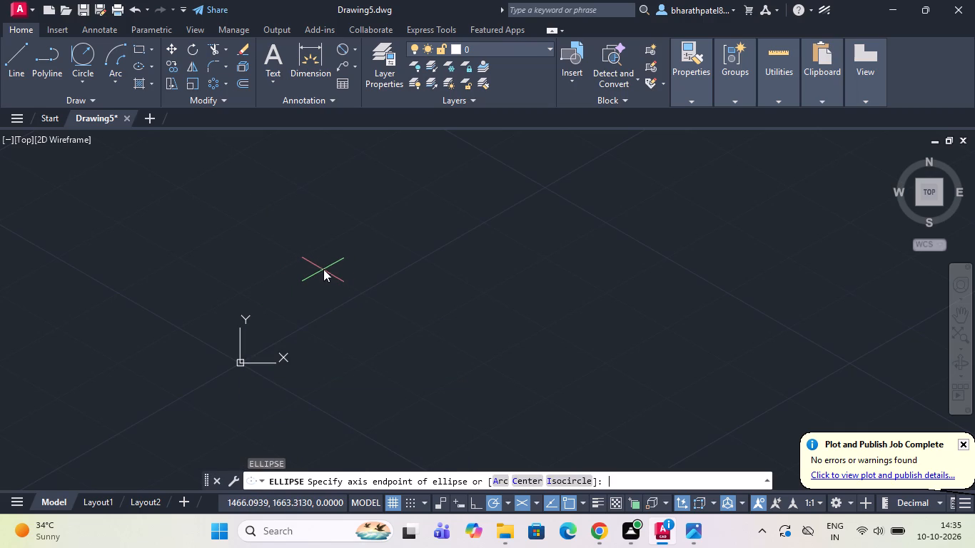
pyautogui.scroll(-3, 310, 263)
pyautogui.scroll(3, 289, 298)
pyautogui.scroll(-2, 308, 276)
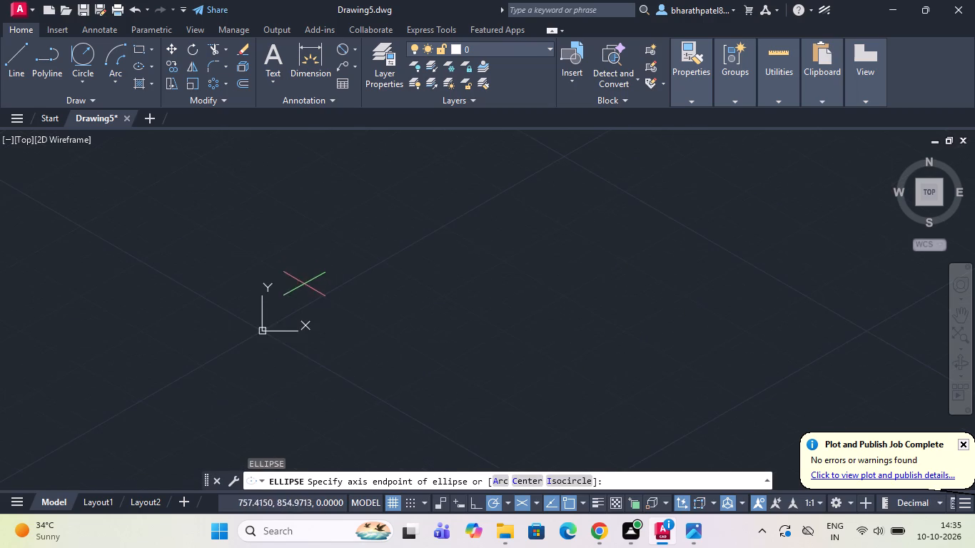
pyautogui.scroll(2, 368, 206)
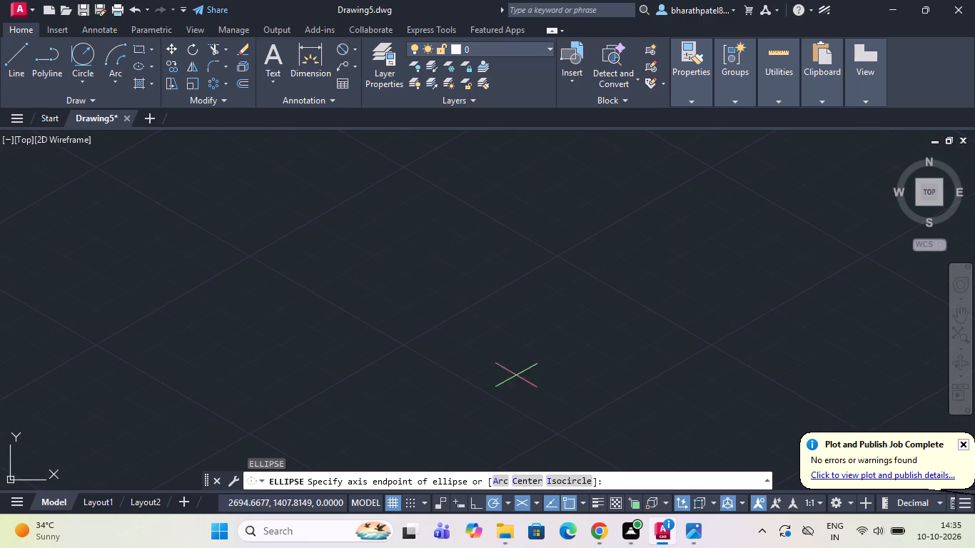
pyautogui.click(561, 483)
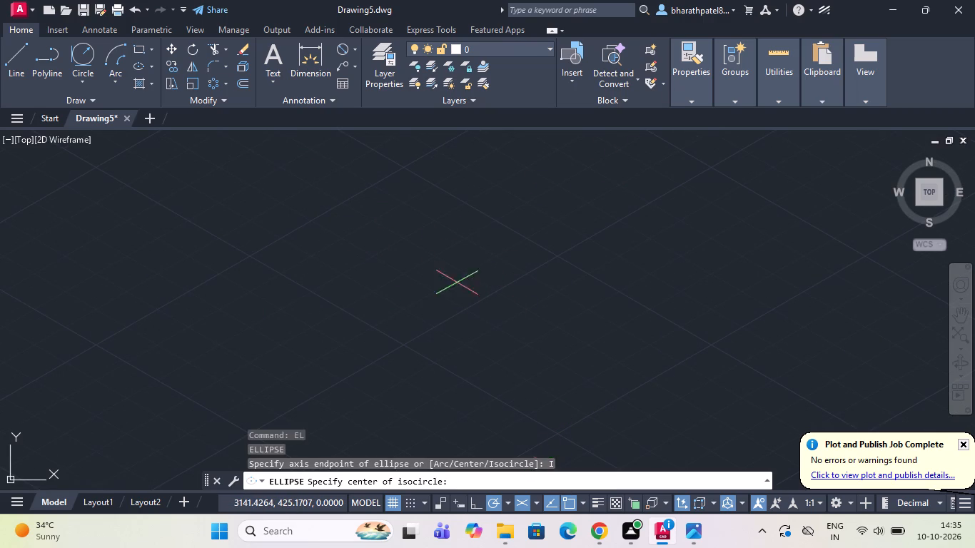
pyautogui.moveTo(441, 232); pyautogui.dragTo(454, 248)
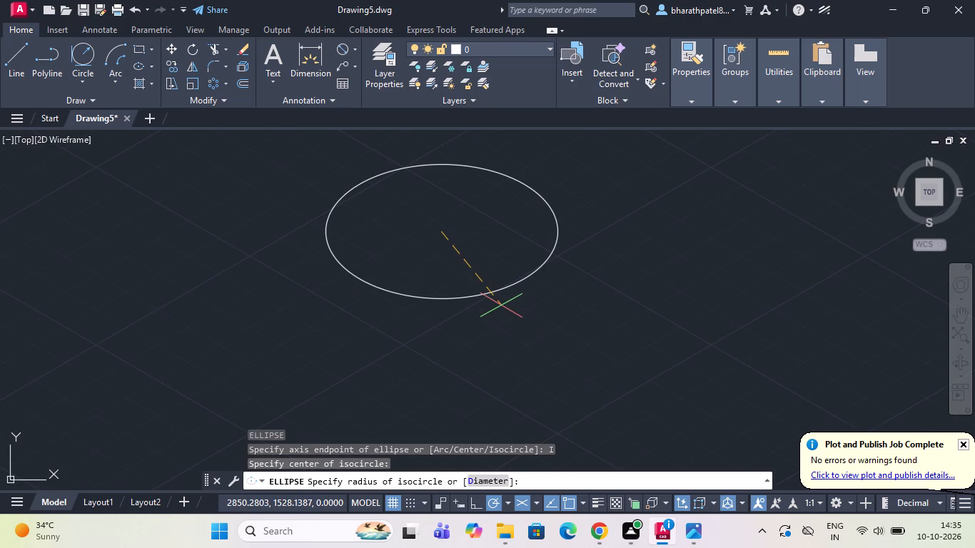
pyautogui.press('F5')
pyautogui.press('F5')
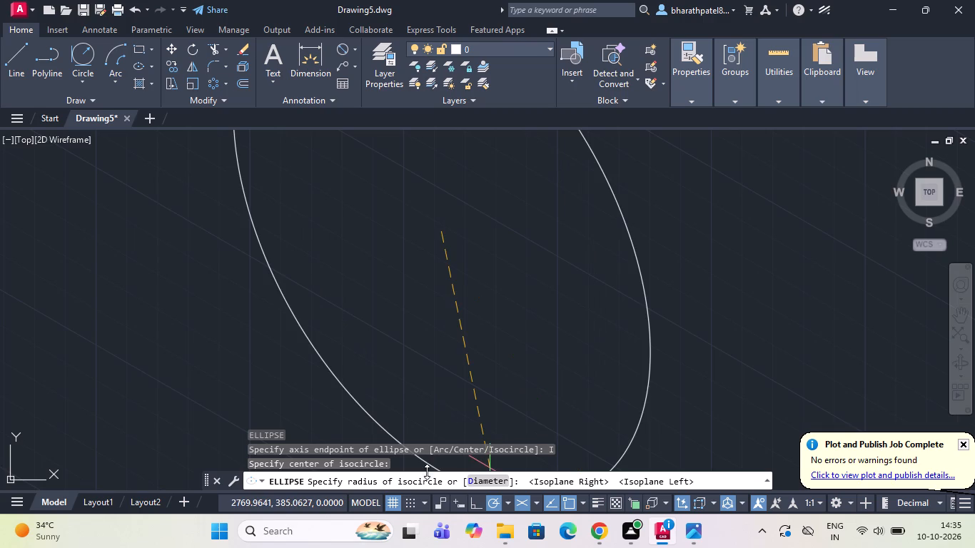
pyautogui.click(482, 483)
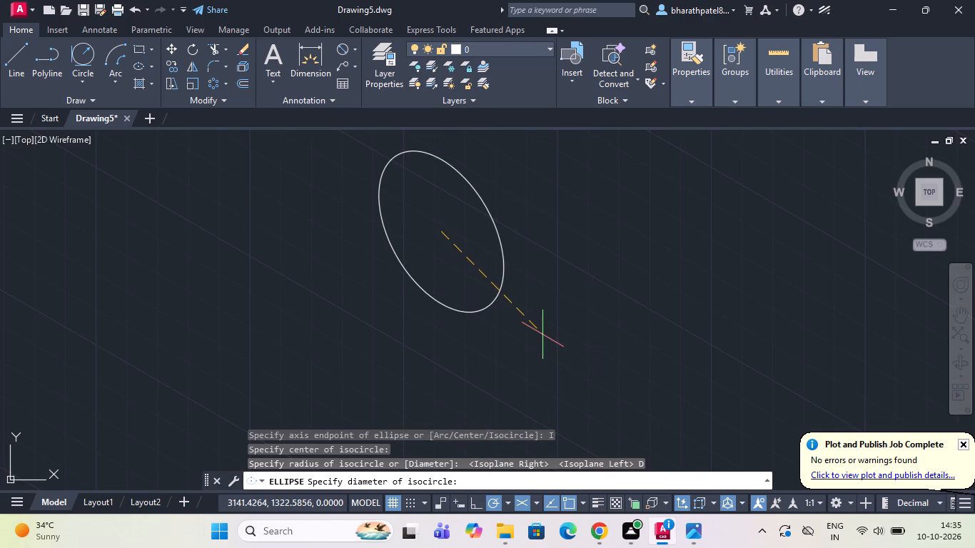
pyautogui.write('60')
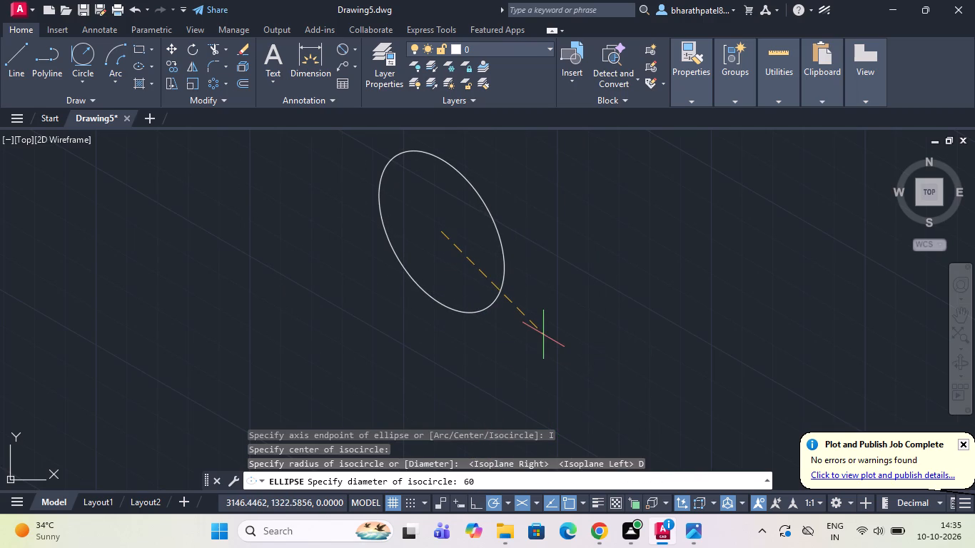
pyautogui.press('Return')
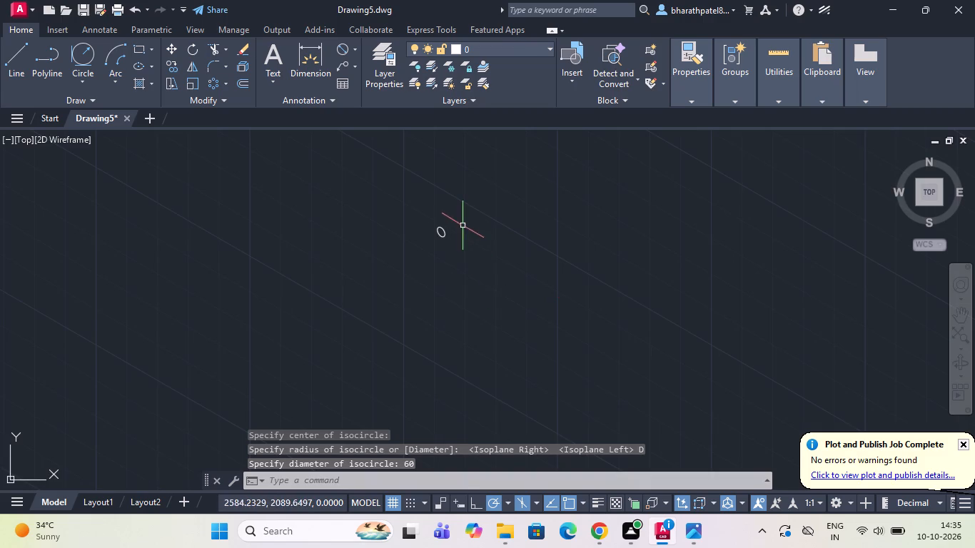
# Draw a second isocircle with diameter 70 on the left isoplane, concentric with the 60-diameter one.
pyautogui.scroll(3, 463, 225)
pyautogui.scroll(2, 345, 222)
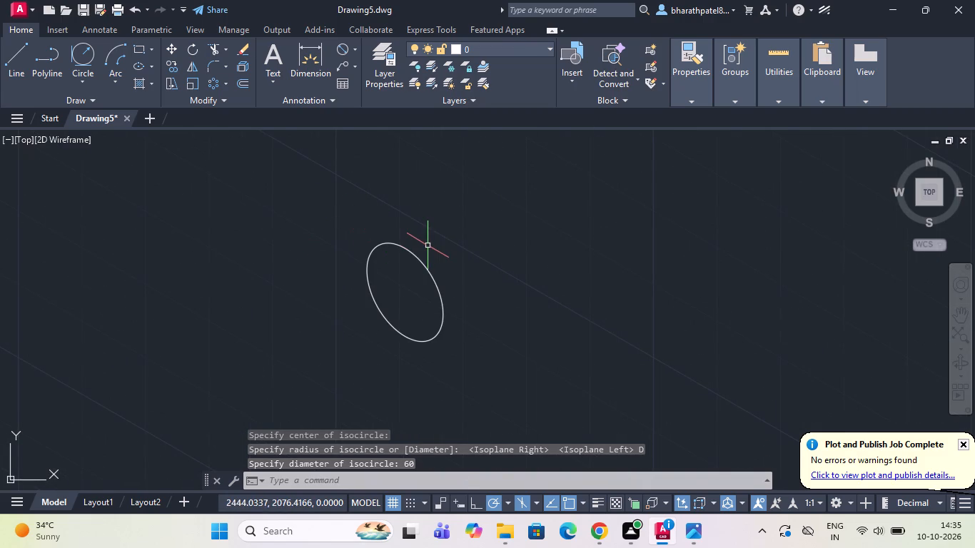
pyautogui.scroll(1, 428, 245)
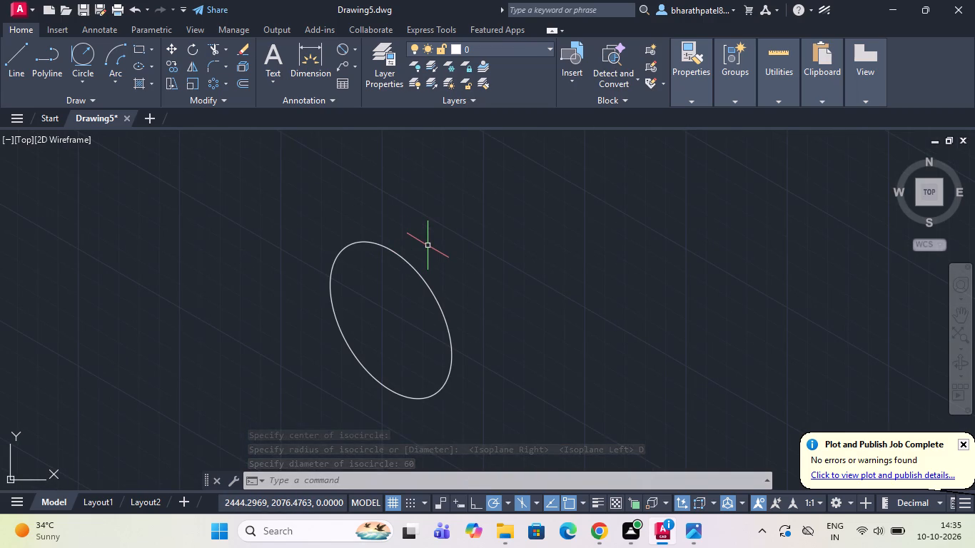
pyautogui.press('space')
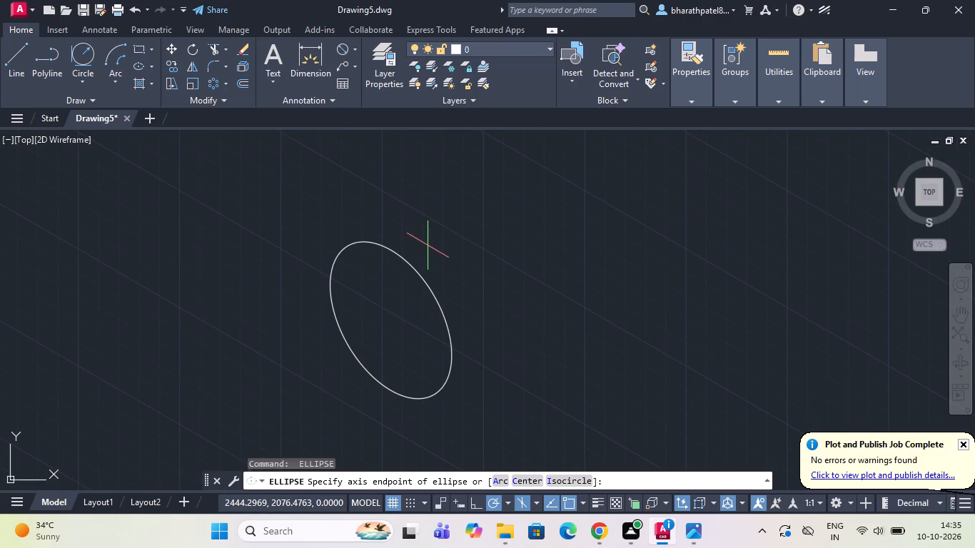
pyautogui.click(575, 478)
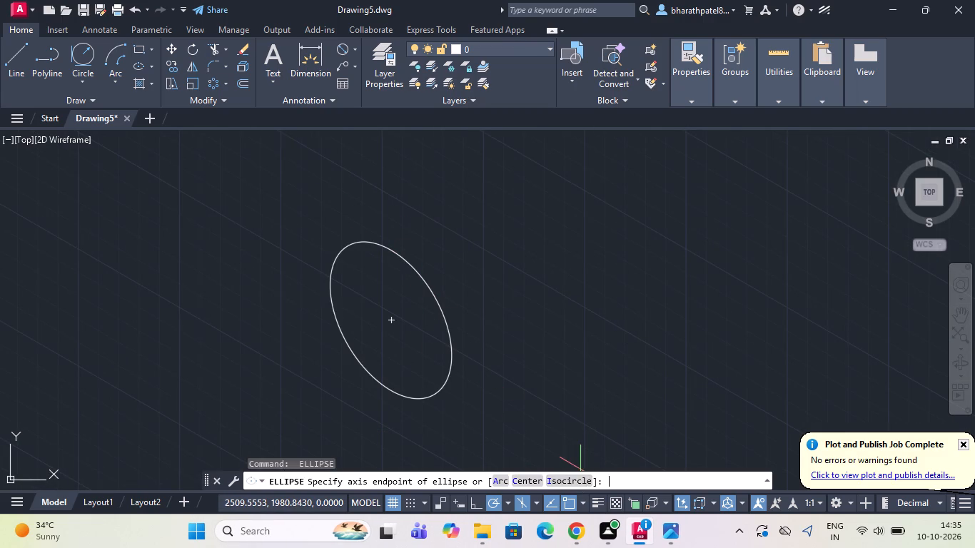
pyautogui.click(392, 320)
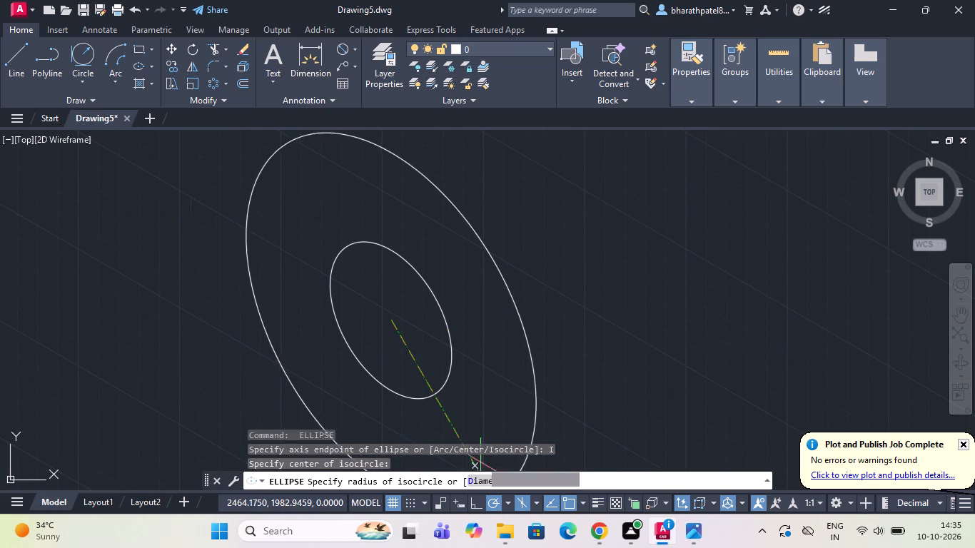
pyautogui.click(482, 475)
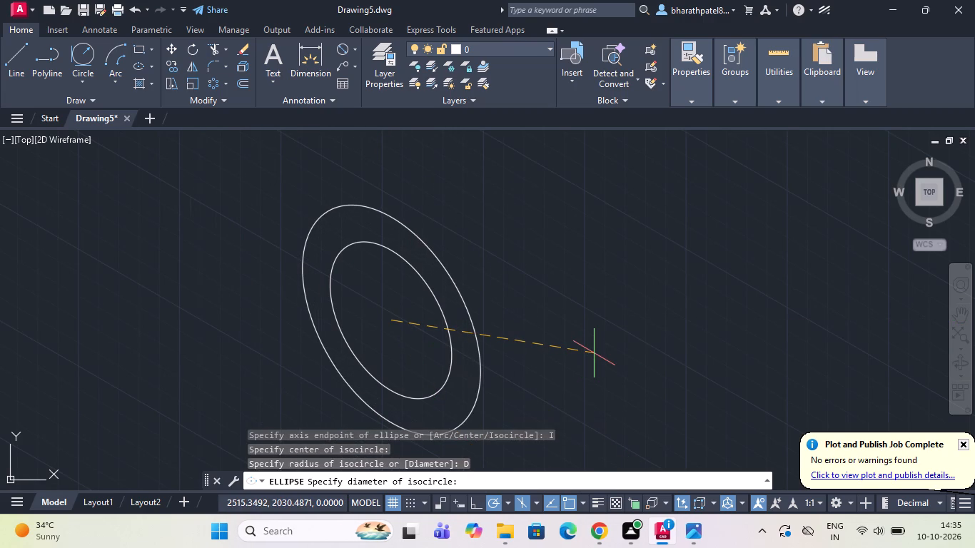
pyautogui.press('F5')
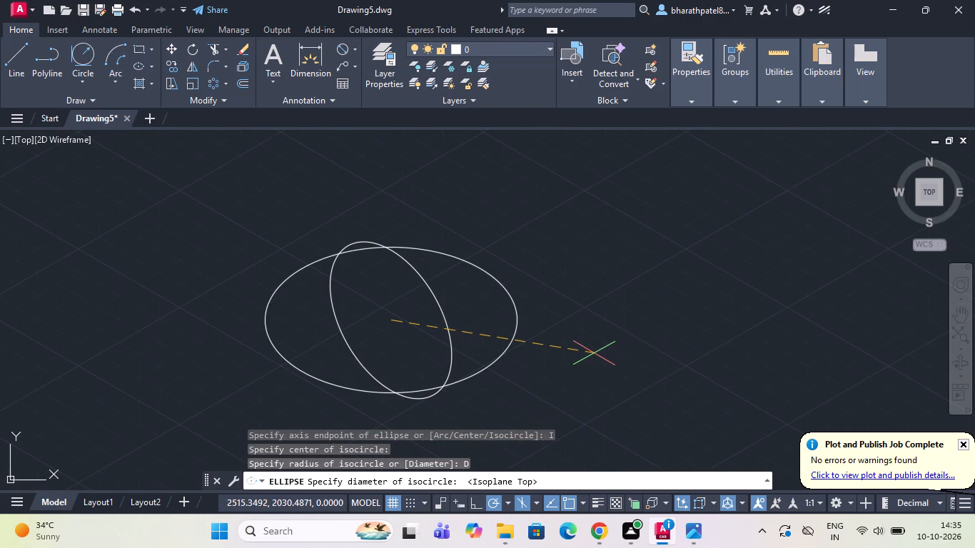
pyautogui.press('F5')
pyautogui.press('F5')
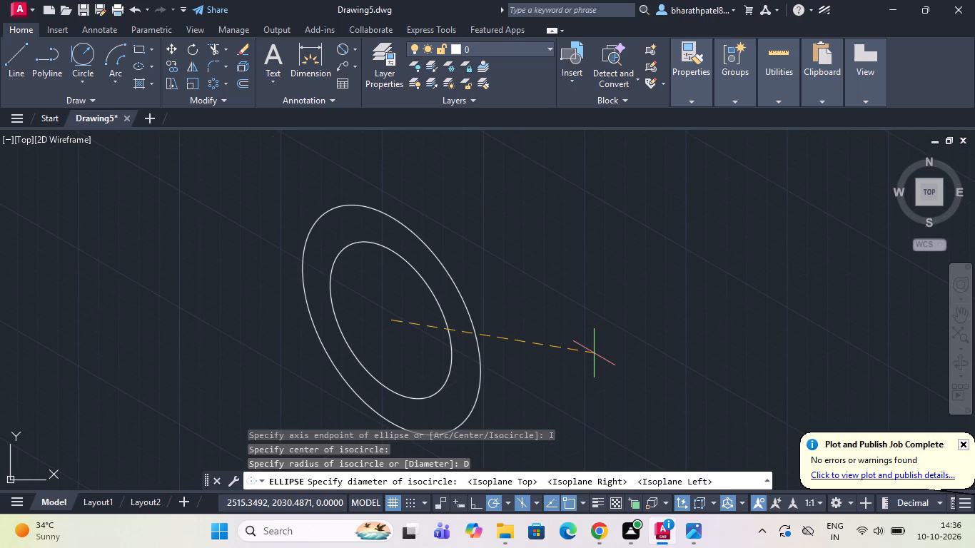
pyautogui.press('F5')
pyautogui.press('F5')
pyautogui.press('F5')
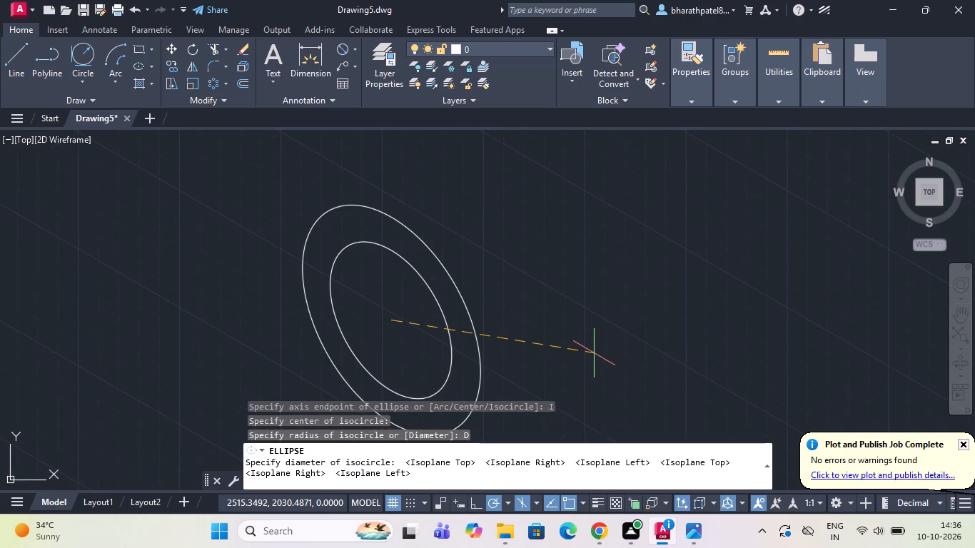
pyautogui.press('F5')
pyautogui.press('F5')
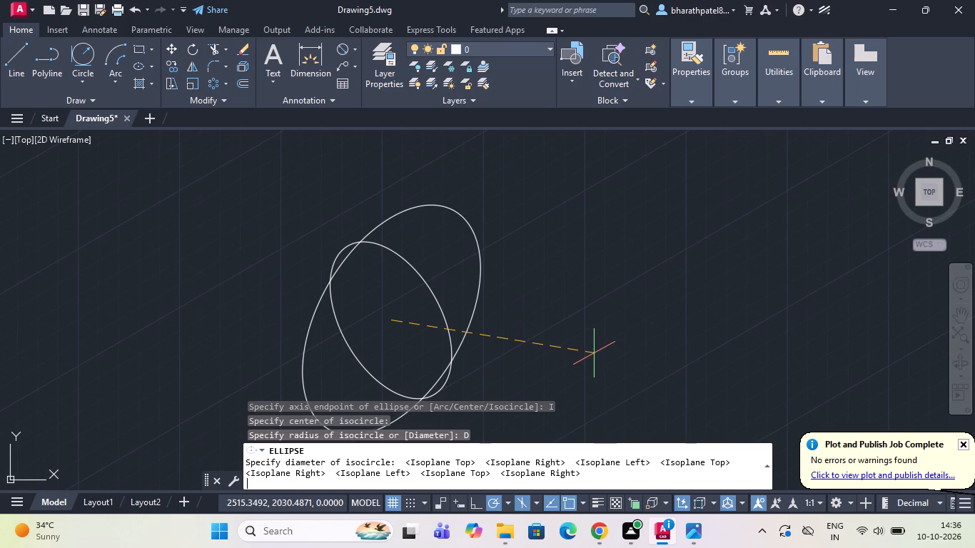
pyautogui.press('F5')
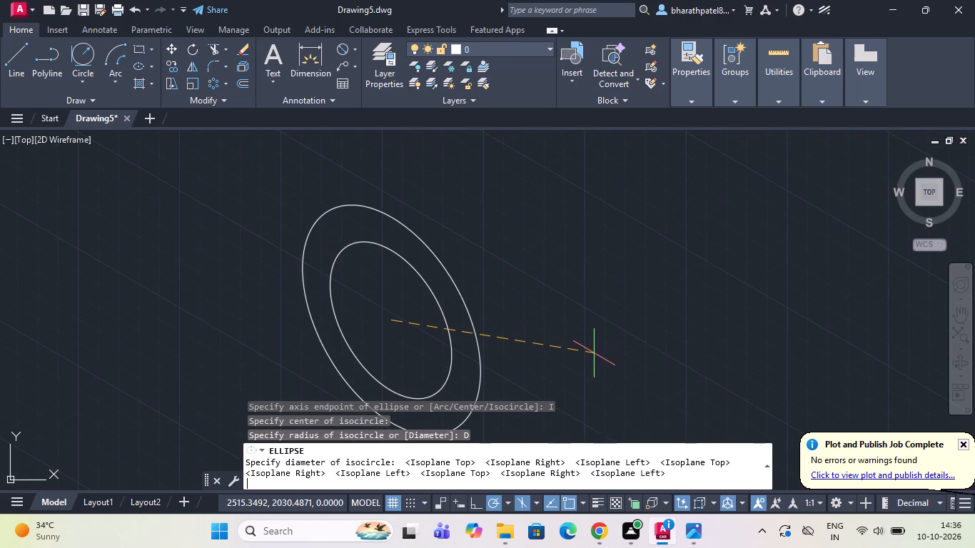
pyautogui.scroll(-2, 498, 301)
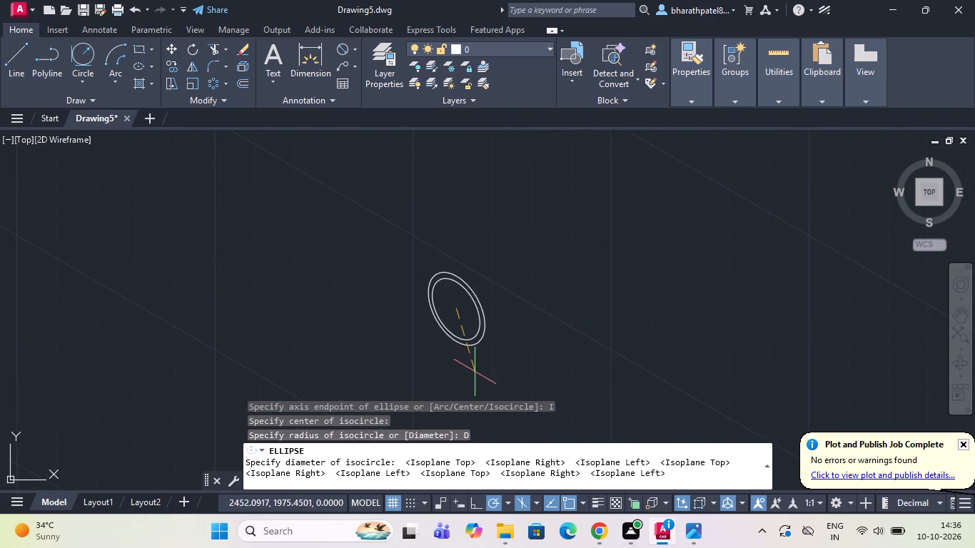
pyautogui.scroll(2, 473, 372)
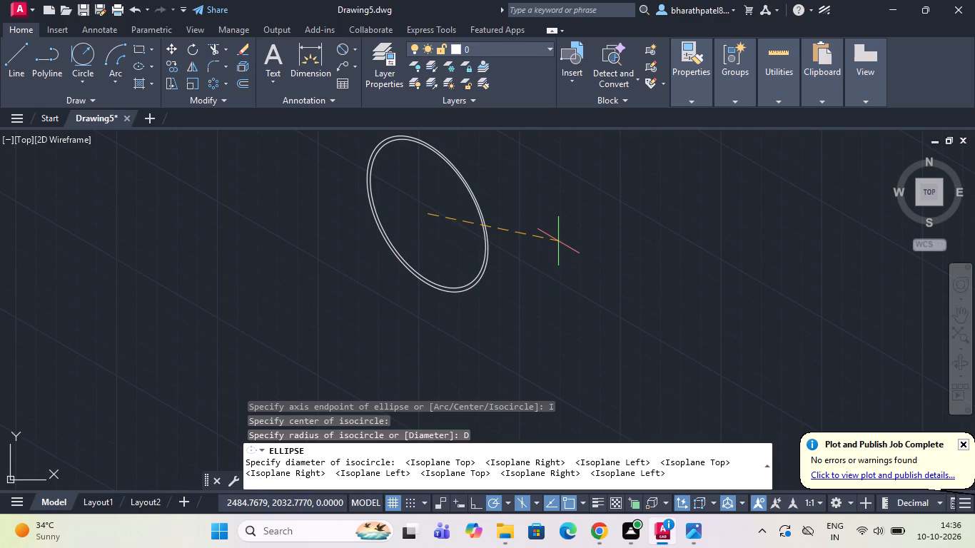
pyautogui.write('70')
pyautogui.press('Return')
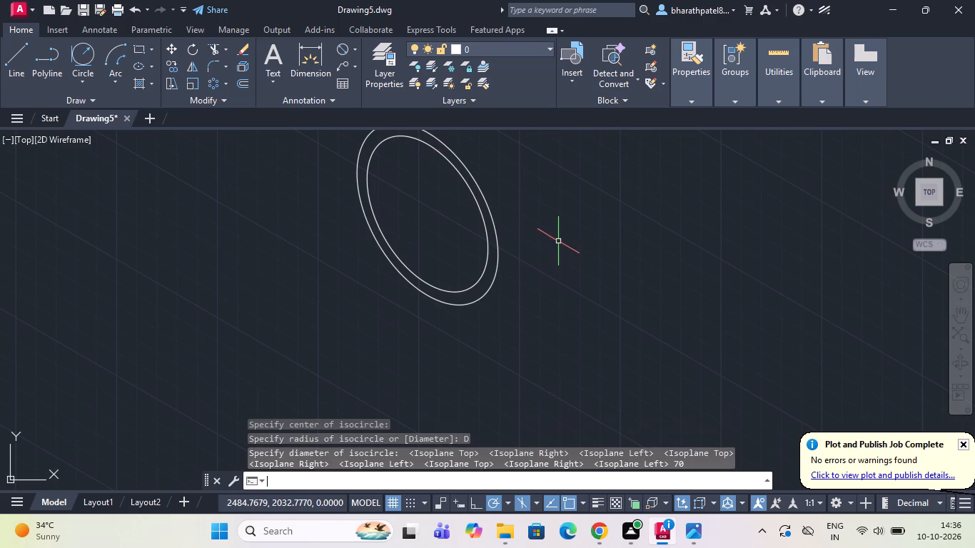
# Draw a 105-unit line straight down from the common centre of the two isocircles.
pyautogui.scroll(-2, 500, 318)
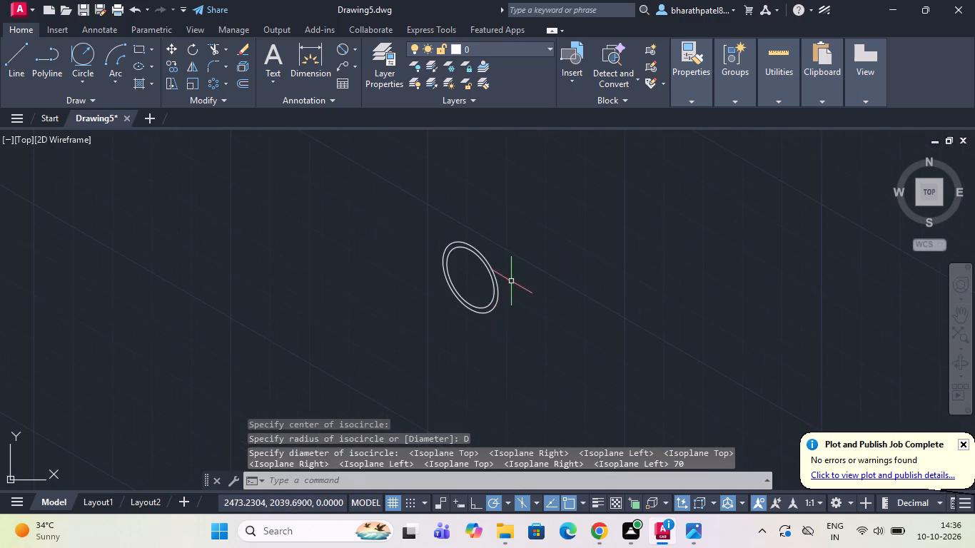
pyautogui.scroll(2, 513, 281)
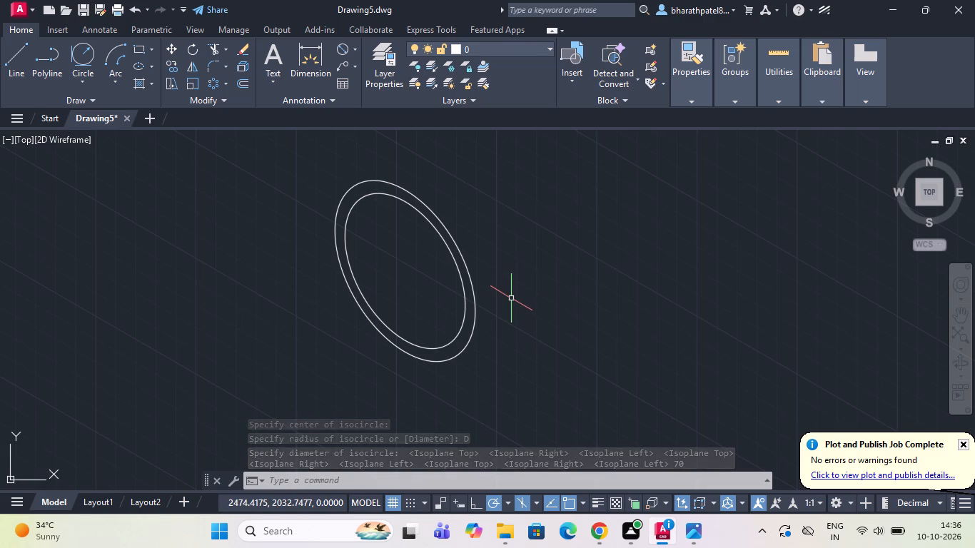
pyautogui.click(14, 68)
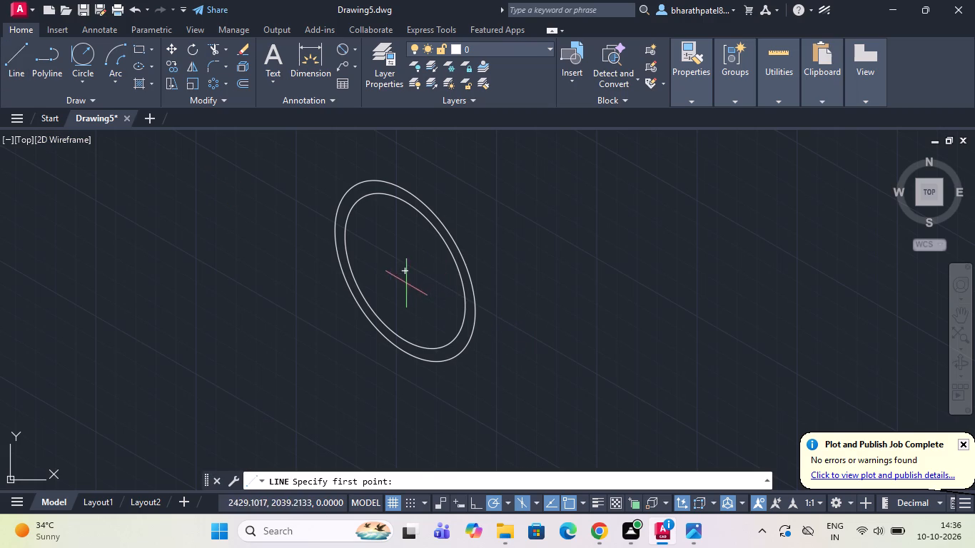
pyautogui.click(404, 275)
pyautogui.scroll(-3, 404, 275)
pyautogui.scroll(3, 401, 380)
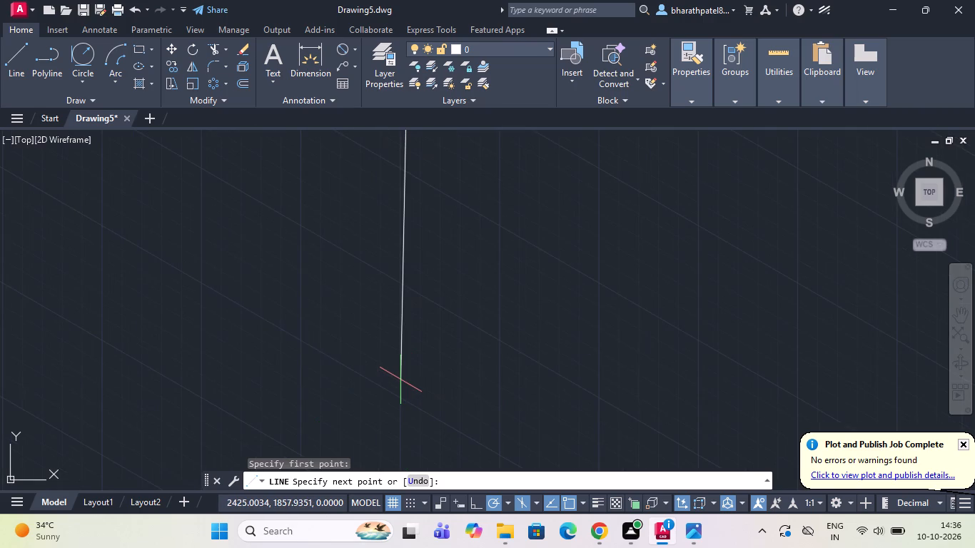
pyautogui.scroll(-2, 400, 379)
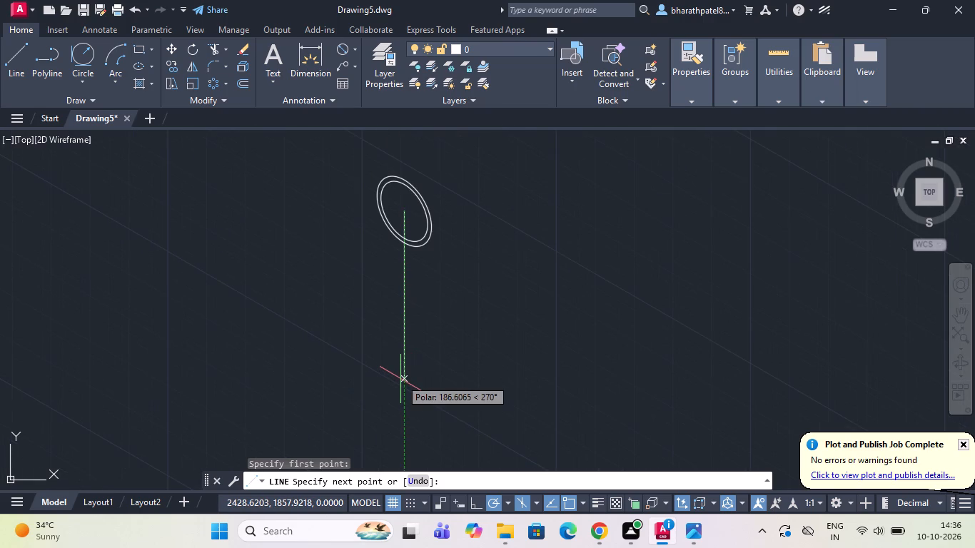
pyautogui.write('105')
pyautogui.press('Return')
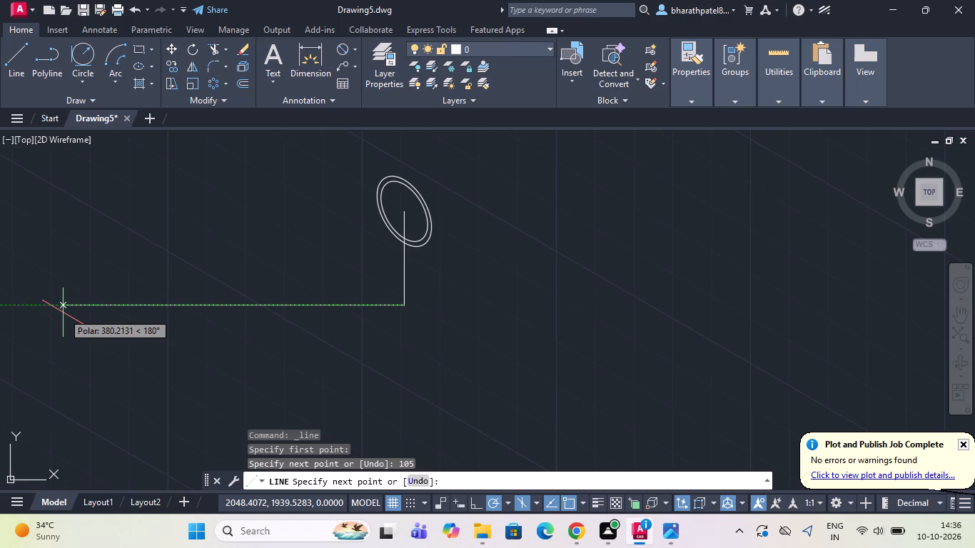
# Continue with a 60-unit horizontal line segment leftward from the lower end of the vertical line.
pyautogui.press('6')
pyautogui.press('0')
pyautogui.press('Return')
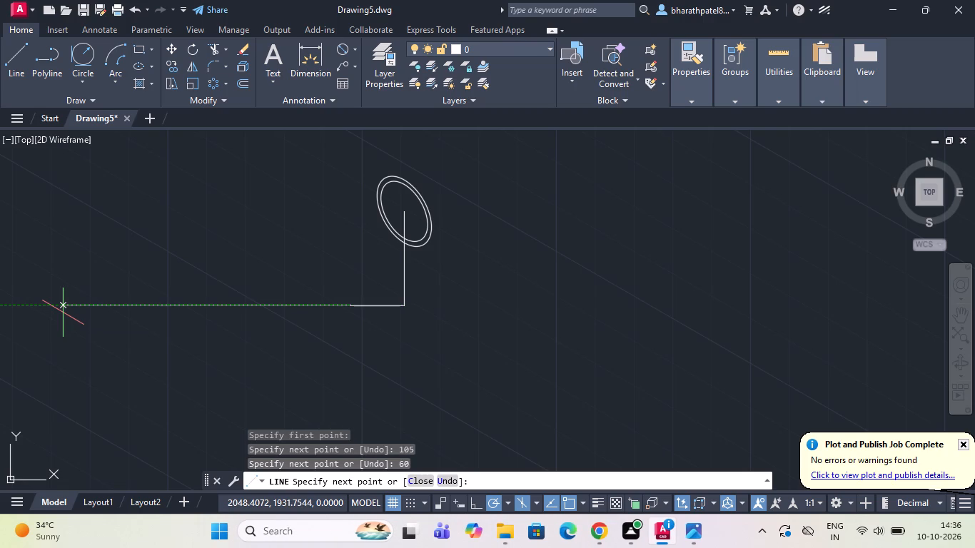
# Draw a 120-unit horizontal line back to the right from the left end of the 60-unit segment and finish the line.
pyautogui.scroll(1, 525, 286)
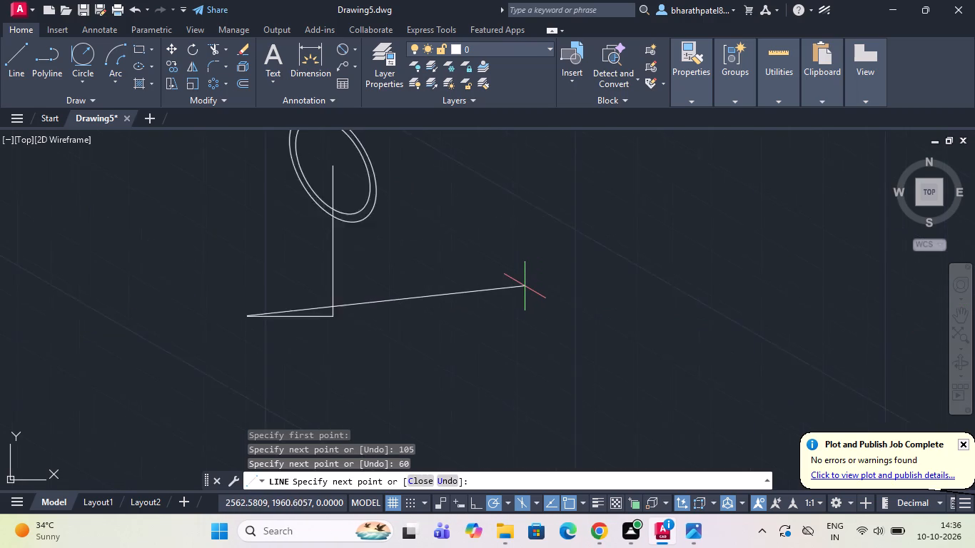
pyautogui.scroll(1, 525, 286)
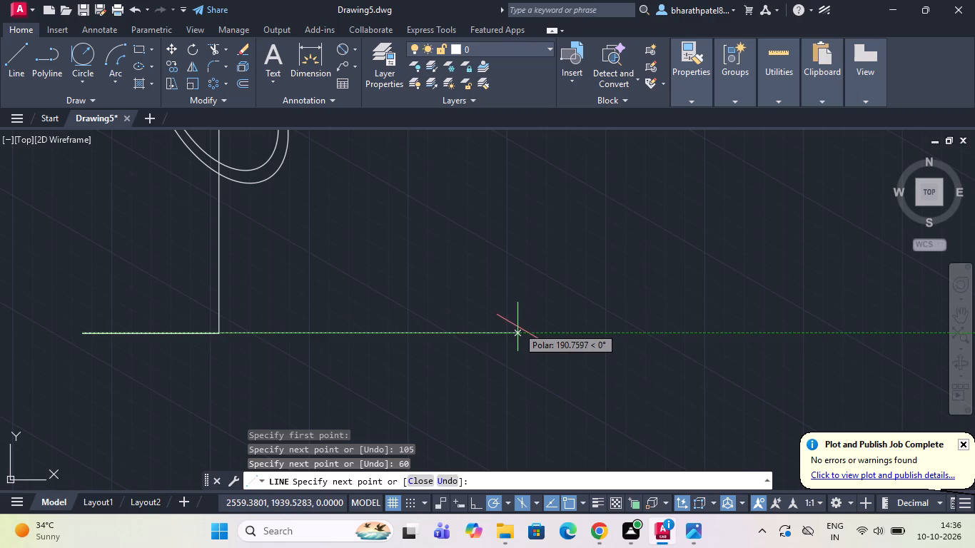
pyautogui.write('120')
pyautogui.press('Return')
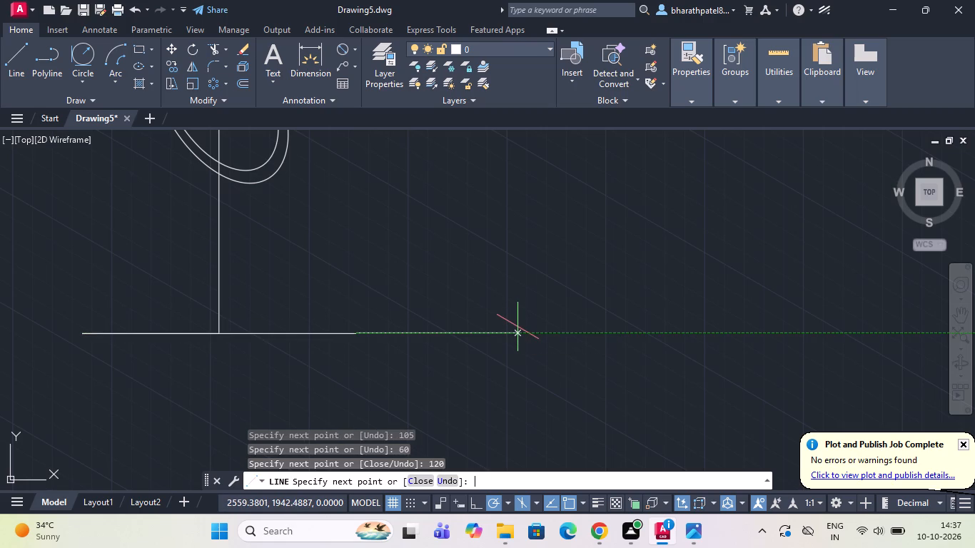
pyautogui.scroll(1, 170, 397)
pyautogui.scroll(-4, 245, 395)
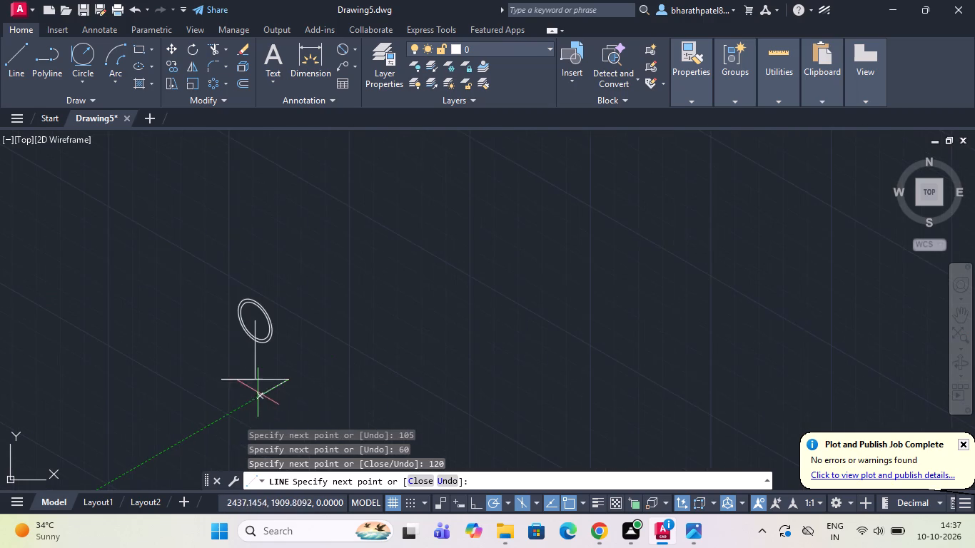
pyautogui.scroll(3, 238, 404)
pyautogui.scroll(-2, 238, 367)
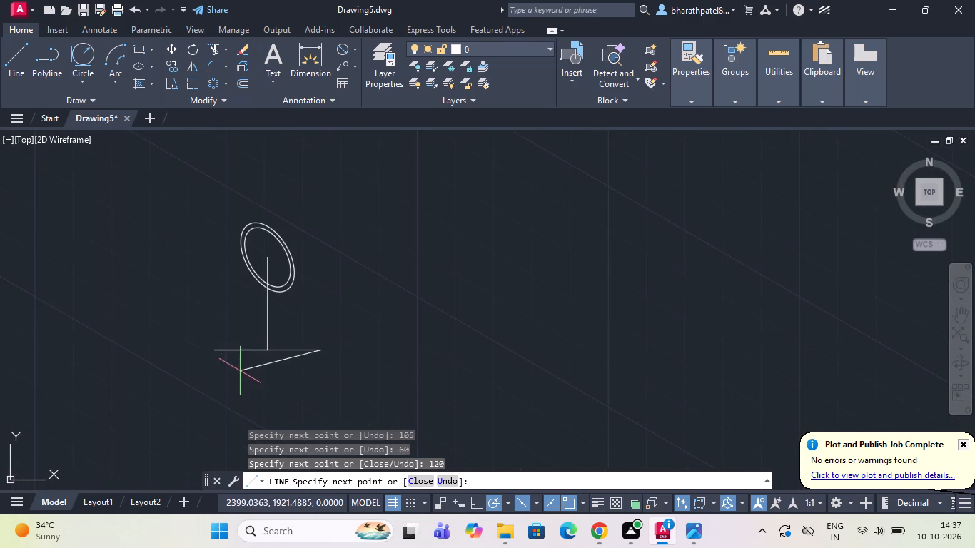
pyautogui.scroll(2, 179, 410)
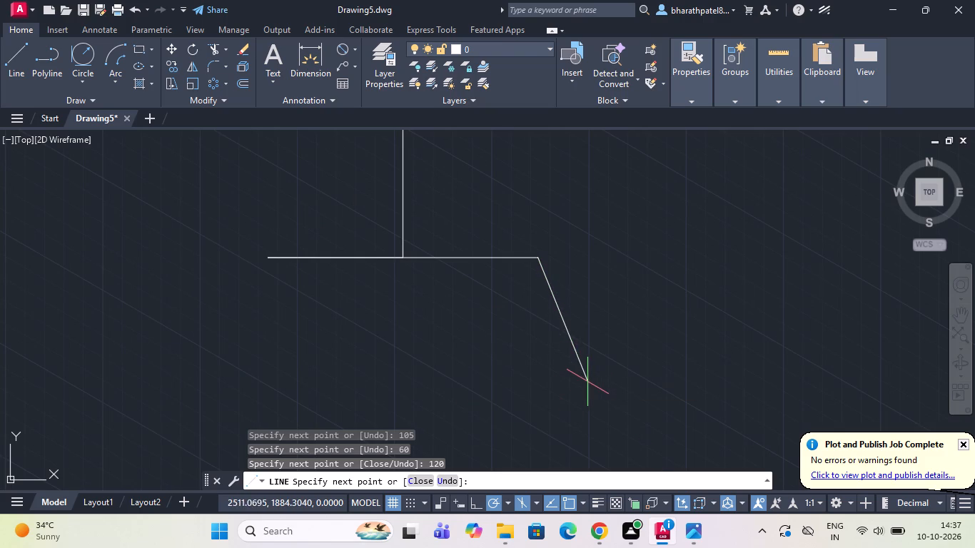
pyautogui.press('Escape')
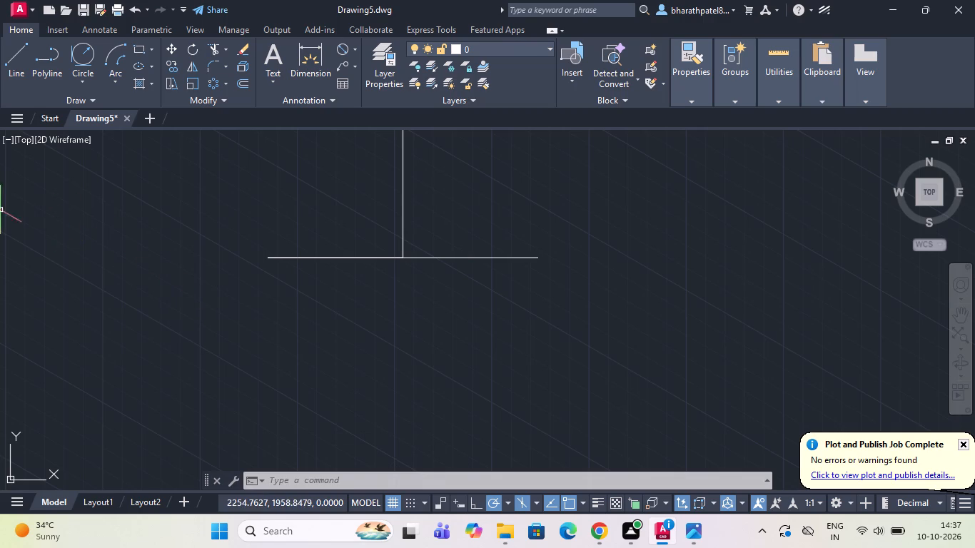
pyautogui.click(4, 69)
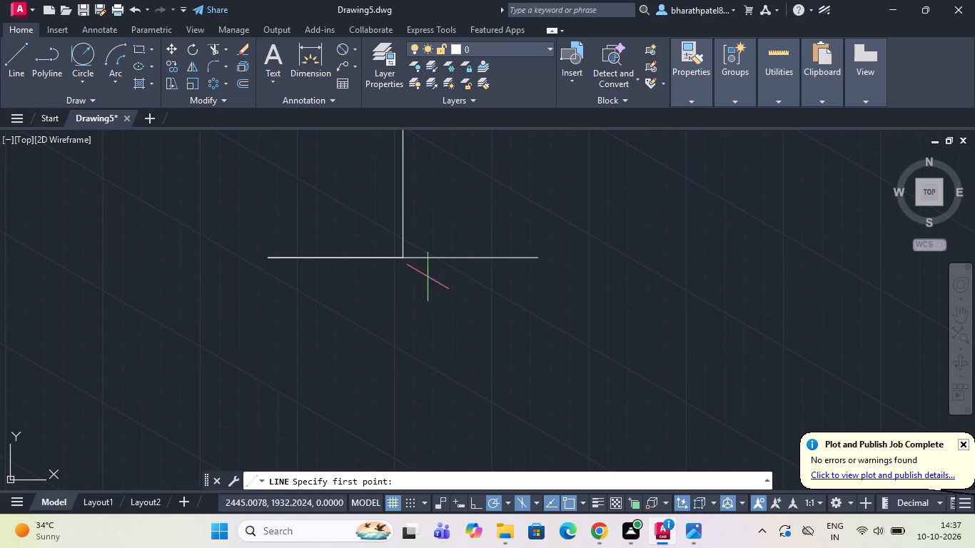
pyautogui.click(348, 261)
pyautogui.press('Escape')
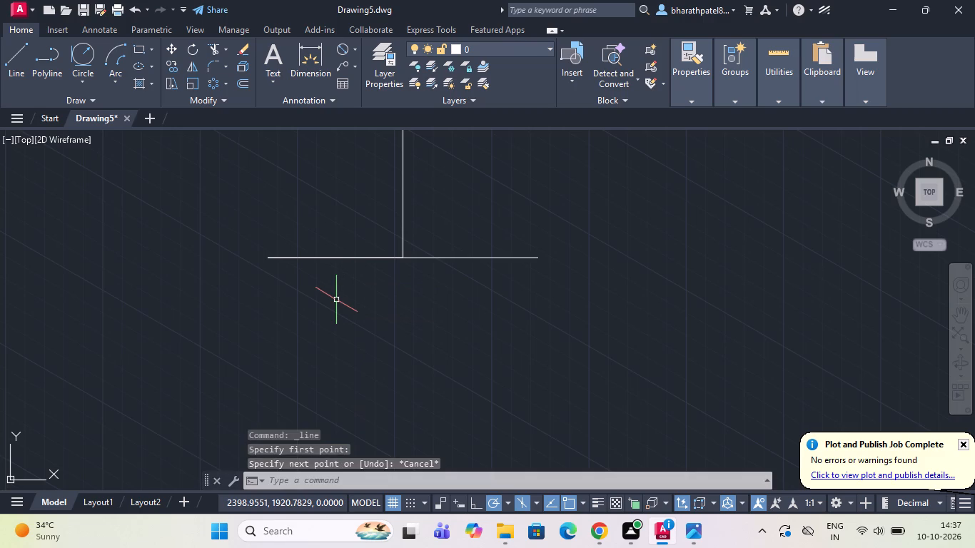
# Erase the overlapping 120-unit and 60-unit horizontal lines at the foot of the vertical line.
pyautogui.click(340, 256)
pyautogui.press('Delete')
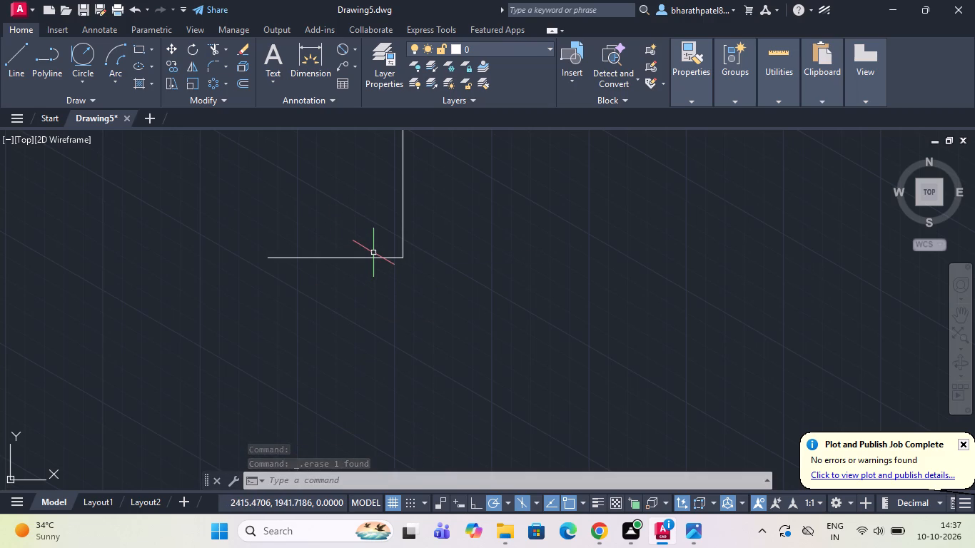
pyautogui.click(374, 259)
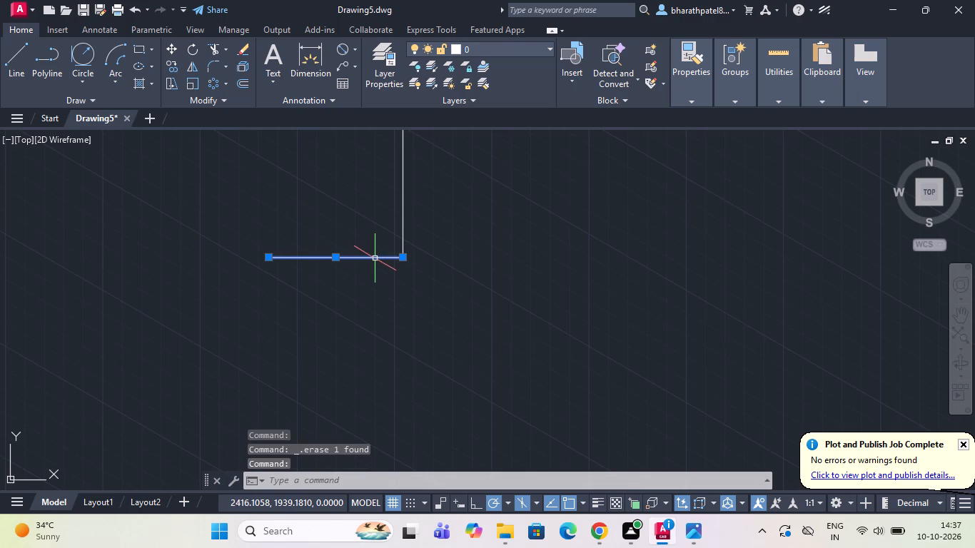
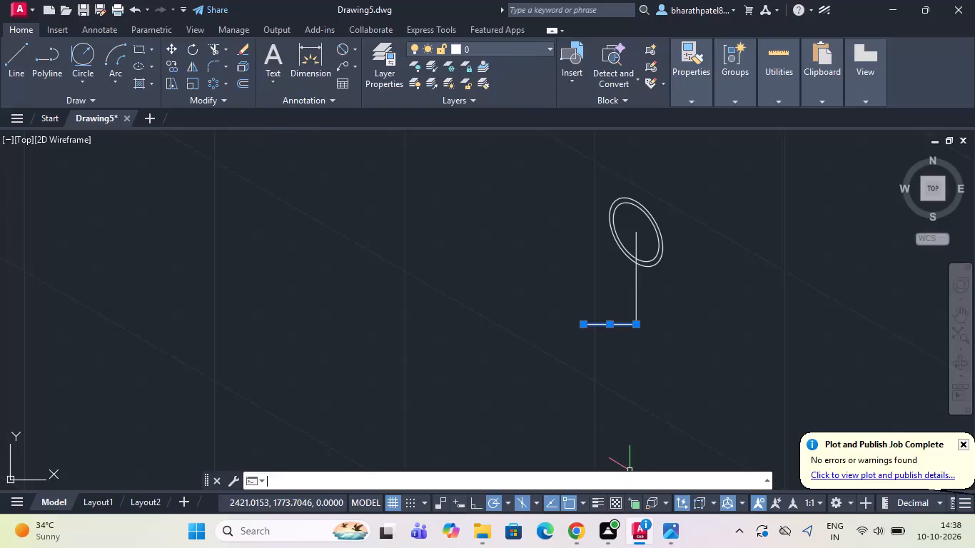
# Turn on command-line log file recording with LOGFILEON.
pyautogui.write('log')
pyautogui.press('Return')
# Draw a 60-unit line at 150° from the lower end of the vertical line, using 30° polar tracking.
pyautogui.scroll(-1, 577, 368)
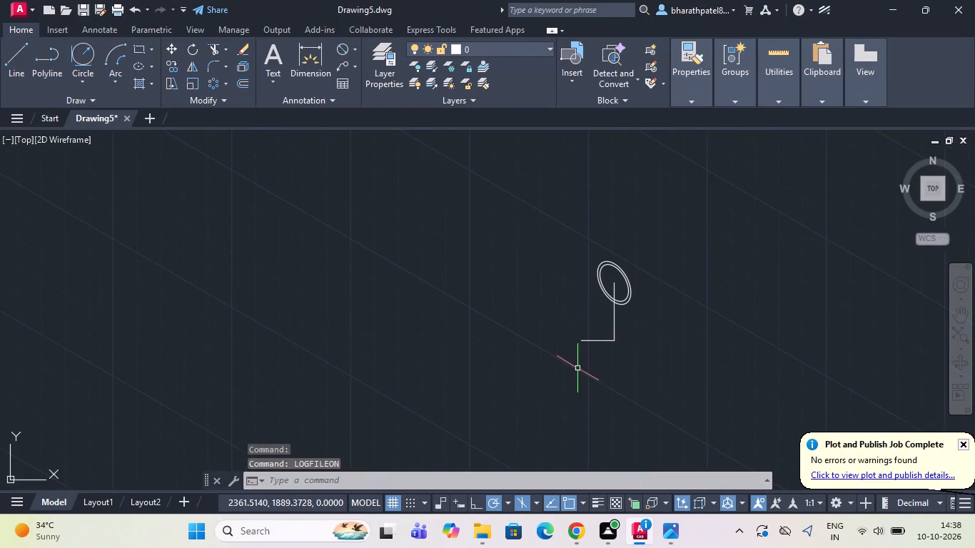
pyautogui.scroll(1, 622, 279)
pyautogui.scroll(-2, 565, 282)
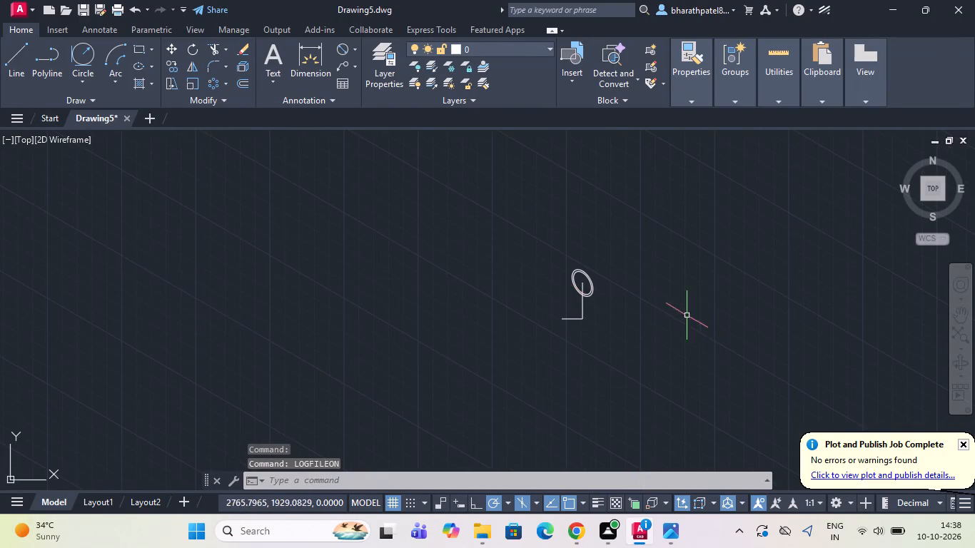
pyautogui.scroll(2, 652, 300)
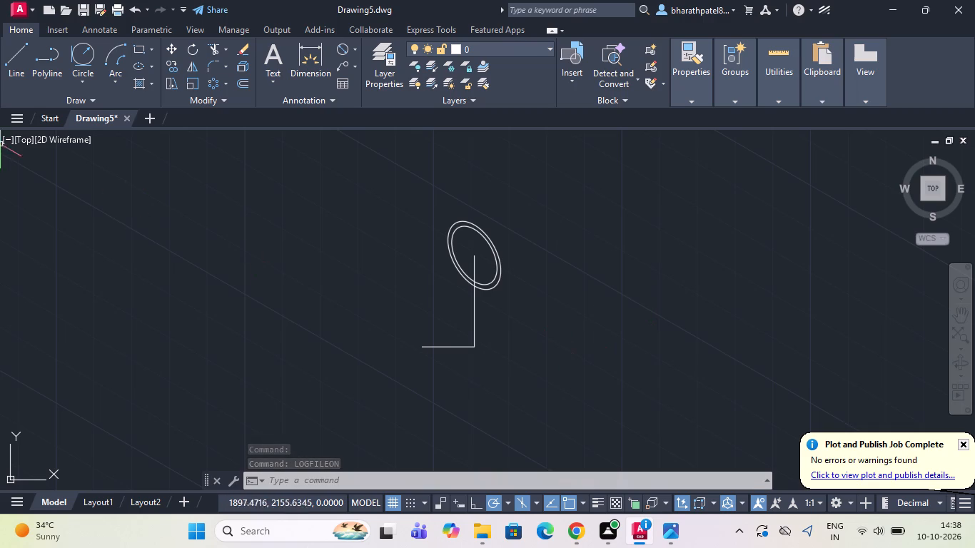
pyautogui.click(28, 46)
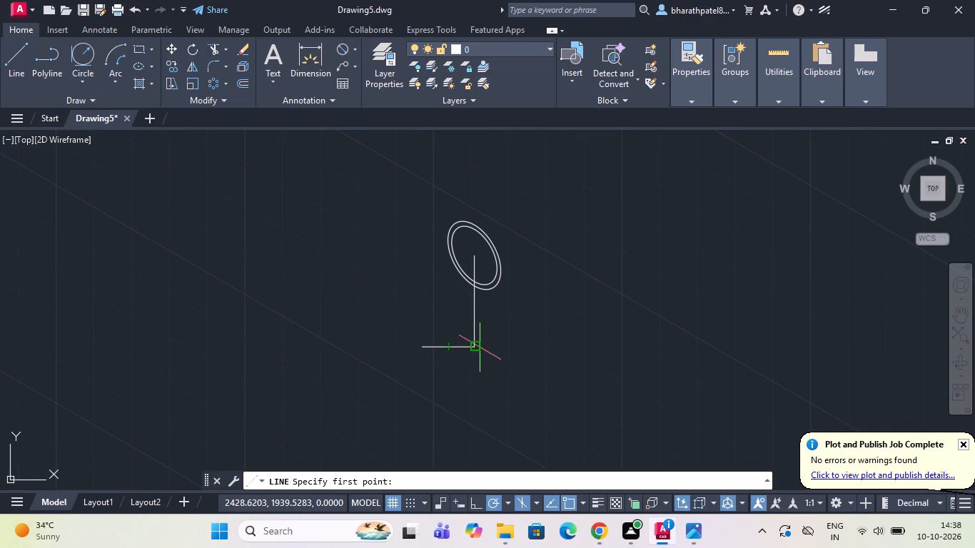
pyautogui.scroll(3, 481, 347)
pyautogui.click(442, 345)
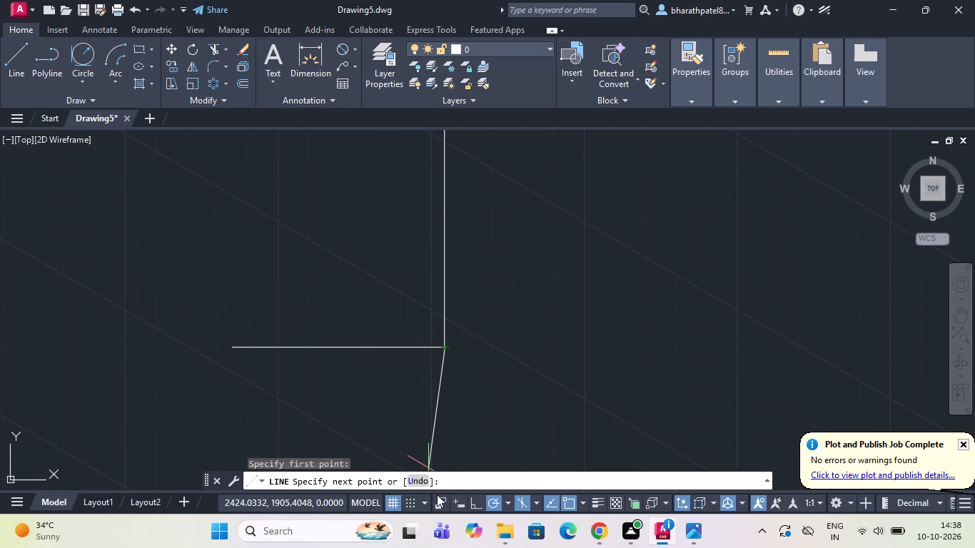
pyautogui.click(507, 504)
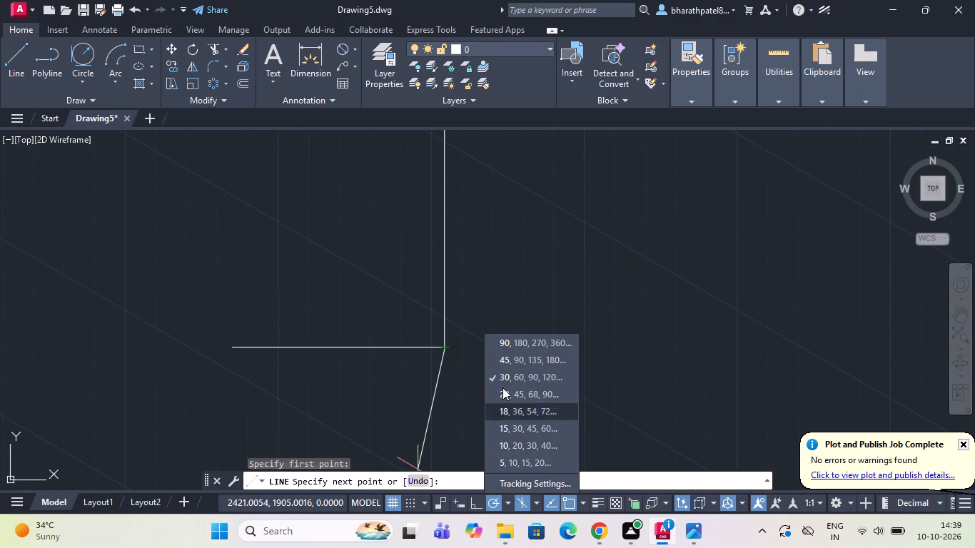
pyautogui.click(504, 385)
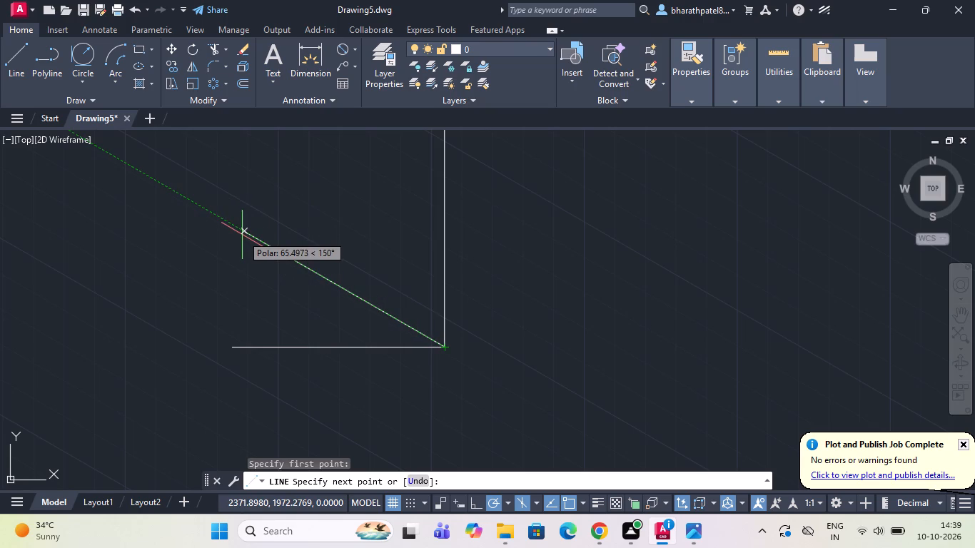
pyautogui.write('60')
pyautogui.press('Return')
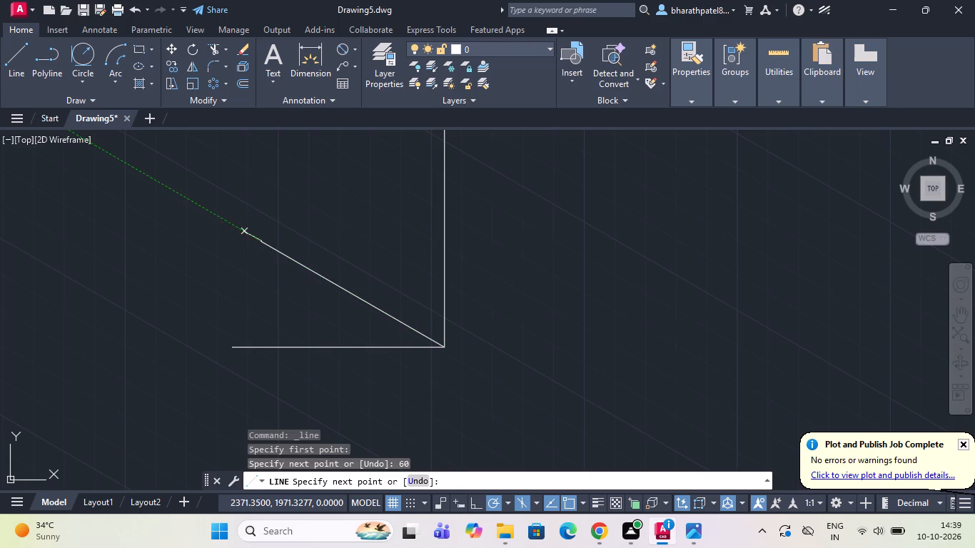
pyautogui.press('Escape')
# Draw a 60-unit line at 330° from the lower end of the vertical line.
pyautogui.scroll(-2, 414, 355)
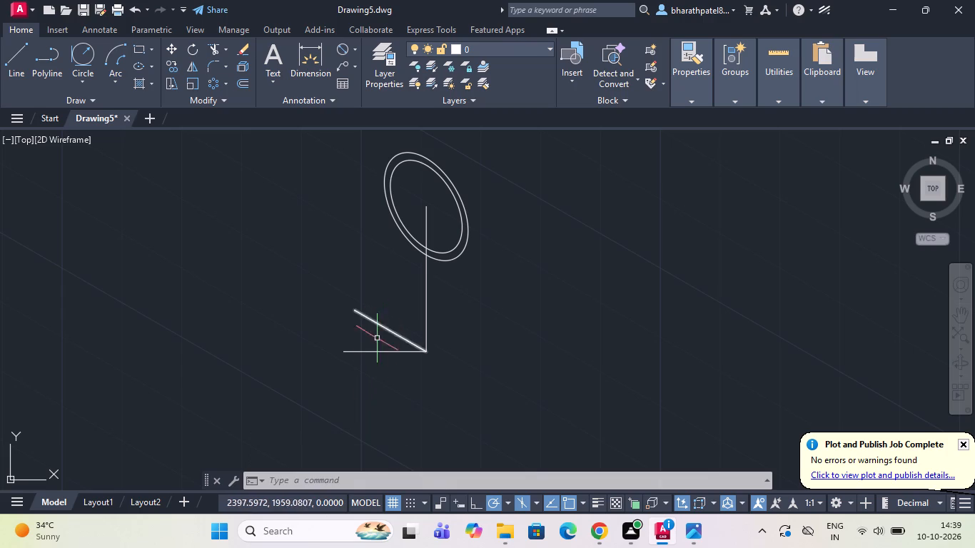
pyautogui.click(15, 70)
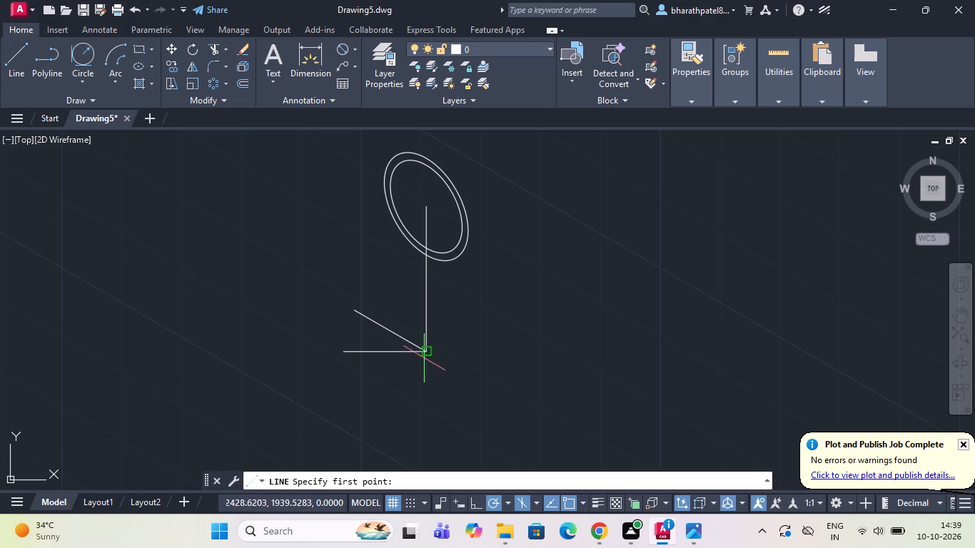
pyautogui.click(423, 351)
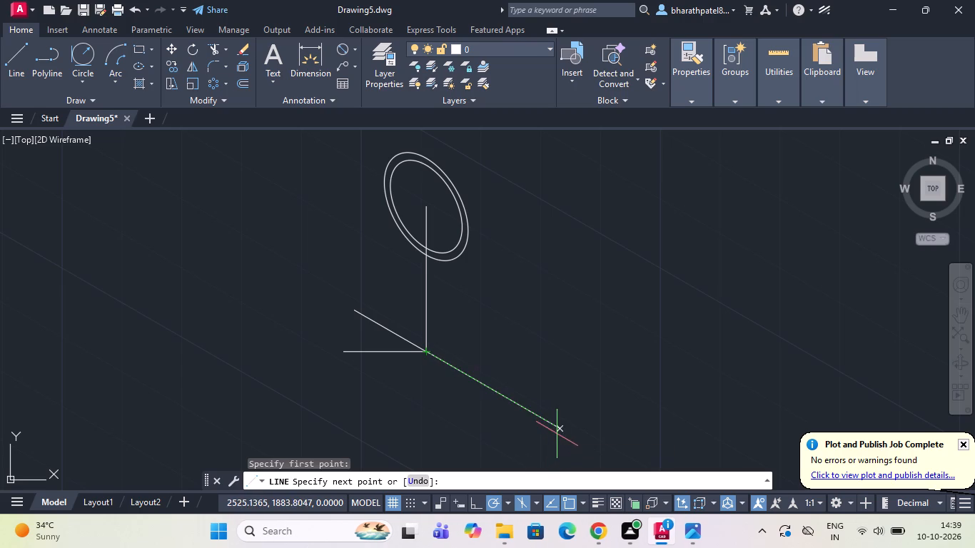
pyautogui.write('60')
pyautogui.press('Return')
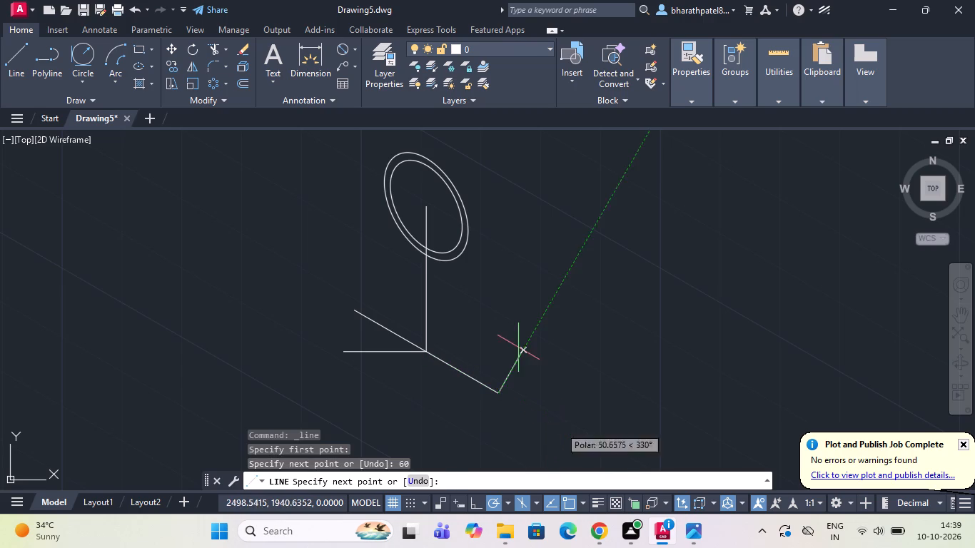
pyautogui.press('Escape')
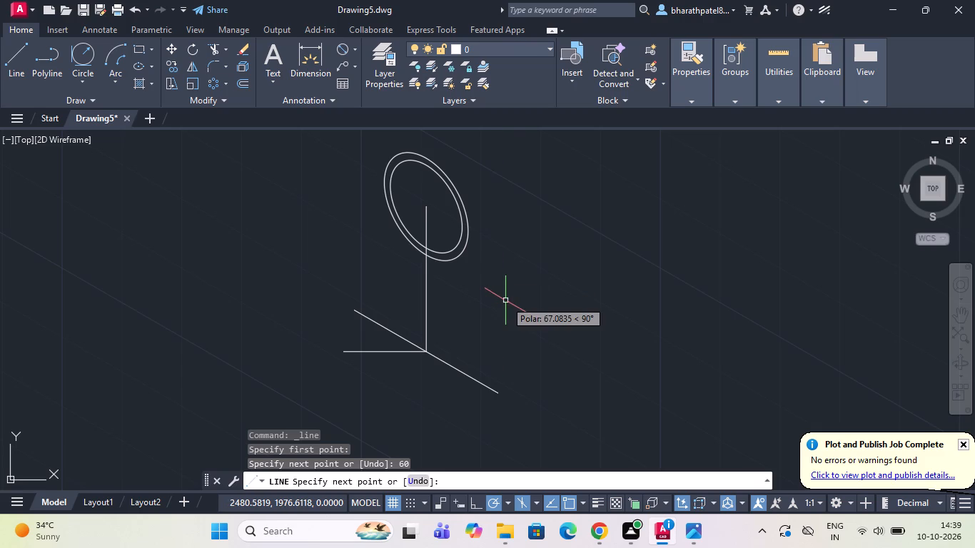
# Erase the remaining horizontal line at the foot of the vertical line.
pyautogui.scroll(-2, 505, 300)
pyautogui.scroll(2, 416, 328)
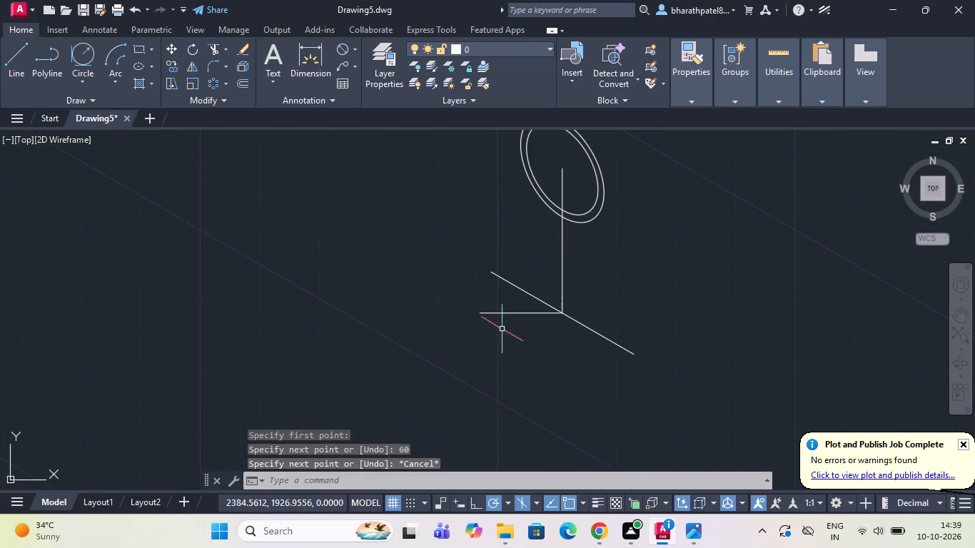
pyautogui.click(495, 313)
pyautogui.press('Delete')
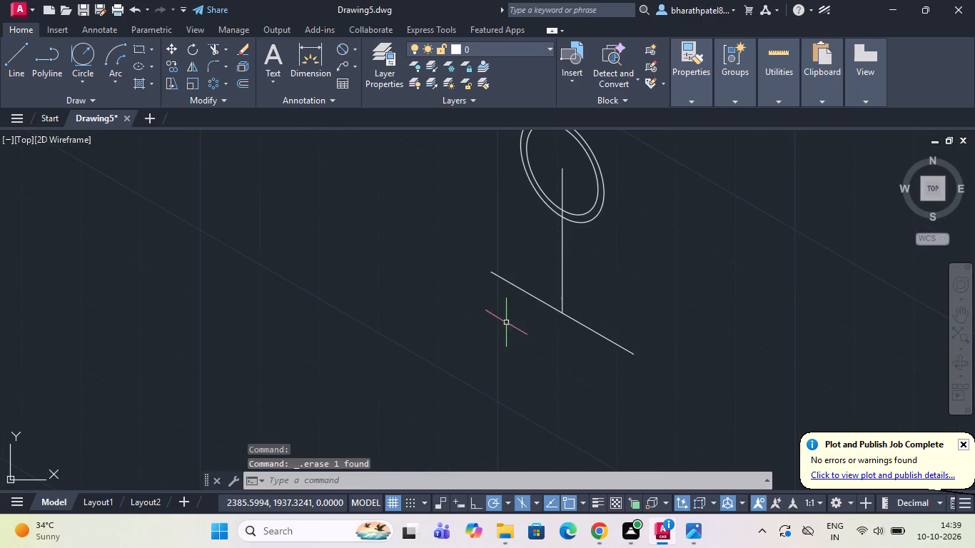
# Draw a 30-unit line segment at 330° from the foot of the vertical centre line.
pyautogui.scroll(-2, 491, 348)
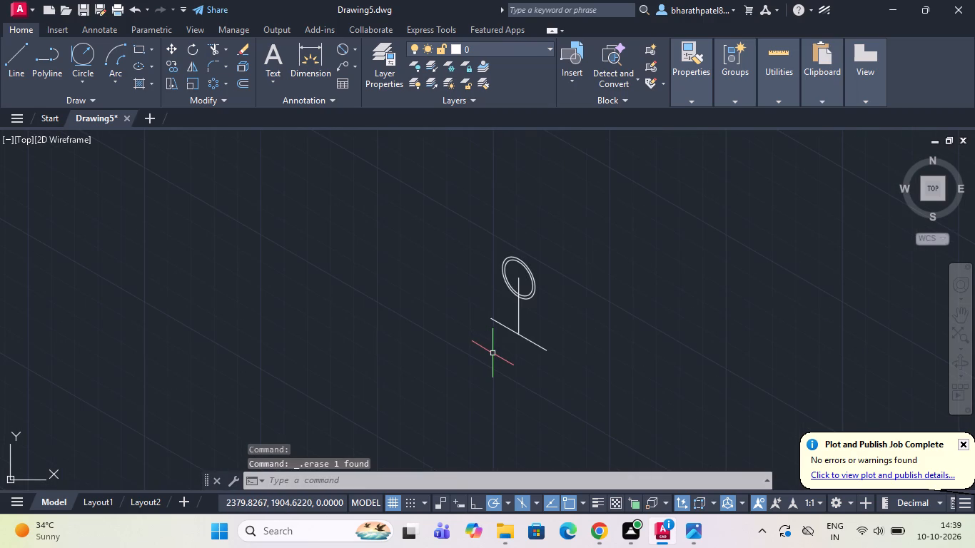
pyautogui.scroll(-1, 538, 324)
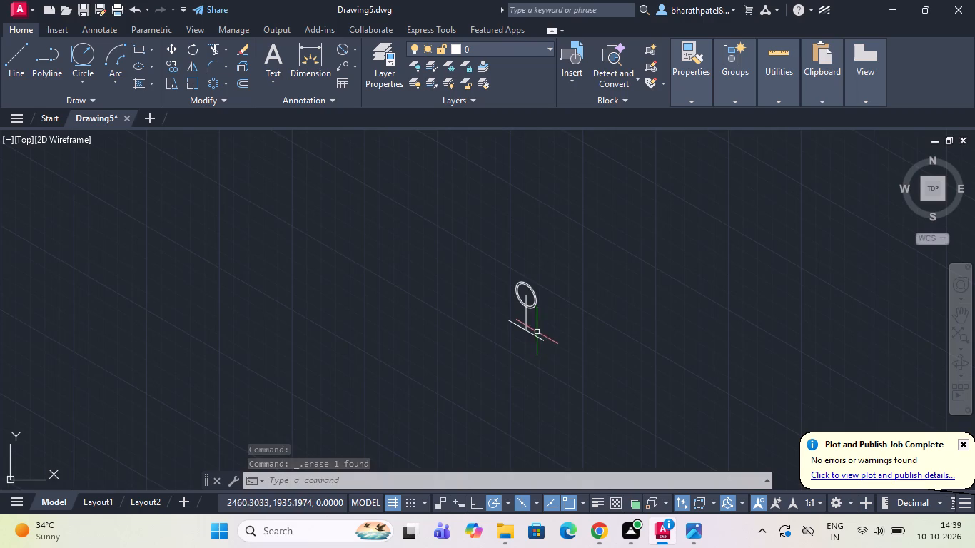
pyautogui.scroll(2, 512, 335)
pyautogui.scroll(2, 633, 272)
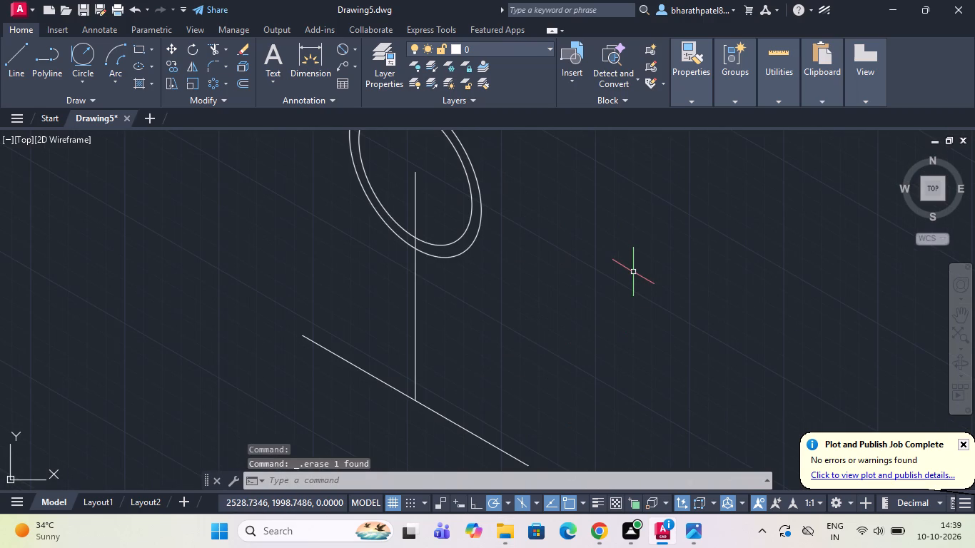
pyautogui.scroll(-1, 634, 273)
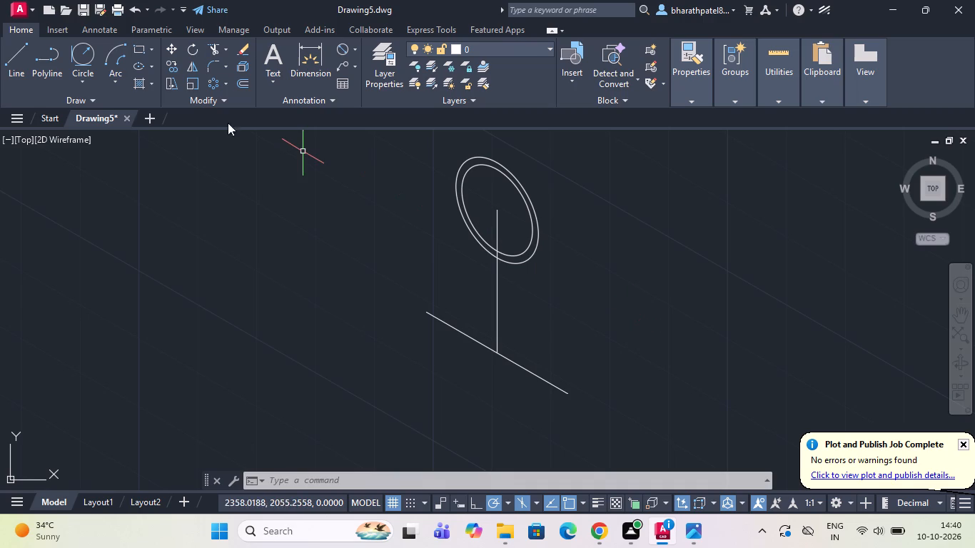
pyautogui.moveTo(13, 57); pyautogui.dragTo(29, 78)
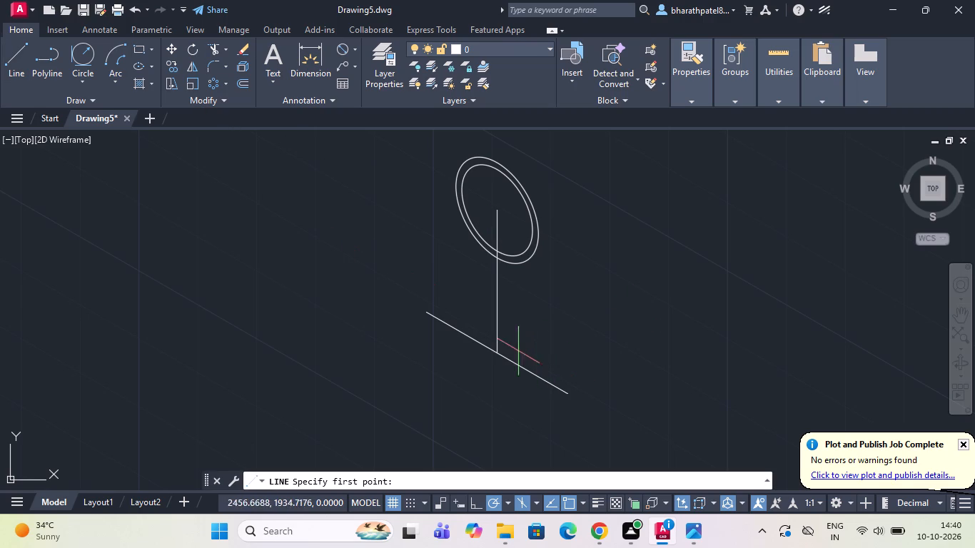
pyautogui.click(496, 352)
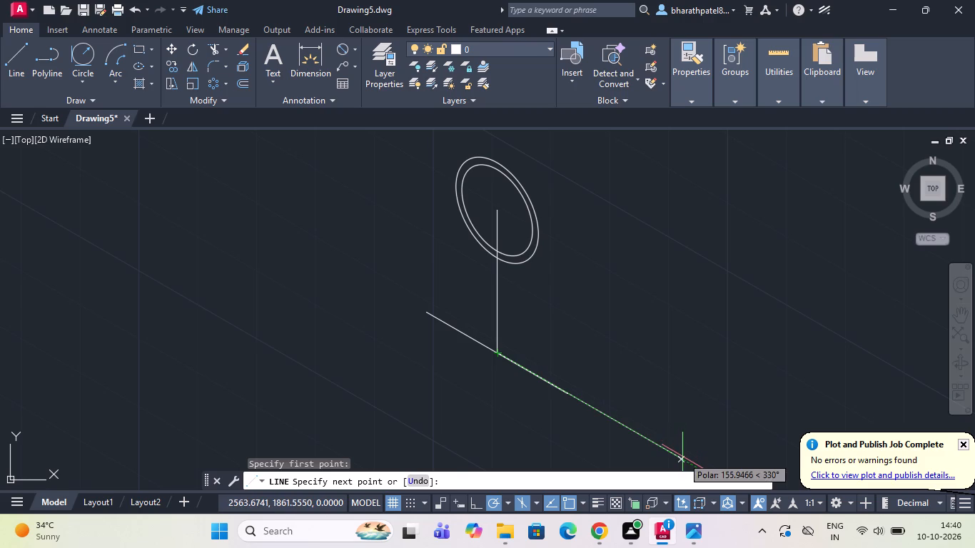
pyautogui.write('30')
pyautogui.press('Return')
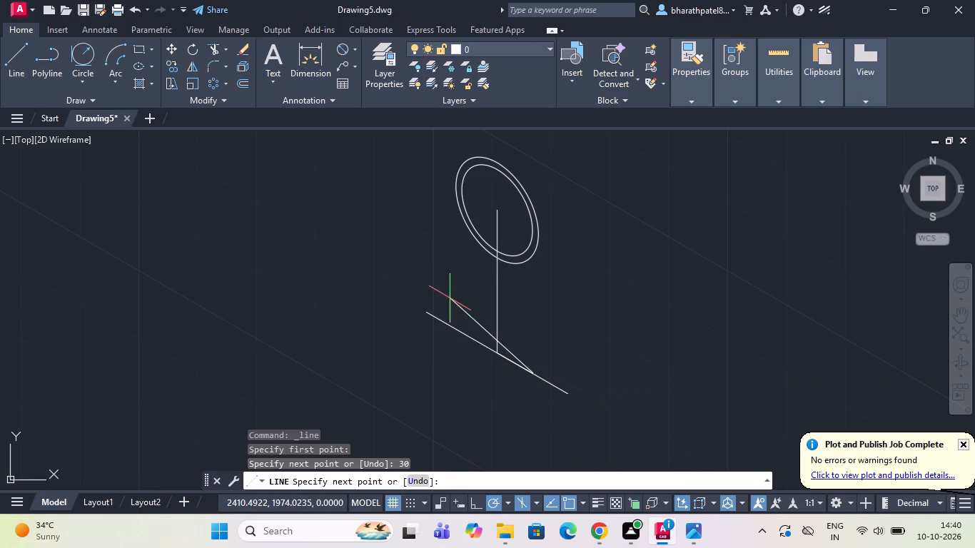
# With polar tracking on, continue with a vertical segment about 90 units up to the isocircles' lower-right edge and finish the line.
pyautogui.click(471, 502)
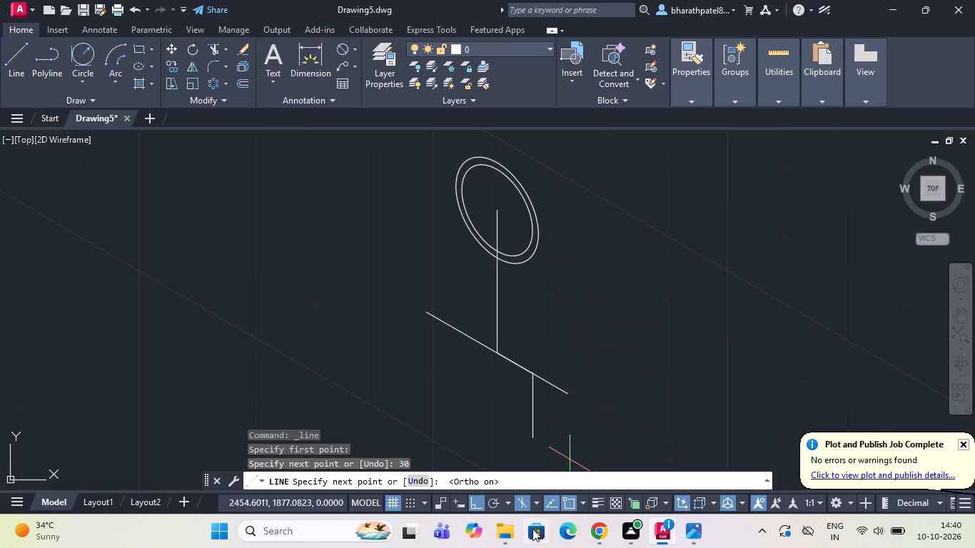
pyautogui.click(477, 508)
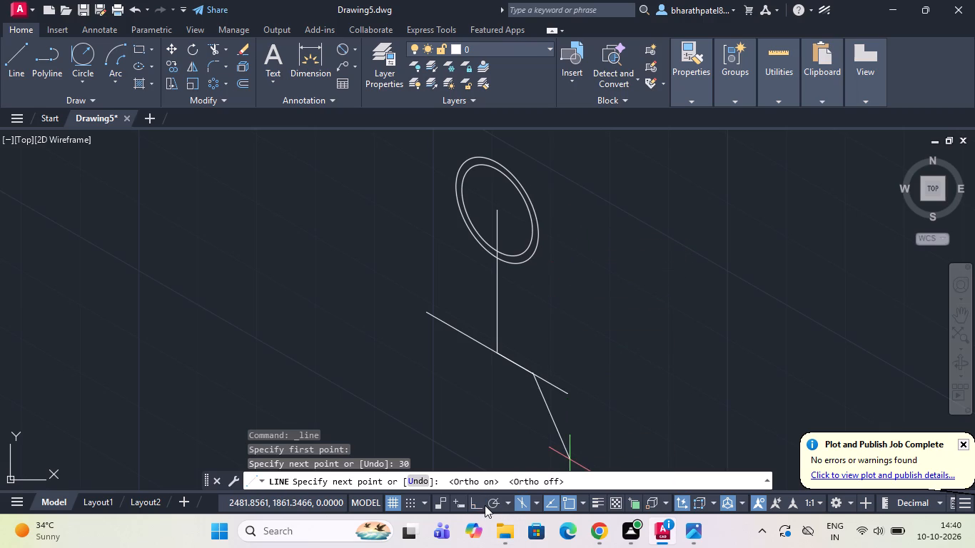
pyautogui.click(492, 501)
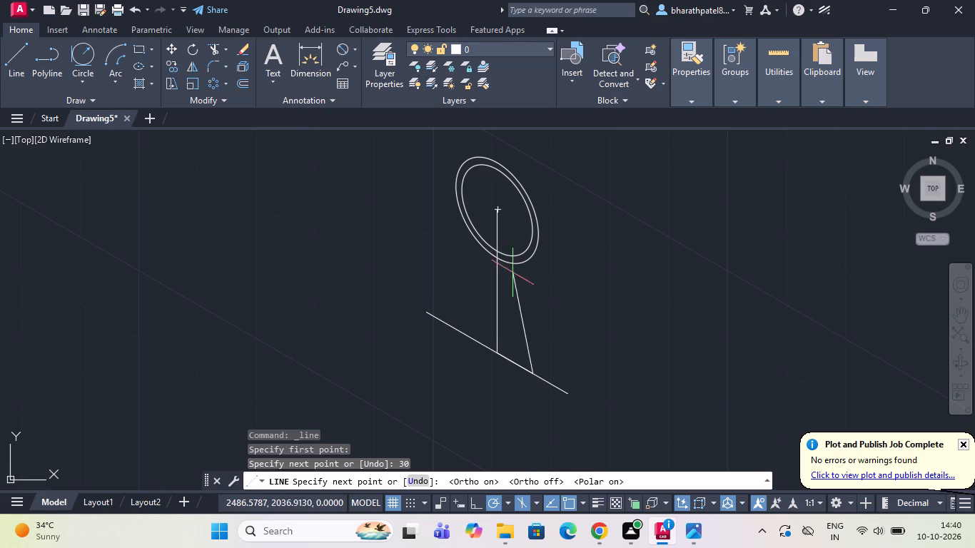
pyautogui.scroll(2, 505, 275)
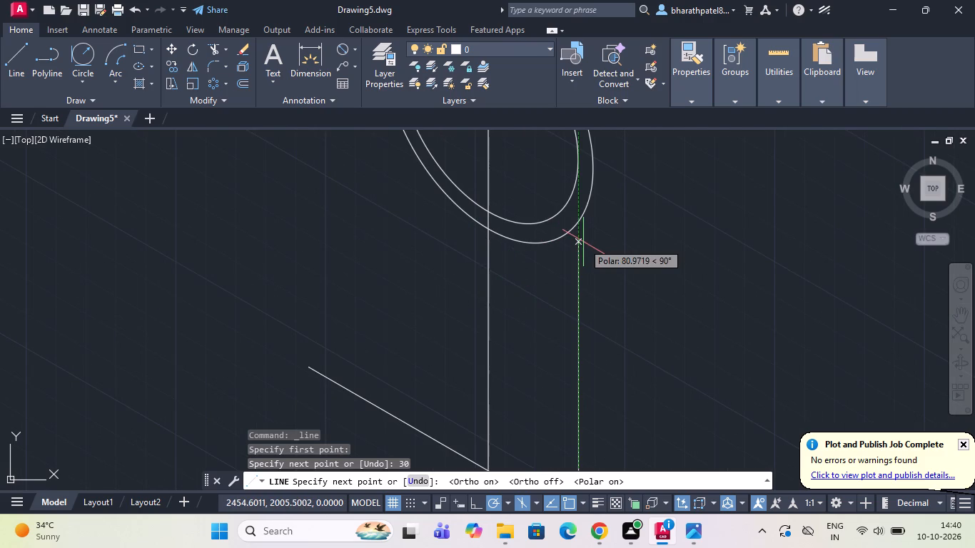
pyautogui.click(576, 205)
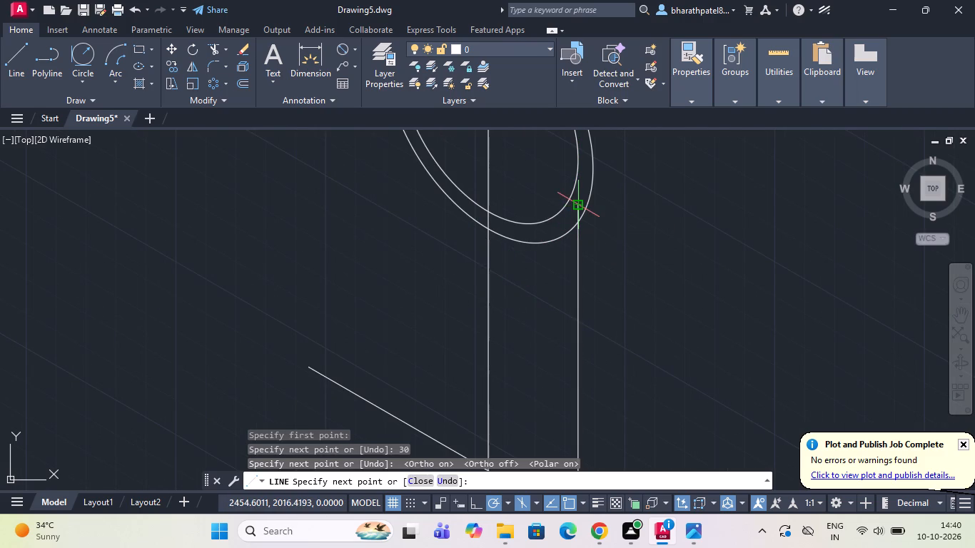
pyautogui.press('Escape')
# Draw a 60-unit line at 150° from the foot of the vertical centre line, along the existing base line.
pyautogui.scroll(-4, 579, 227)
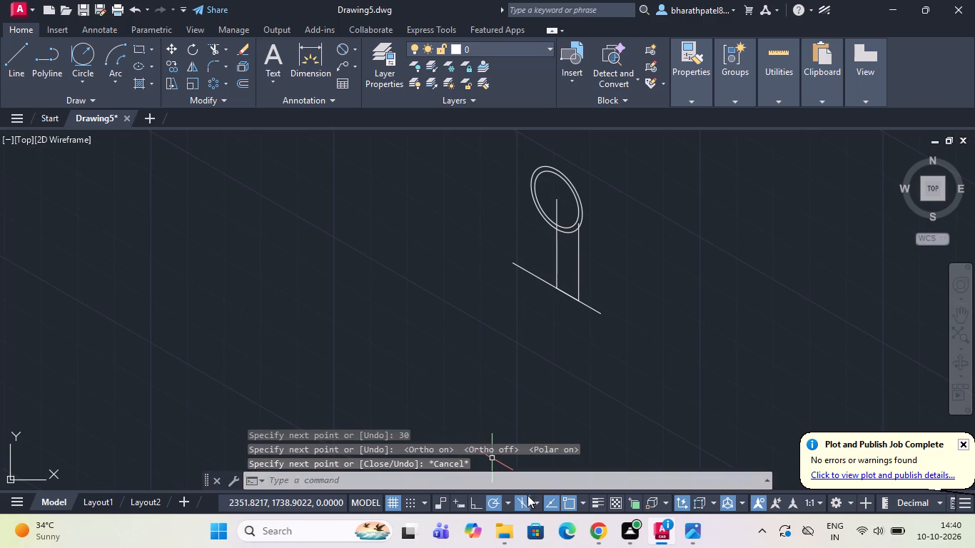
pyautogui.click(11, 60)
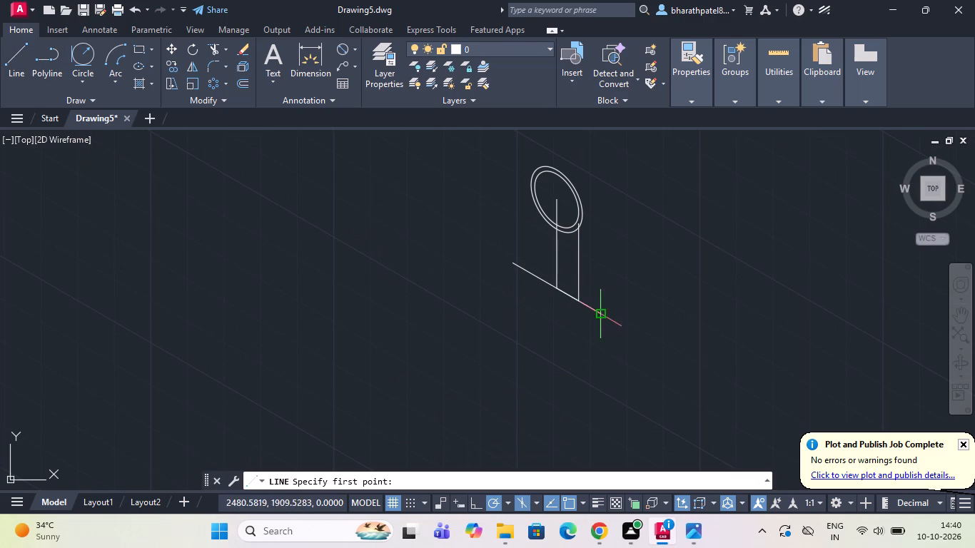
pyautogui.scroll(5, 542, 280)
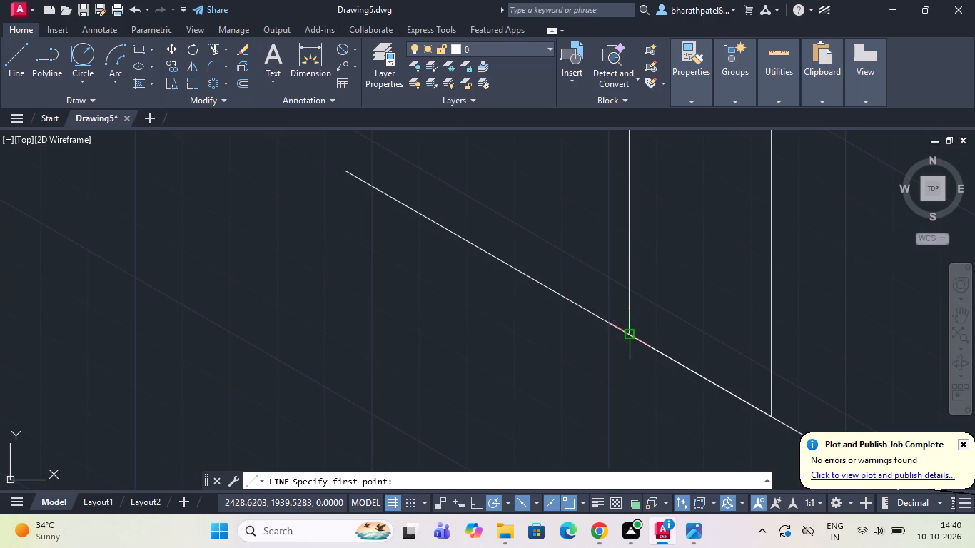
pyautogui.moveTo(627, 330); pyautogui.dragTo(605, 323)
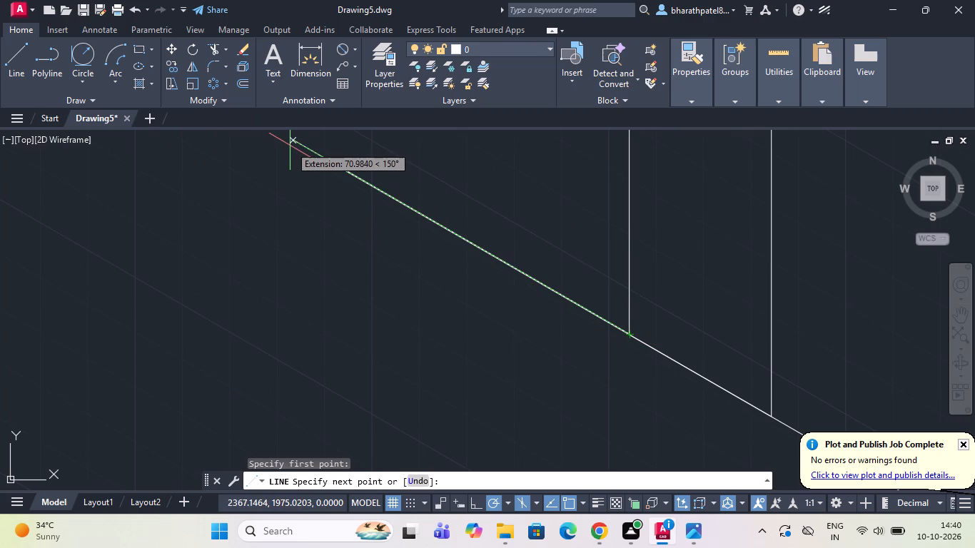
pyautogui.write('60')
pyautogui.press('Return')
pyautogui.scroll(-3, 290, 189)
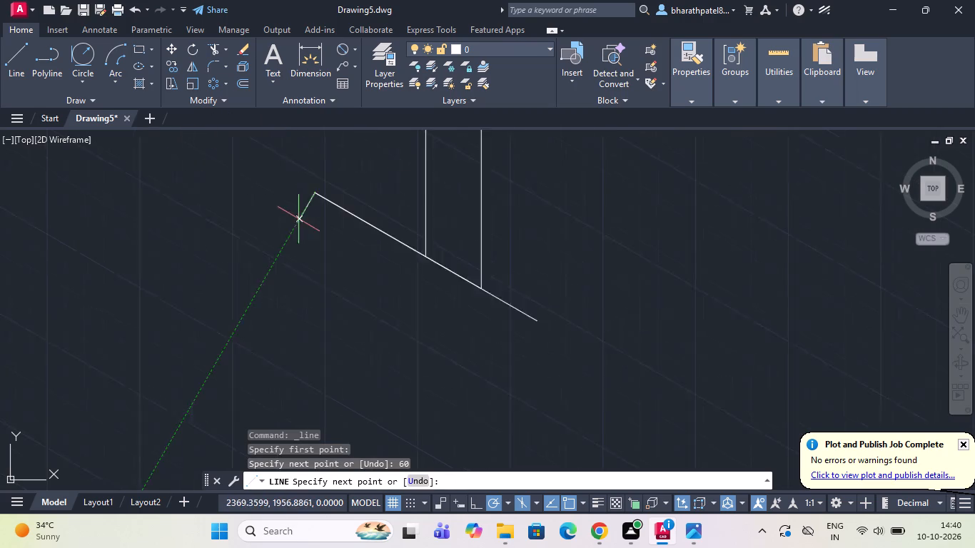
pyautogui.press('Escape')
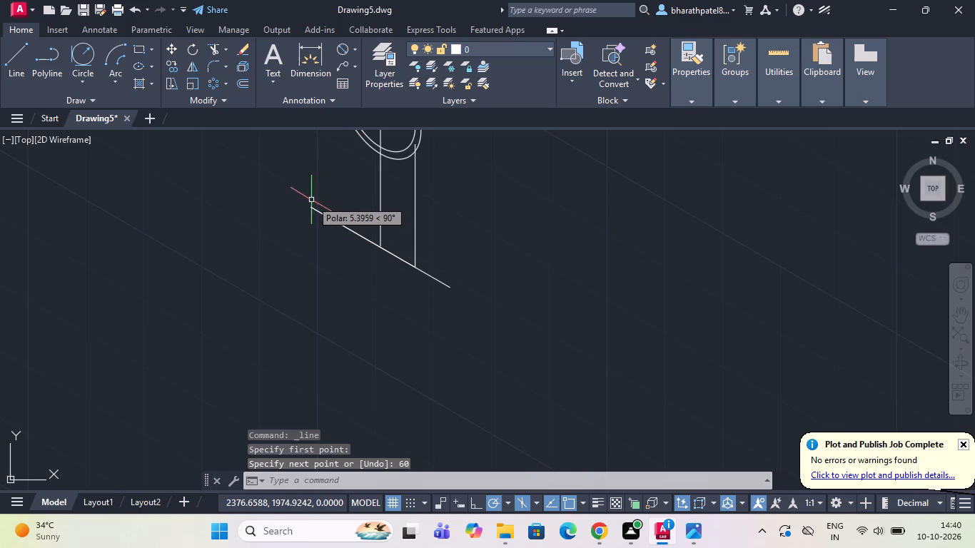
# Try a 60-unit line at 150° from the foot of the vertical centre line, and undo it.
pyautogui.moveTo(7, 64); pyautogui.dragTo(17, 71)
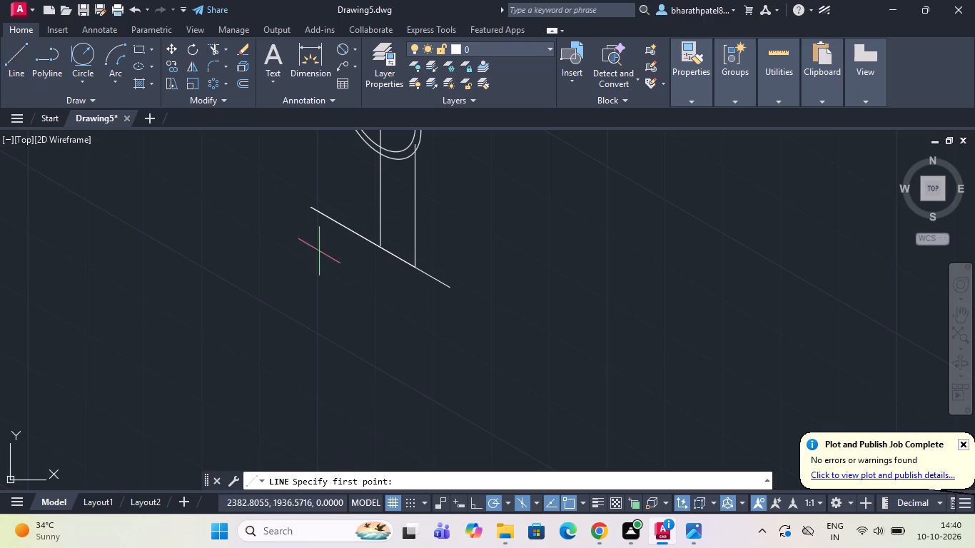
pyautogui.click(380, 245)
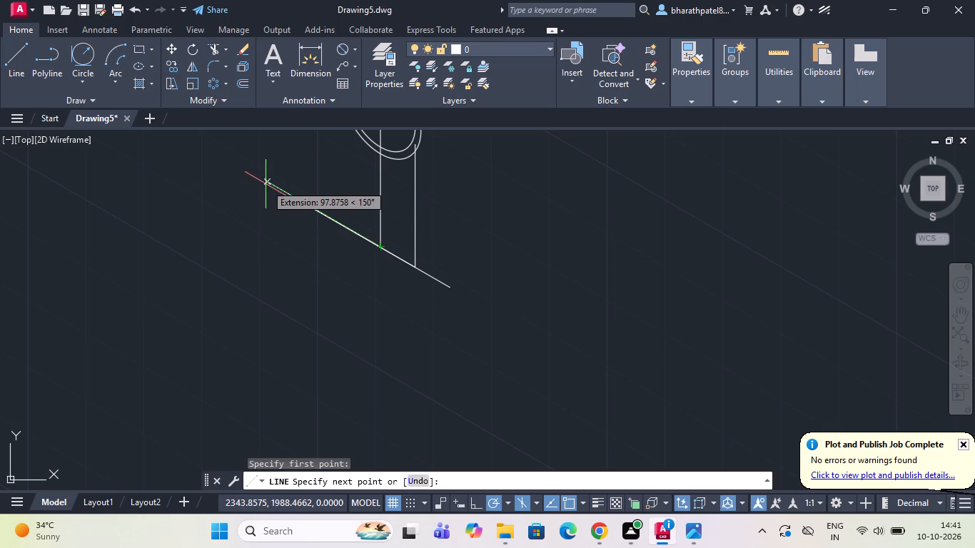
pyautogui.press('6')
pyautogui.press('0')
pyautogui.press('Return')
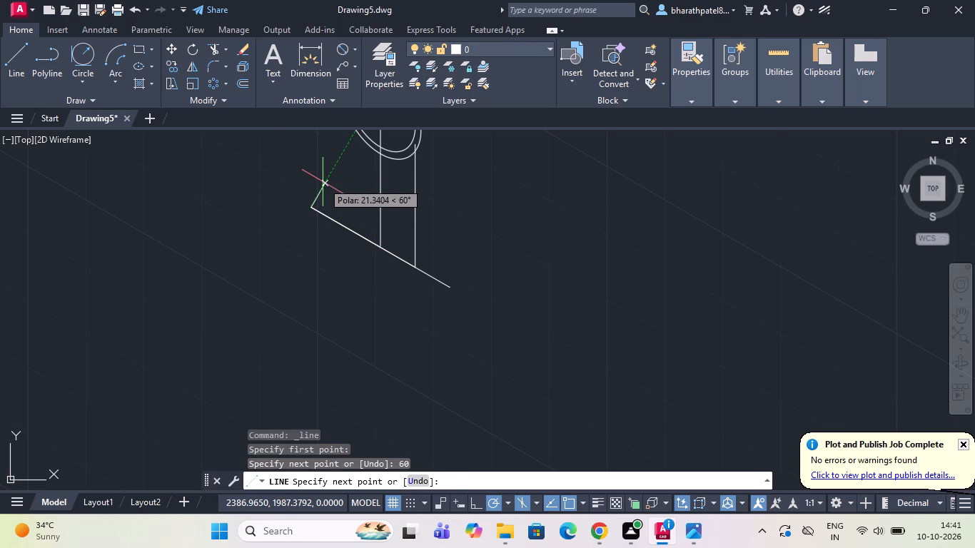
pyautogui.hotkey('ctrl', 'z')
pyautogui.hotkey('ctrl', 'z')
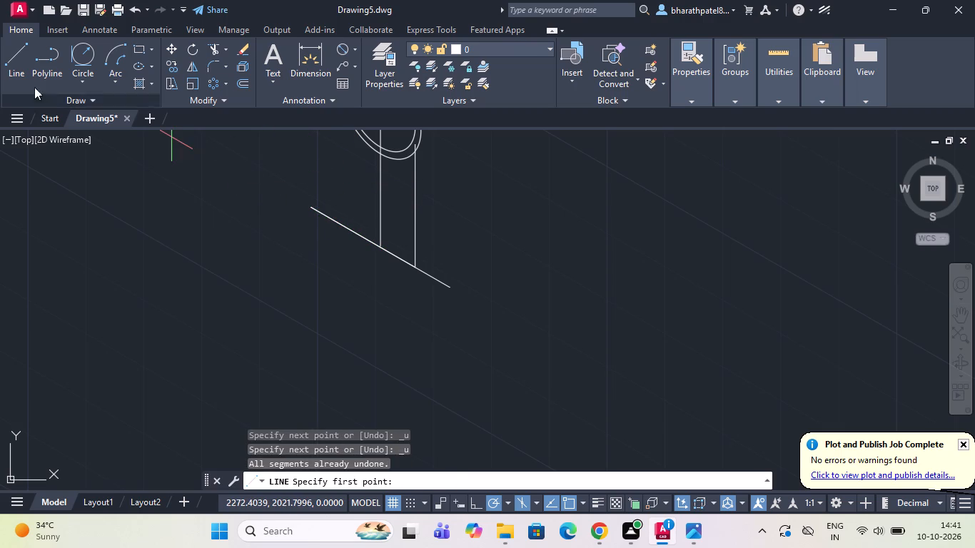
# Draw a 30-unit line at 150° from the foot of the vertical centre line, along the base line.
pyautogui.click(24, 67)
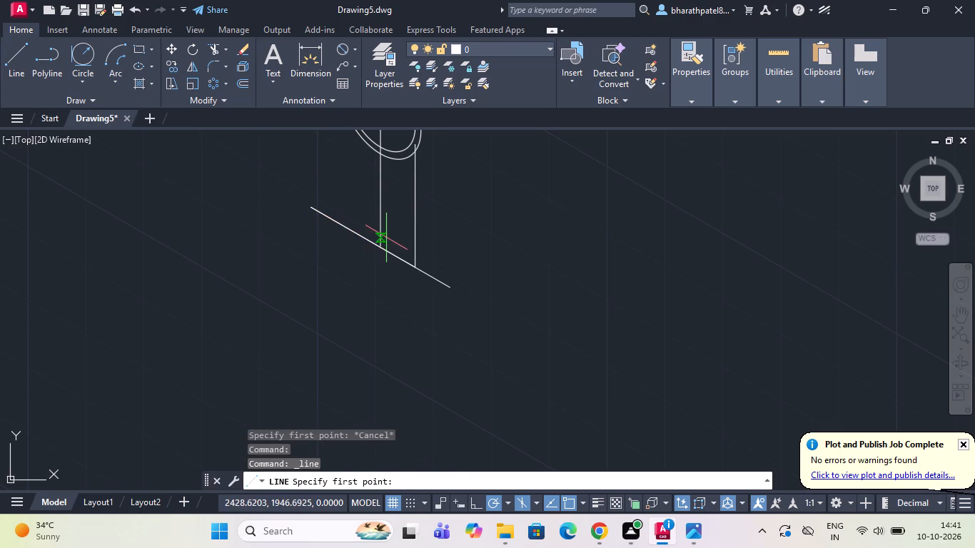
pyautogui.click(379, 250)
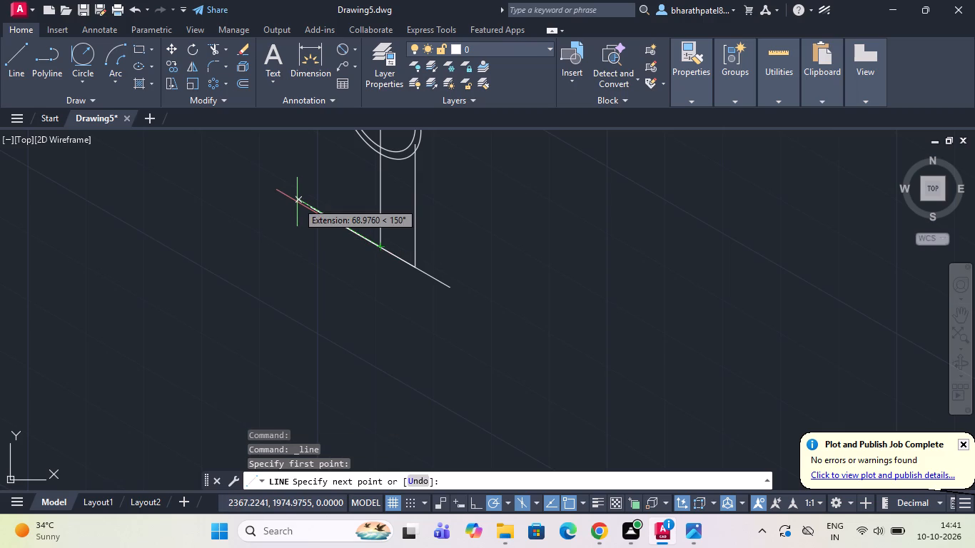
pyautogui.press('3')
pyautogui.press('0')
pyautogui.press('Return')
pyautogui.scroll(-2, 373, 230)
pyautogui.scroll(3, 350, 182)
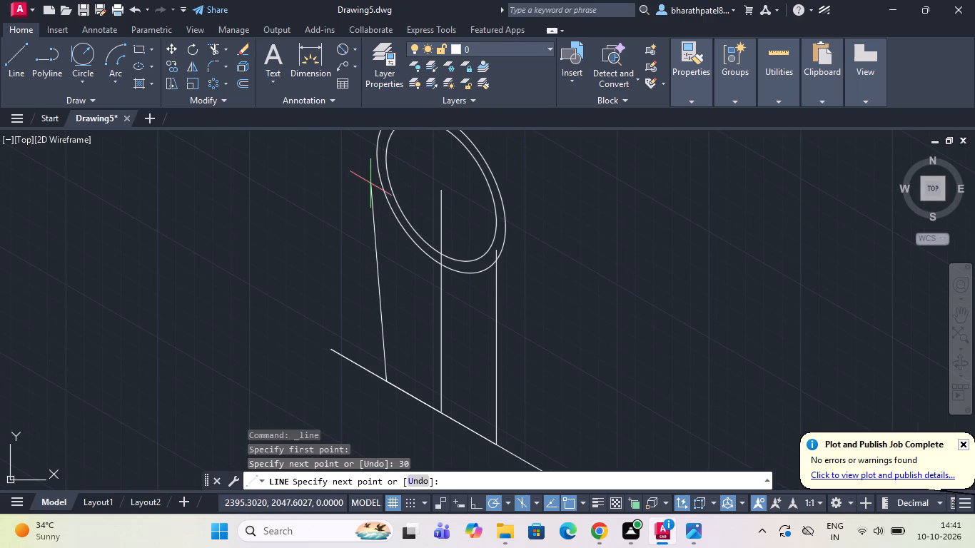
pyautogui.scroll(-3, 378, 180)
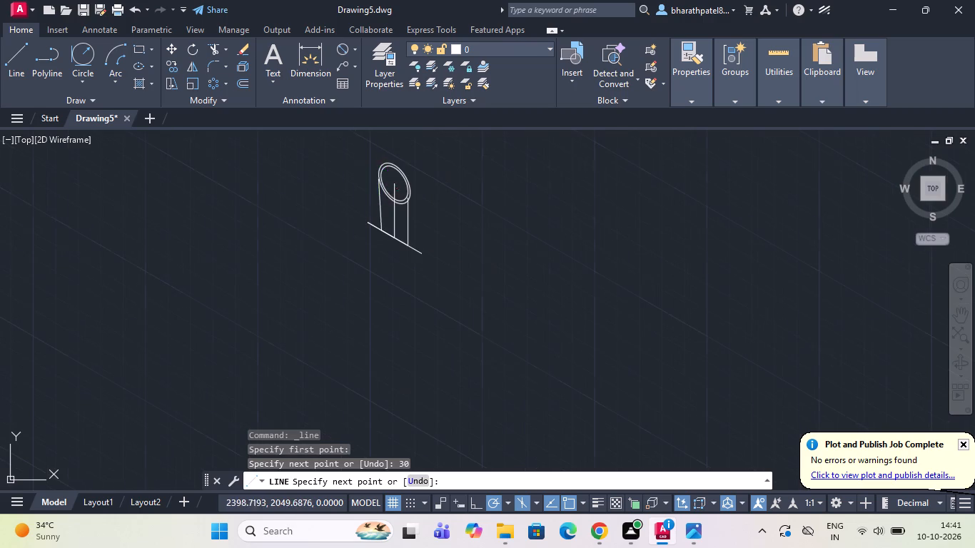
pyautogui.scroll(3, 368, 165)
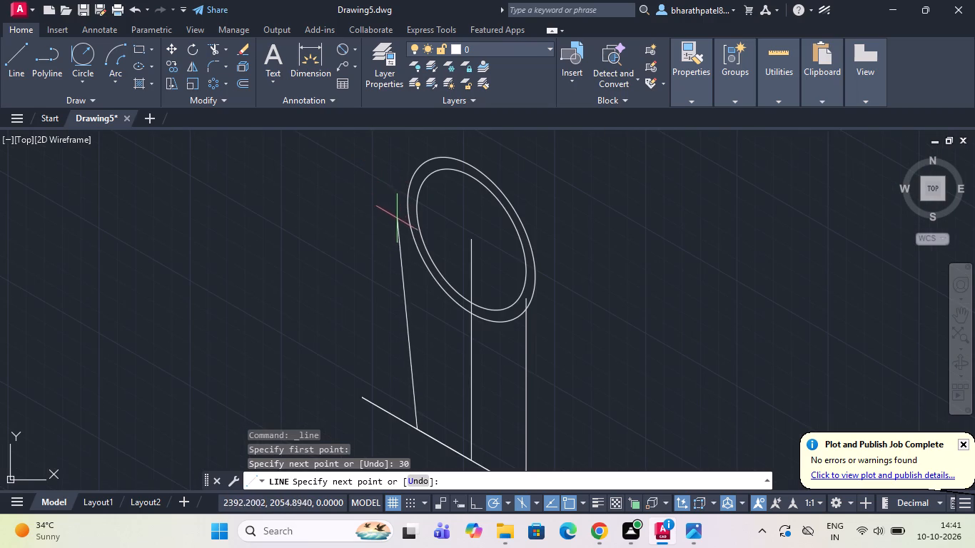
pyautogui.press('Escape')
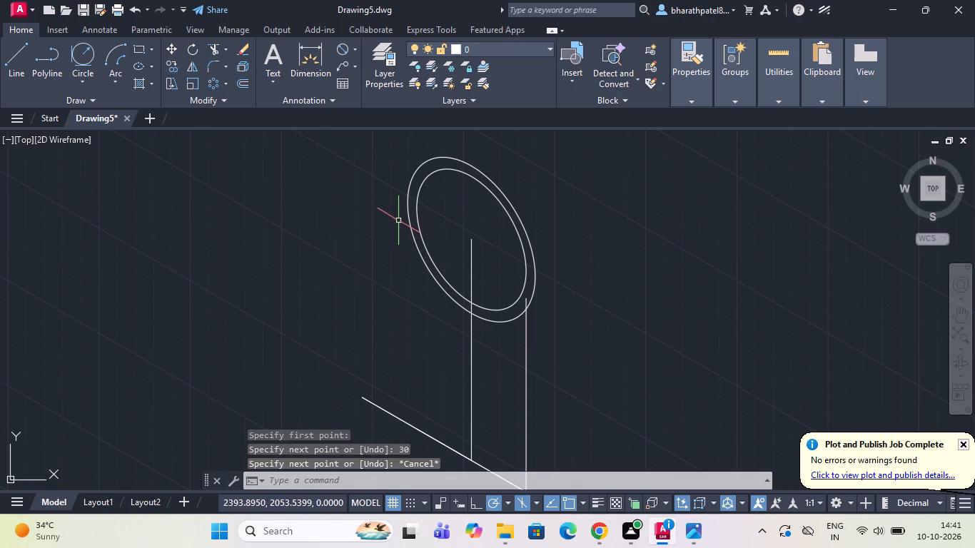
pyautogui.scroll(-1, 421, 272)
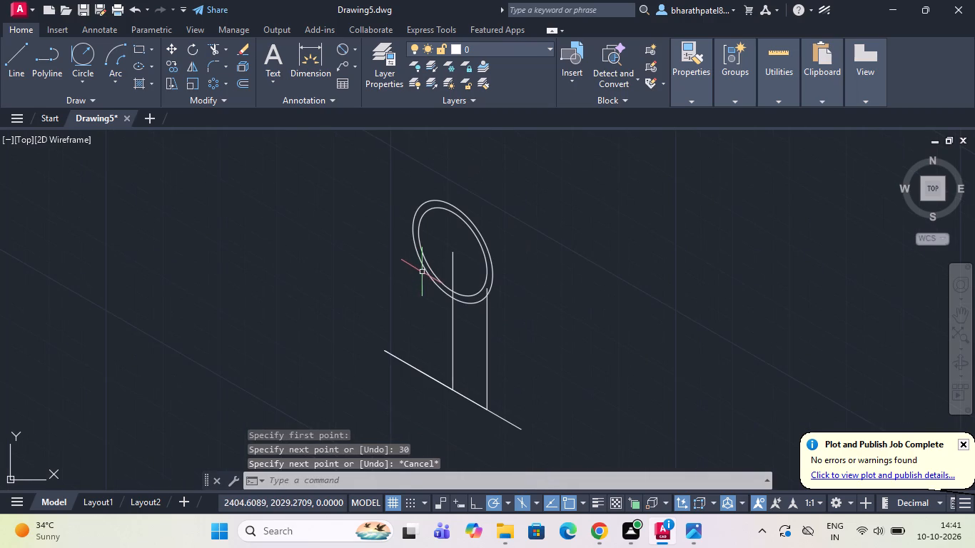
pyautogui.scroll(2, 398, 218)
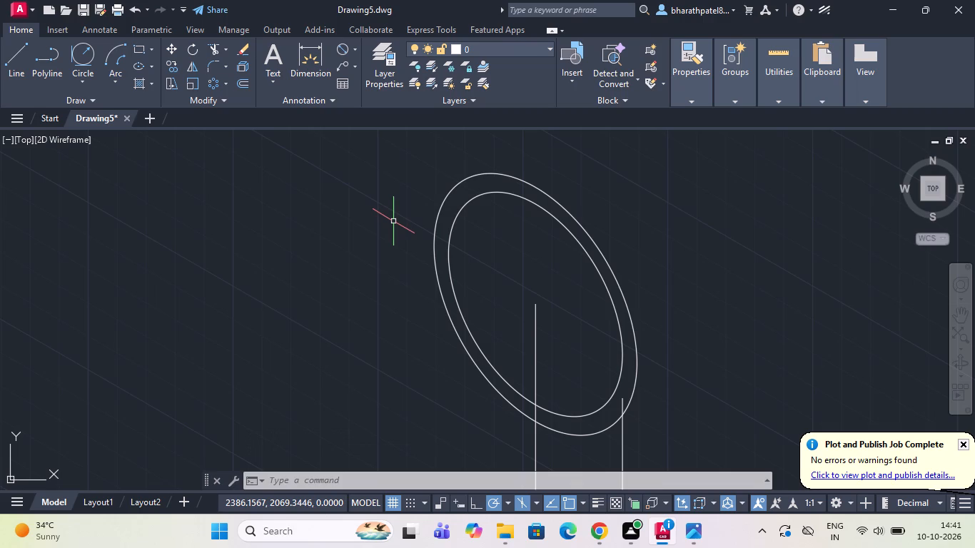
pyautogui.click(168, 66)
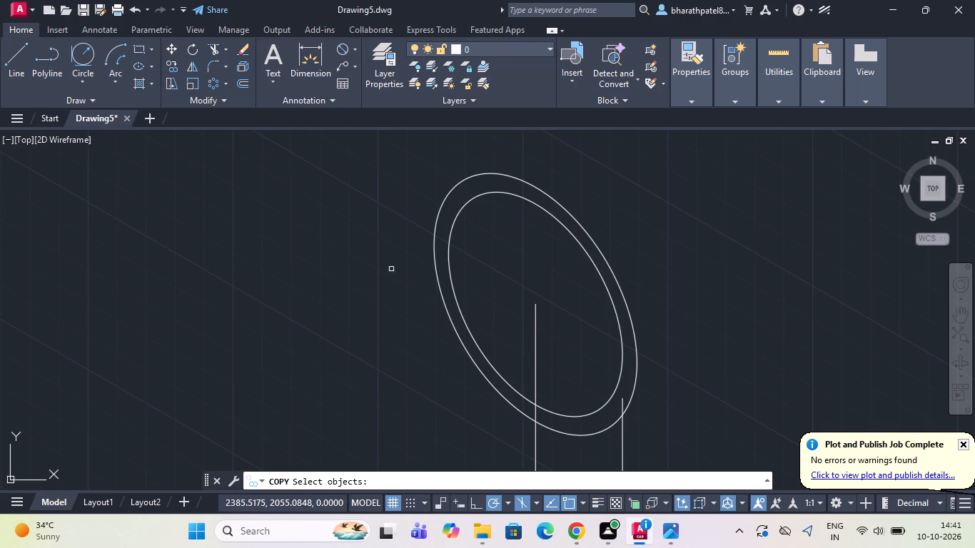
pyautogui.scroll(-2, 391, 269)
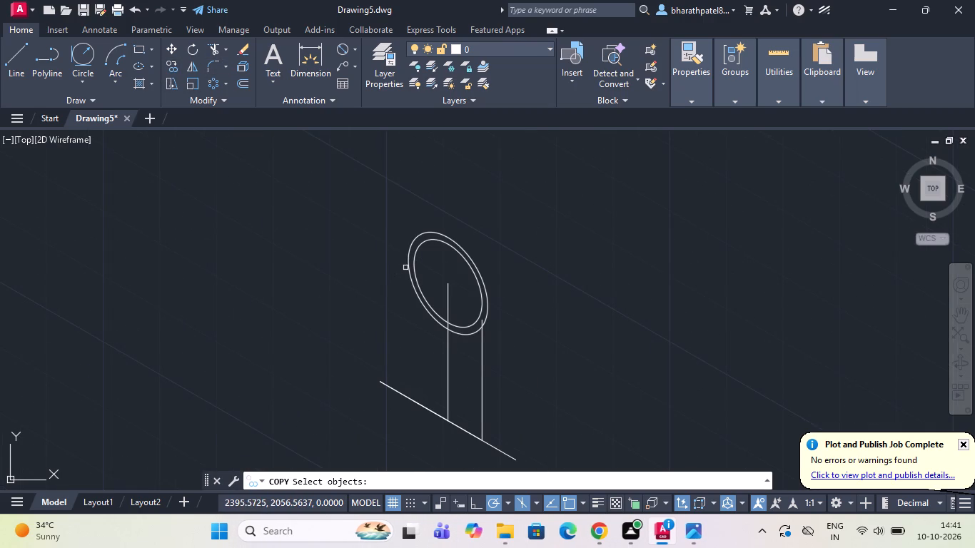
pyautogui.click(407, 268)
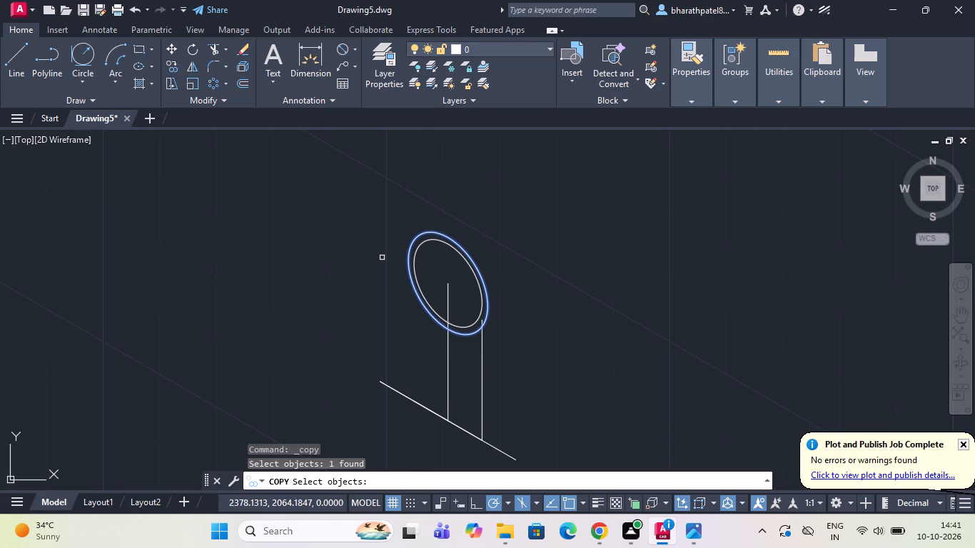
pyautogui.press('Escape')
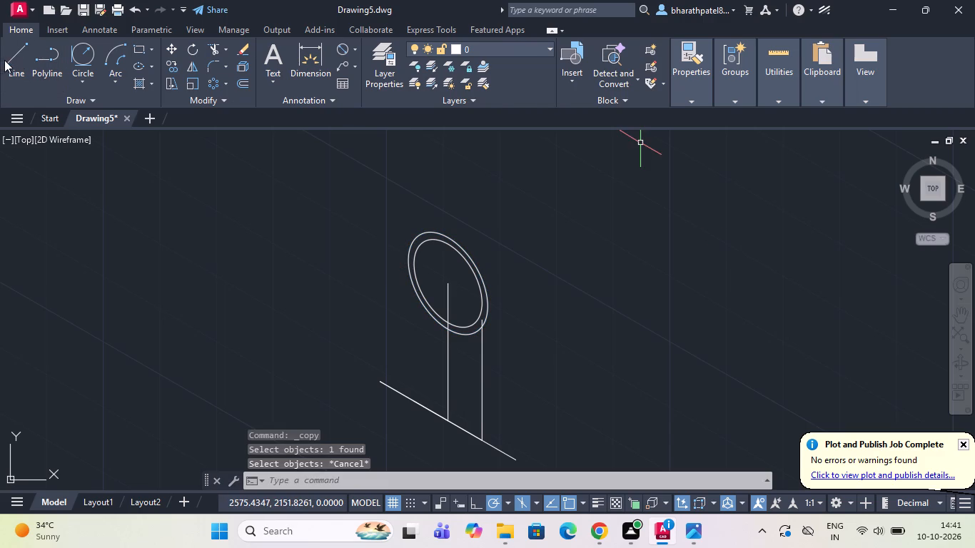
# Draw a 44-unit horizontal line at 180° from the centre of the isocircles.
pyautogui.moveTo(11, 60); pyautogui.dragTo(23, 64)
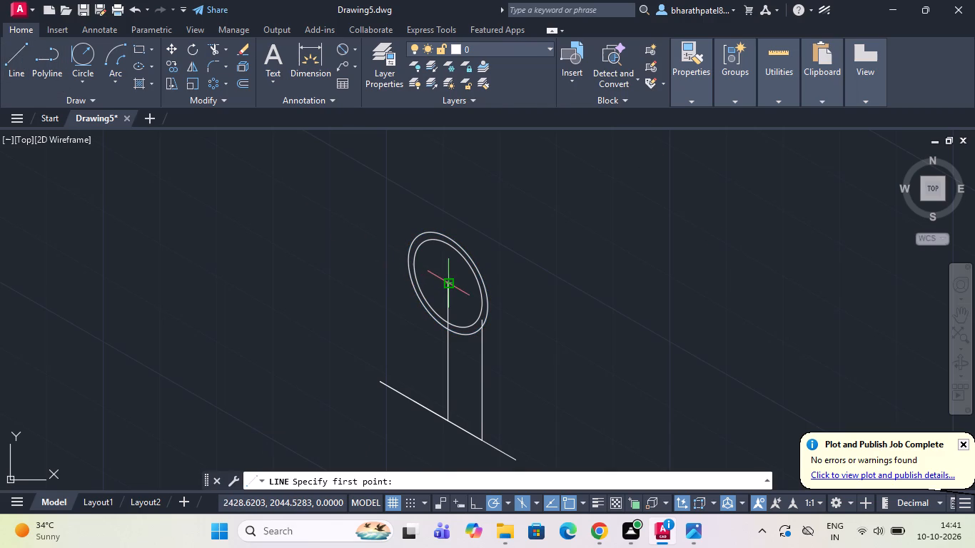
pyautogui.scroll(2, 452, 286)
pyautogui.moveTo(443, 274); pyautogui.dragTo(425, 268)
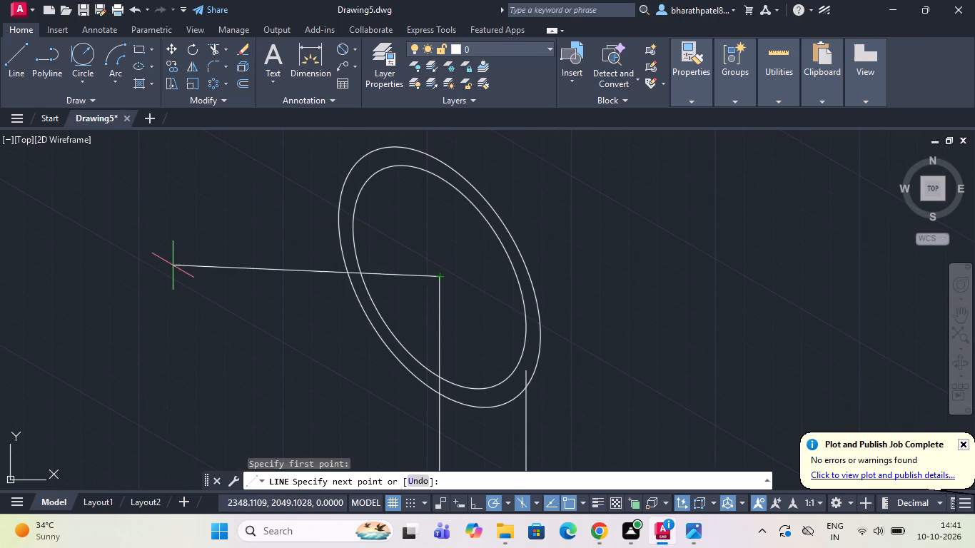
pyautogui.scroll(-2, 176, 270)
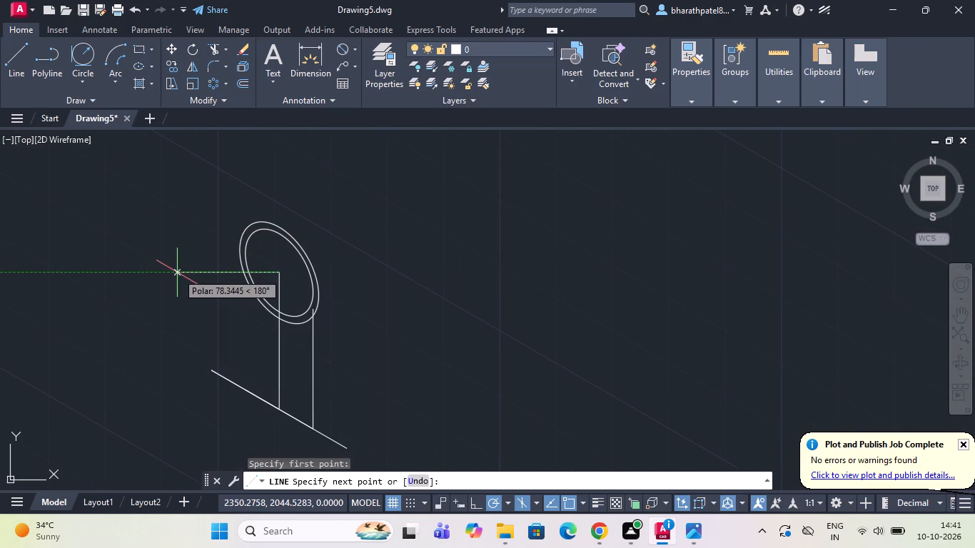
pyautogui.write('44')
pyautogui.press('Return')
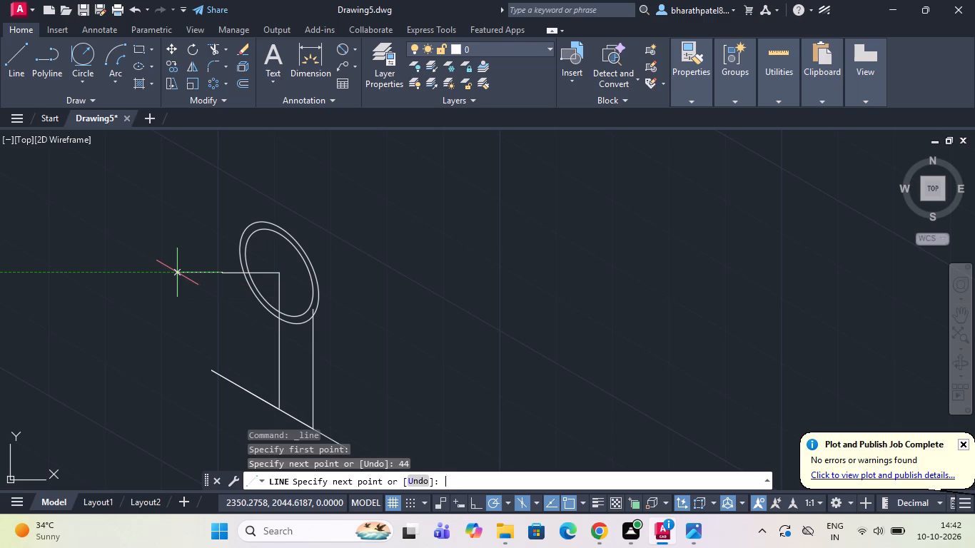
pyautogui.press('Escape')
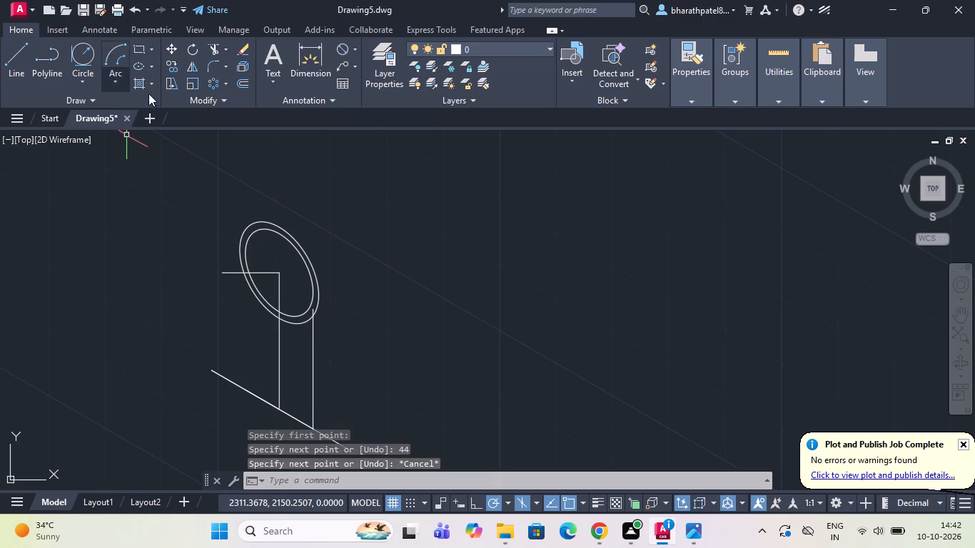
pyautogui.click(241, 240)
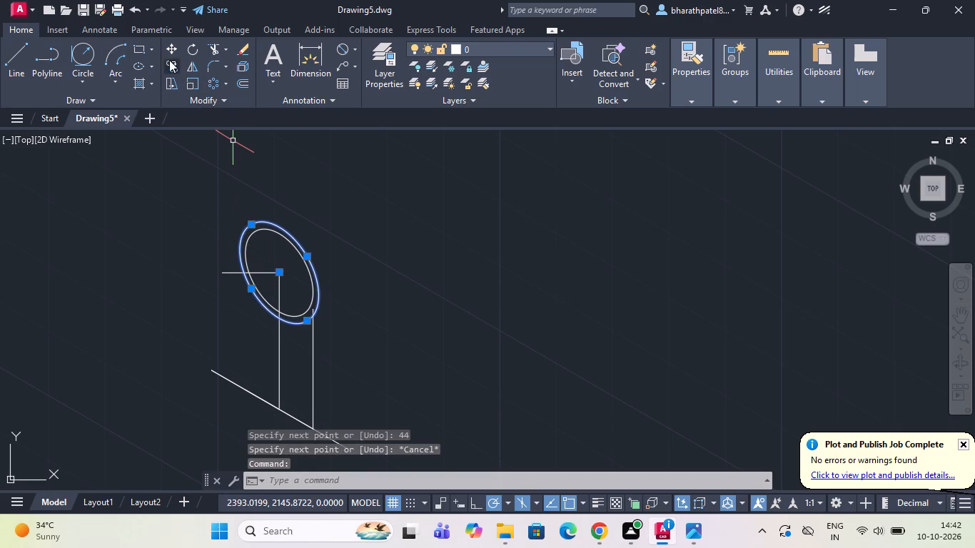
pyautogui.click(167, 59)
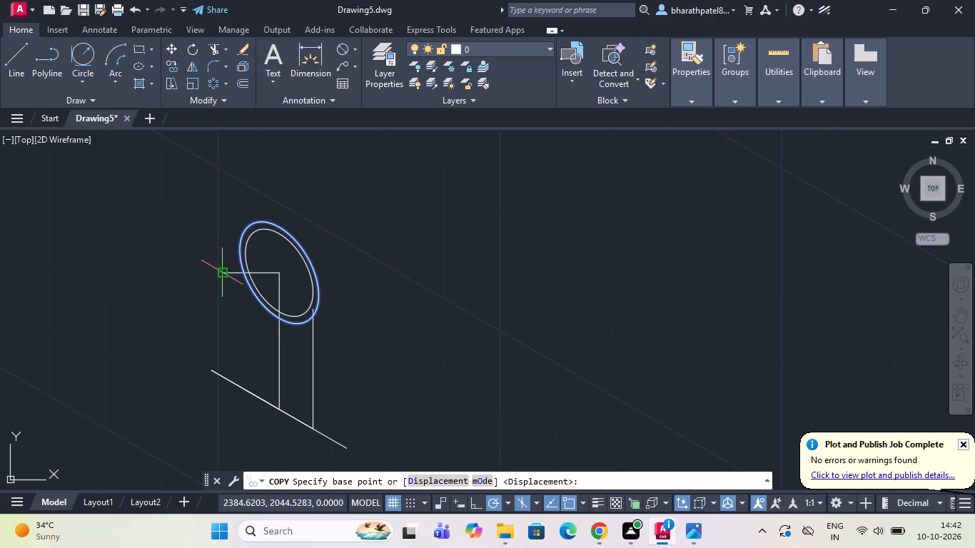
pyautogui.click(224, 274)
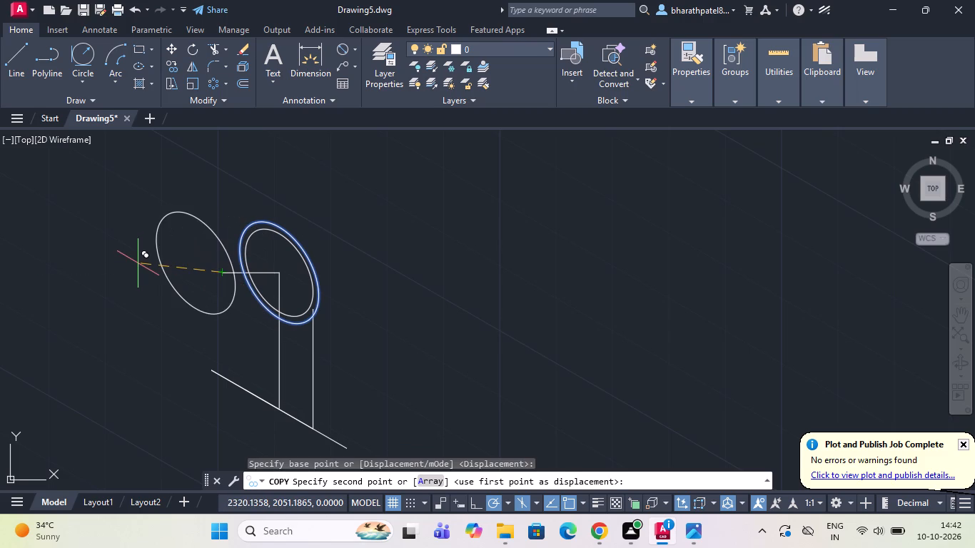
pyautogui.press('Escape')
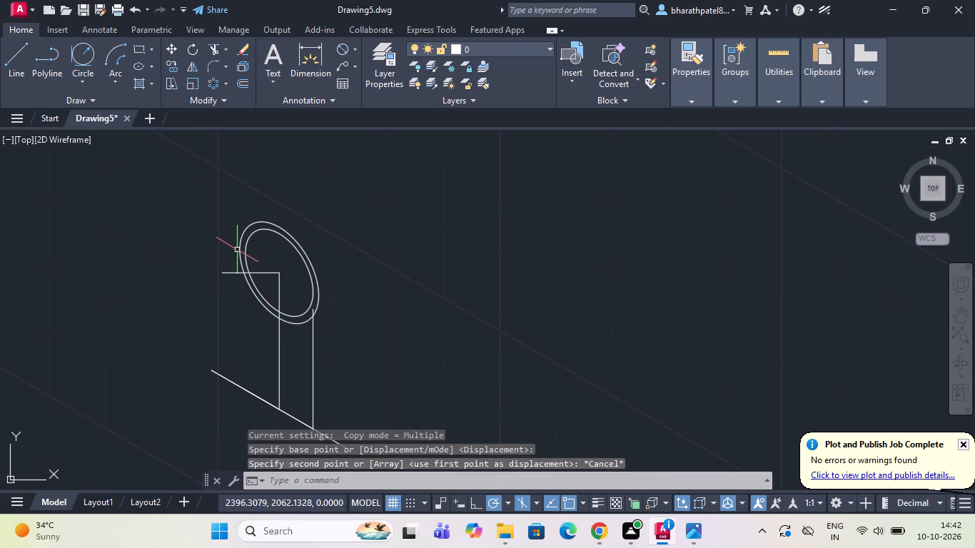
# Copy the outer isocircle from its centre to the free end of the 44-unit horizontal line.
pyautogui.click(239, 254)
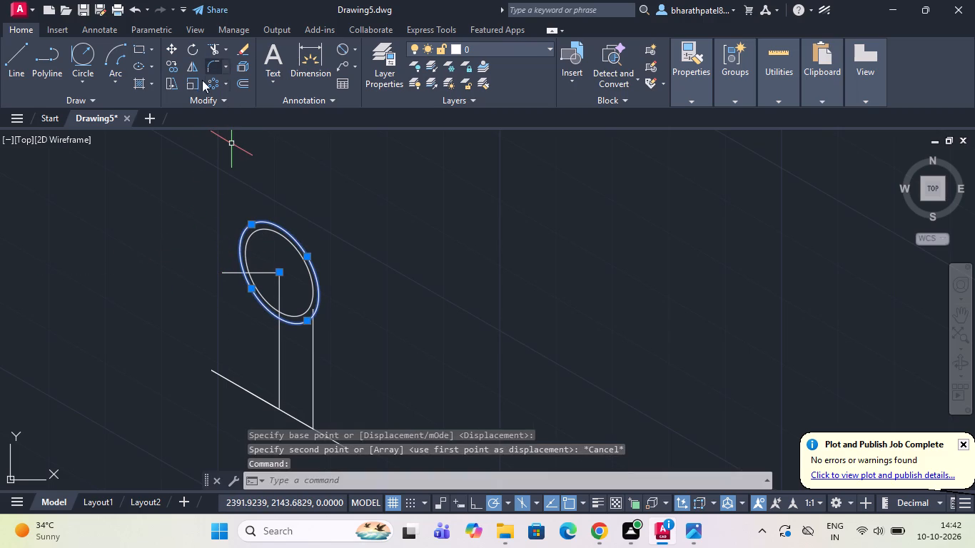
pyautogui.click(168, 71)
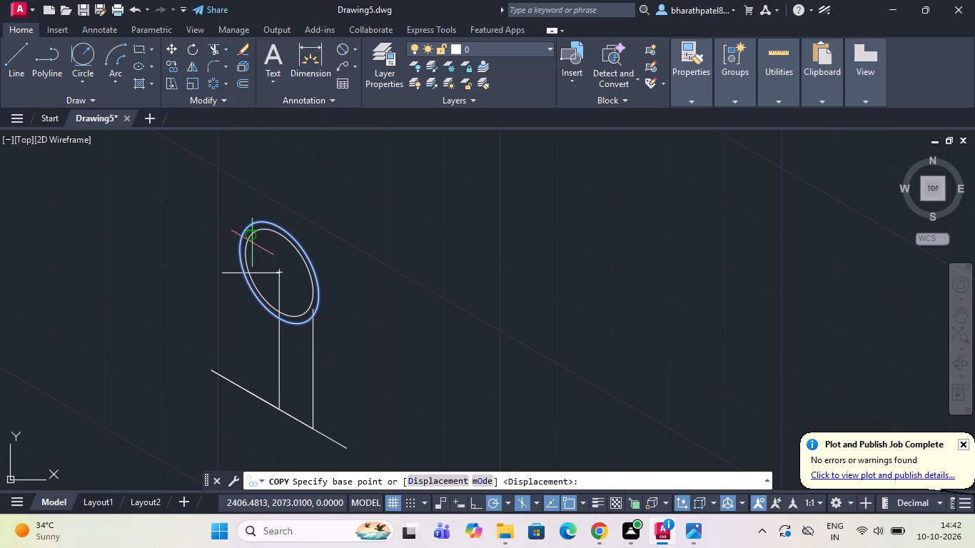
pyautogui.click(279, 271)
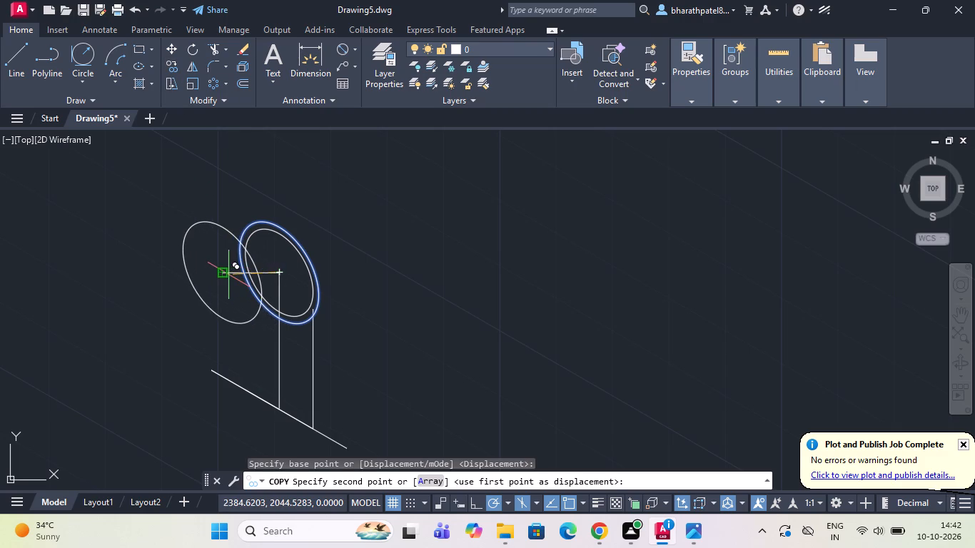
pyautogui.scroll(6, 228, 275)
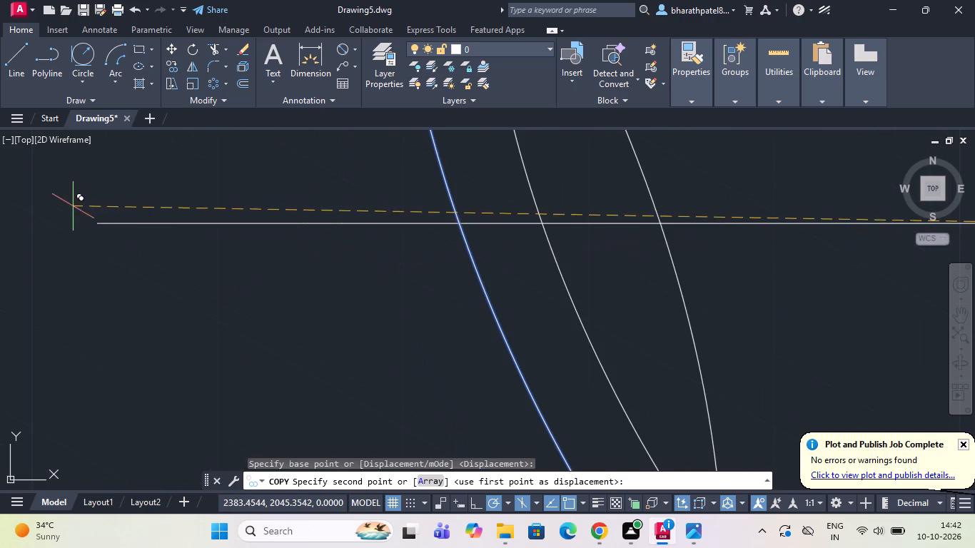
pyautogui.click(93, 224)
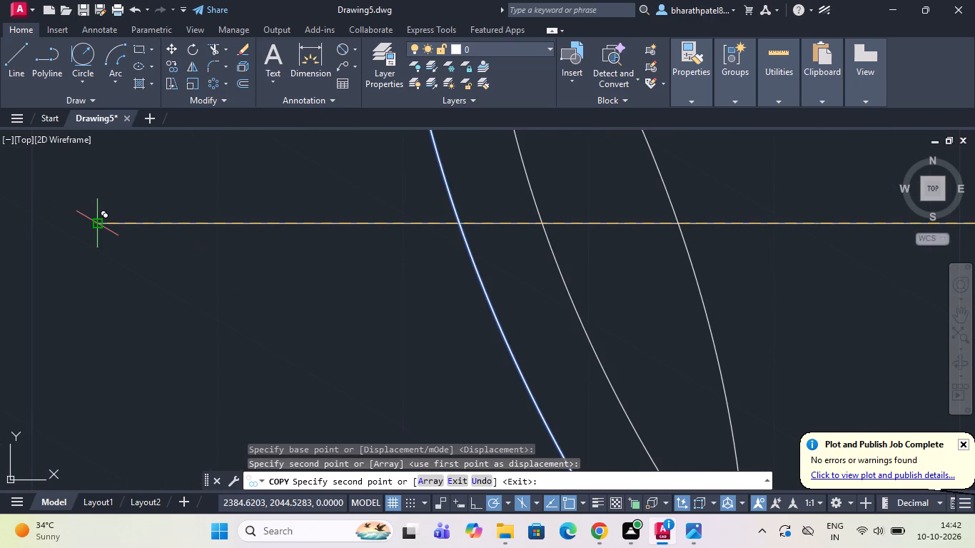
pyautogui.scroll(-3, 97, 228)
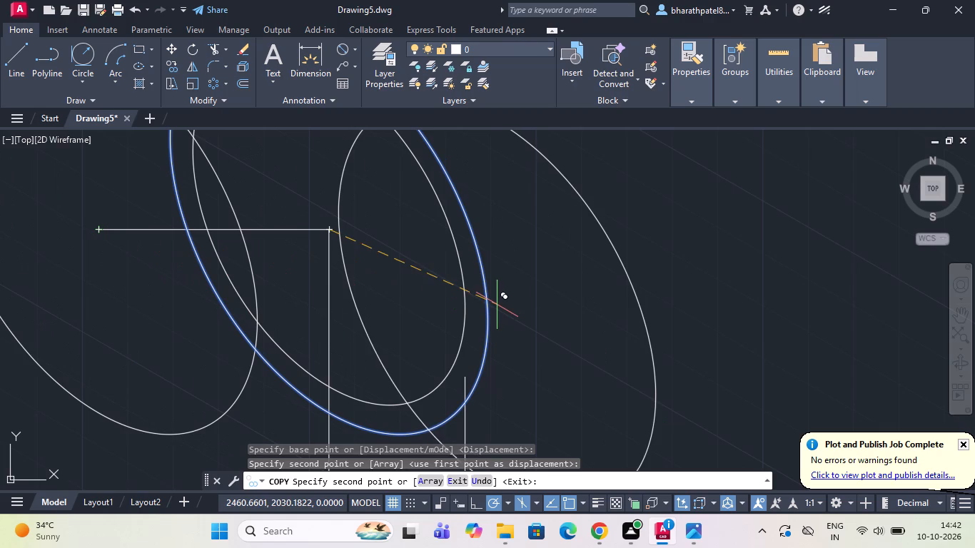
pyautogui.press('Escape')
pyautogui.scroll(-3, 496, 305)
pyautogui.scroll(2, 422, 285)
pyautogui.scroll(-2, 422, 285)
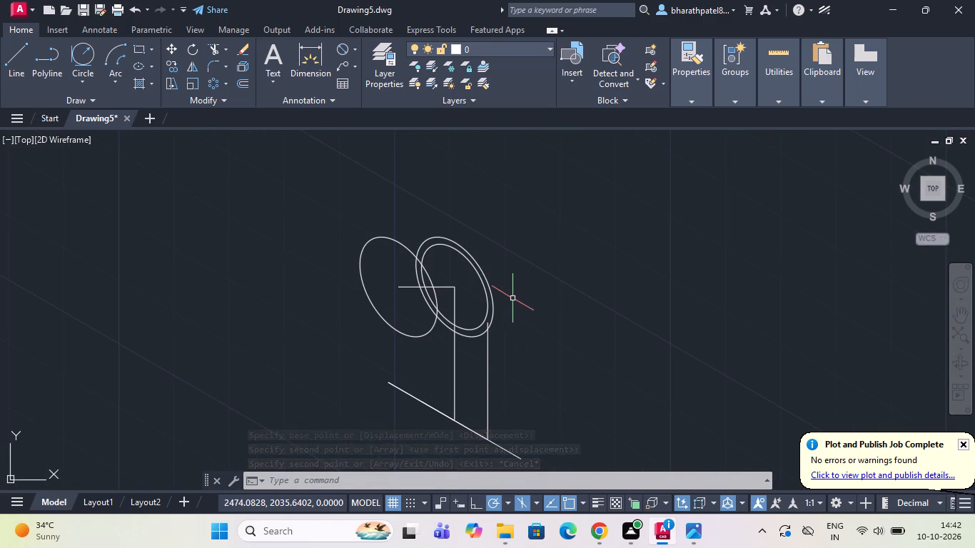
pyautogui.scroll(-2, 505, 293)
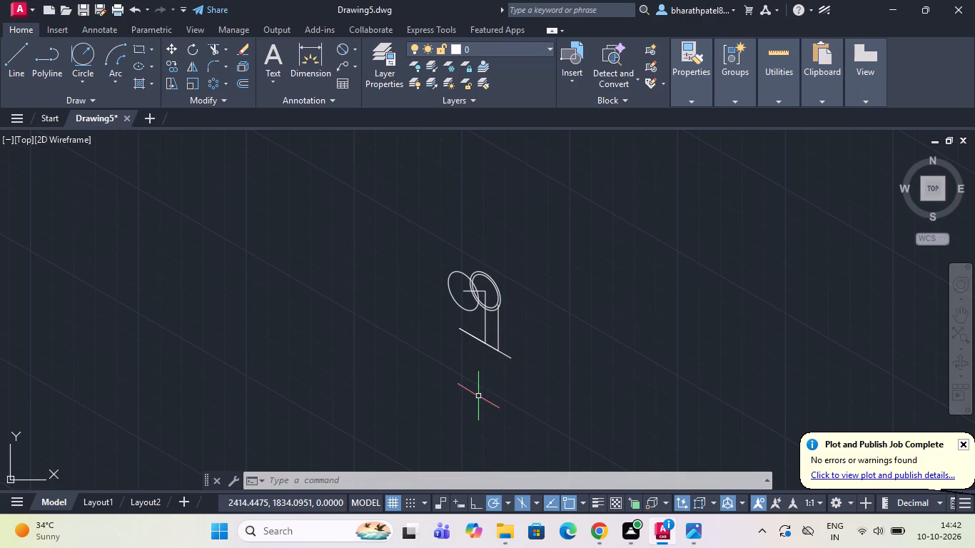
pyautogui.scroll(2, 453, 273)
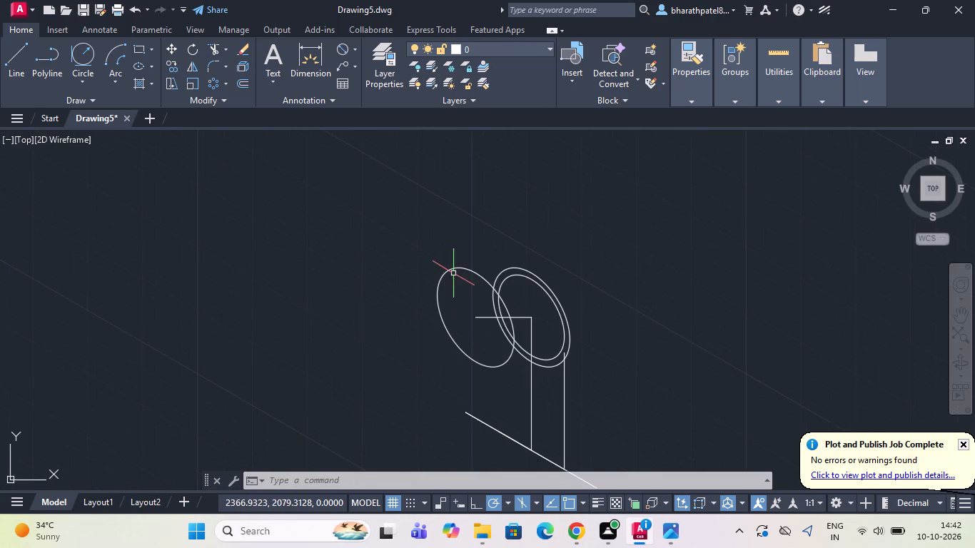
# Draw a 44-unit line at 150° from the common centre of the isocircles.
pyautogui.click(19, 52)
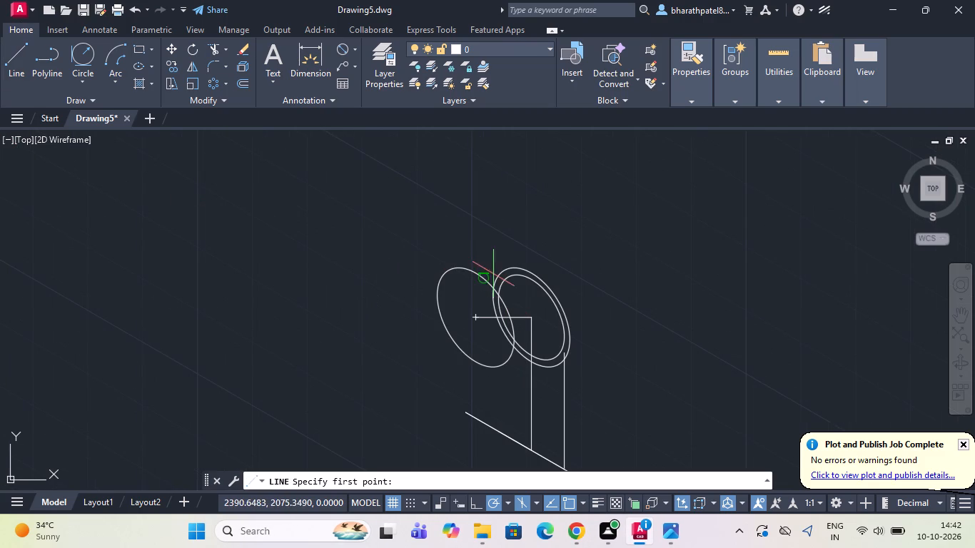
pyautogui.click(535, 318)
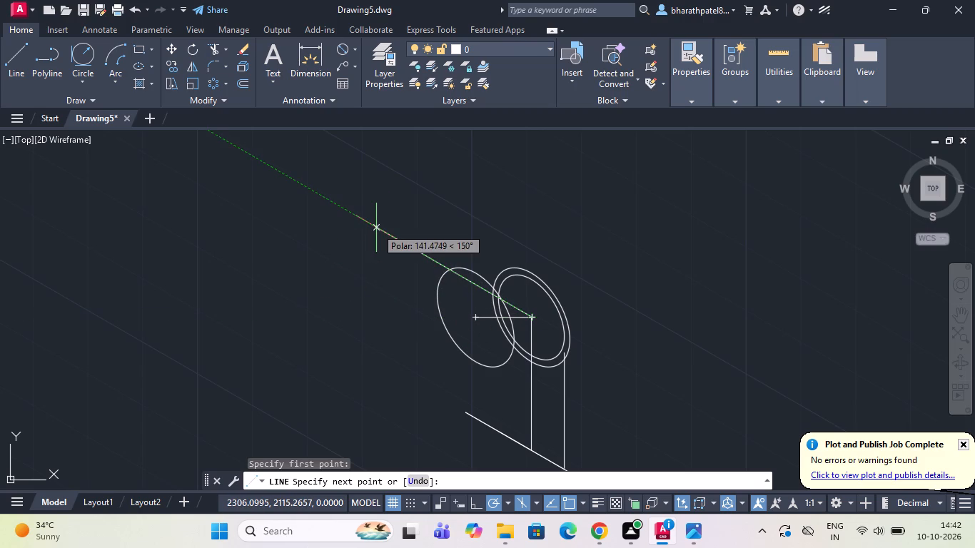
pyautogui.write('44')
pyautogui.press('Return')
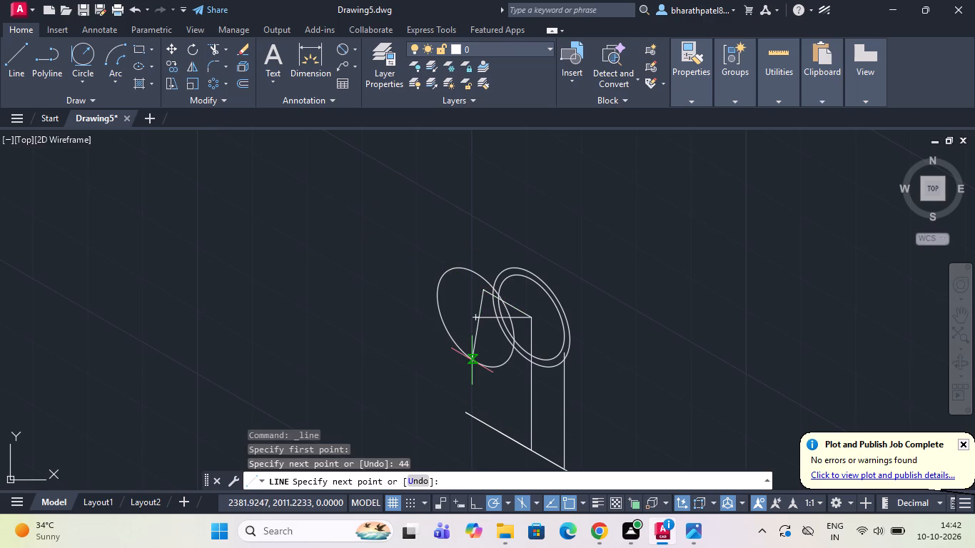
pyautogui.press('Escape')
# Erase the isocircle copy centred on the free end of the horizontal line.
pyautogui.scroll(-1, 445, 317)
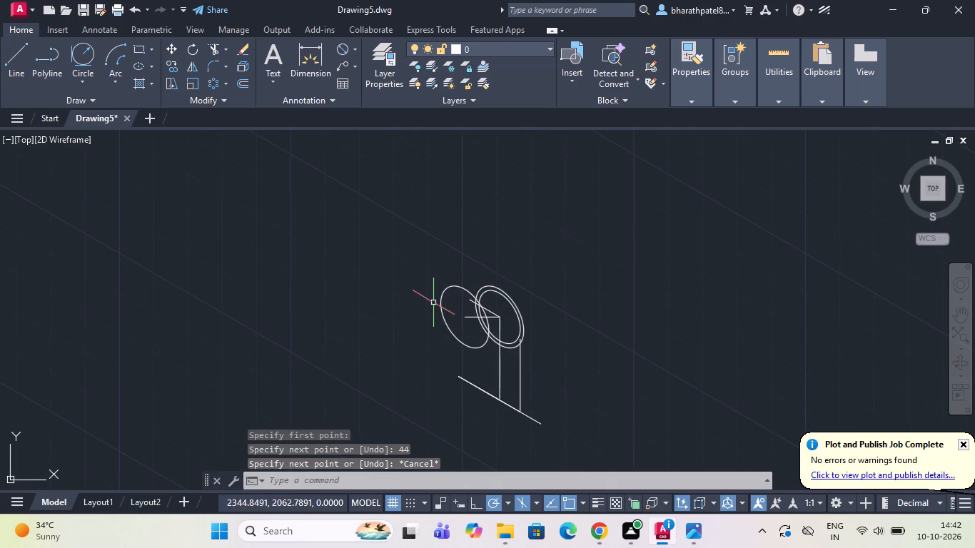
pyautogui.click(443, 318)
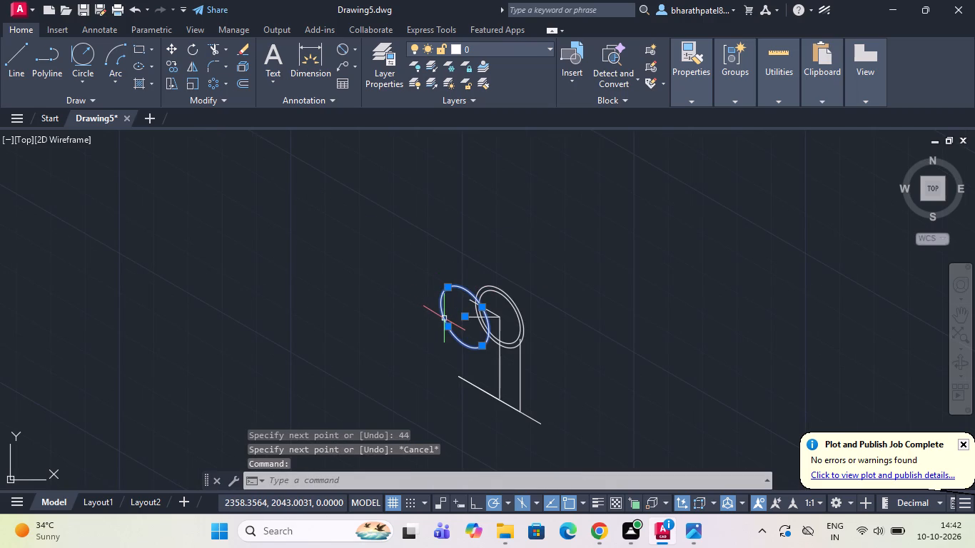
pyautogui.press('BackSpace')
pyautogui.press('Delete')
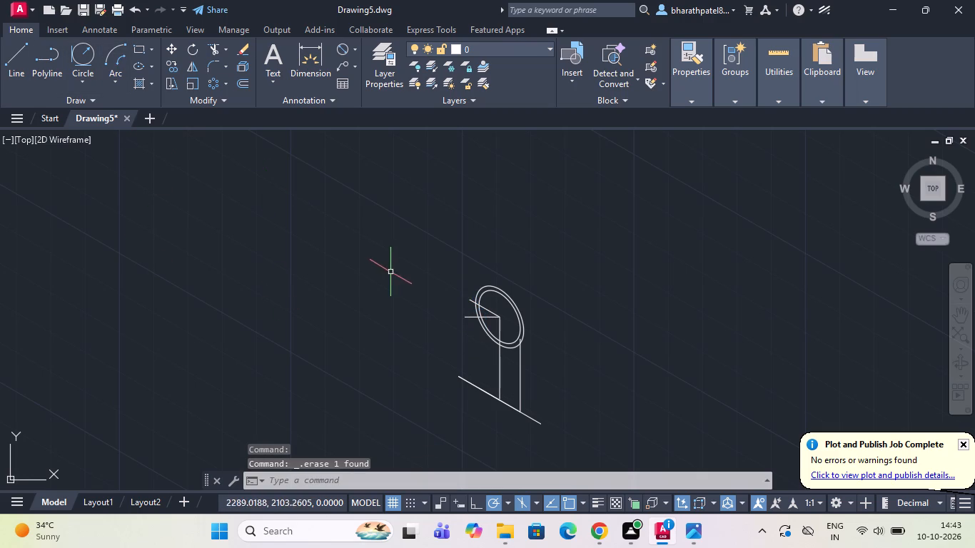
# Copy the outer isocircle from its centre to the free end of the 44-unit line at 150°.
pyautogui.scroll(2, 518, 287)
pyautogui.scroll(1, 423, 297)
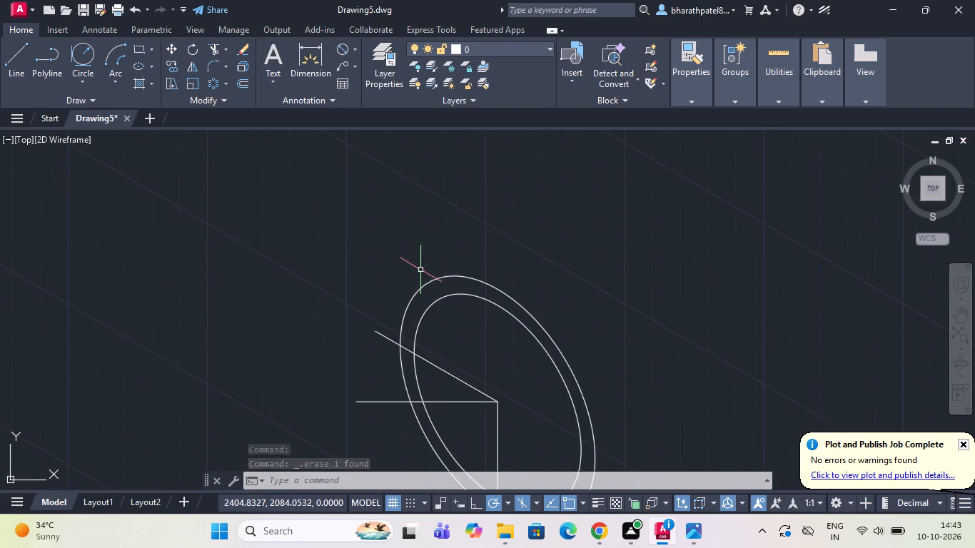
pyautogui.click(419, 288)
pyautogui.click(206, 84)
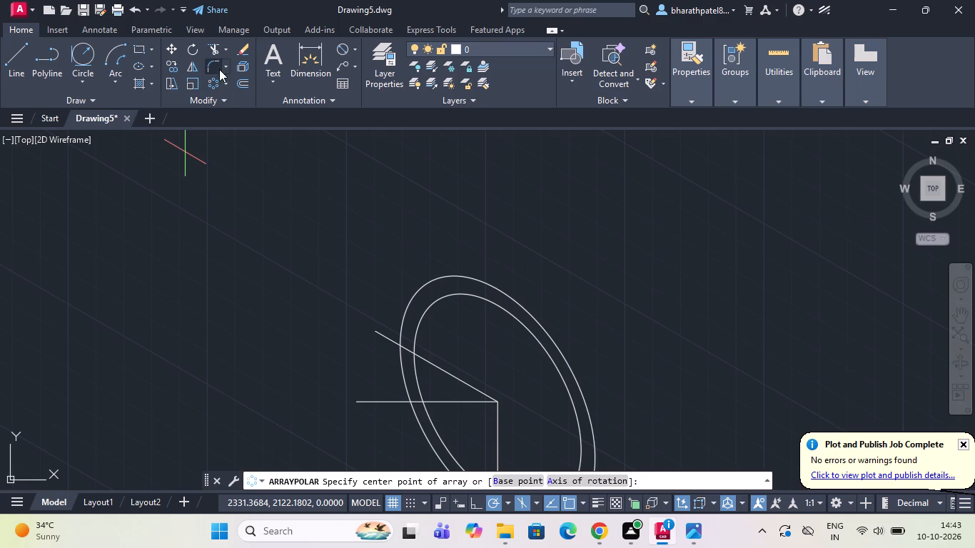
pyautogui.click(173, 65)
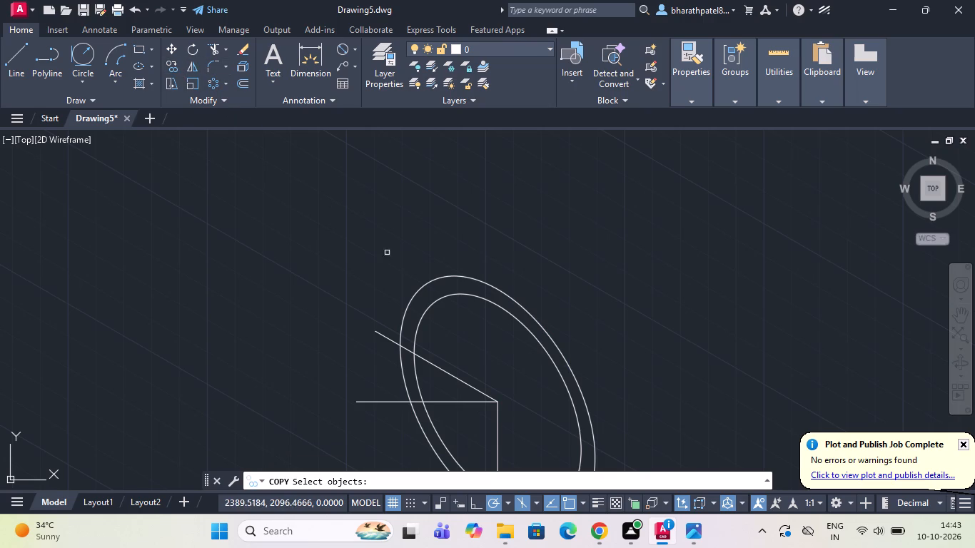
pyautogui.click(408, 309)
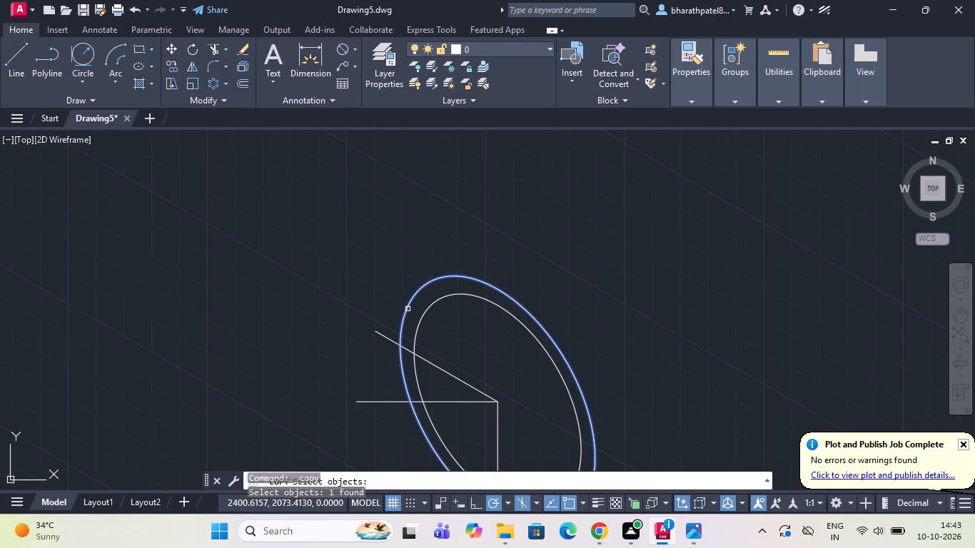
pyautogui.click(178, 64)
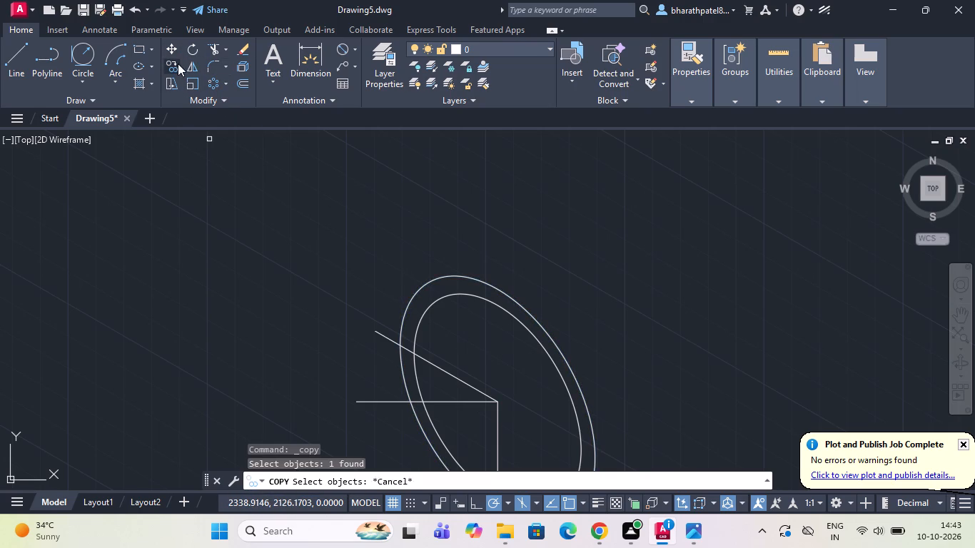
pyautogui.scroll(-2, 333, 141)
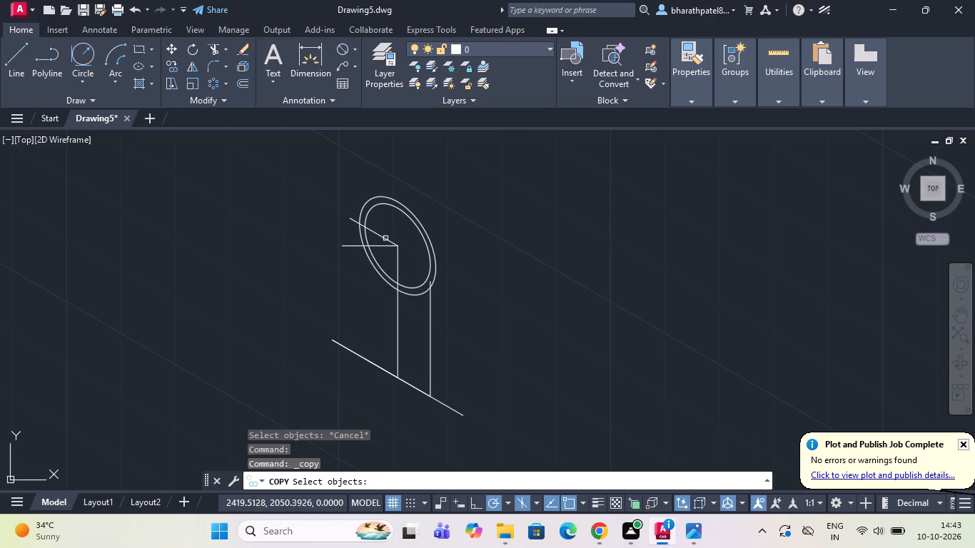
pyautogui.click(362, 218)
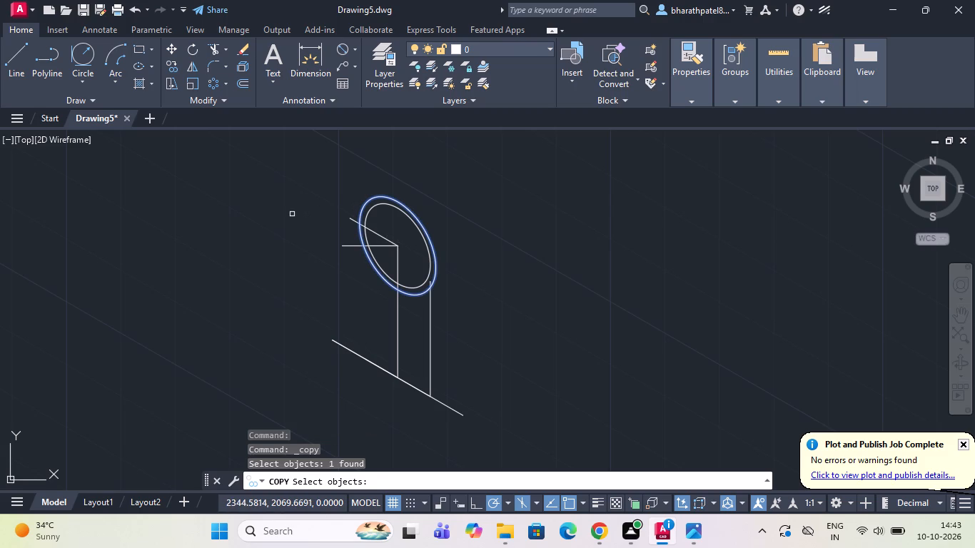
pyautogui.press('Return')
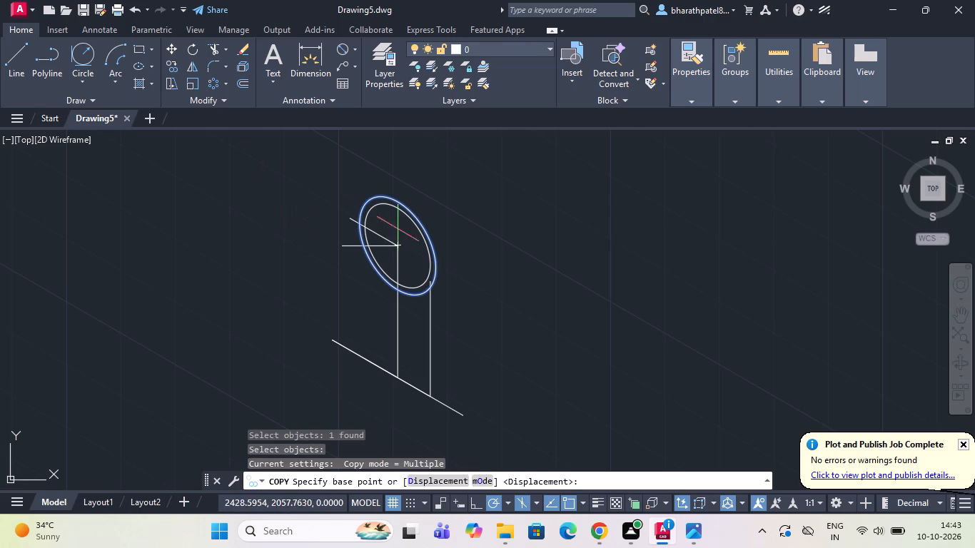
pyautogui.click(394, 245)
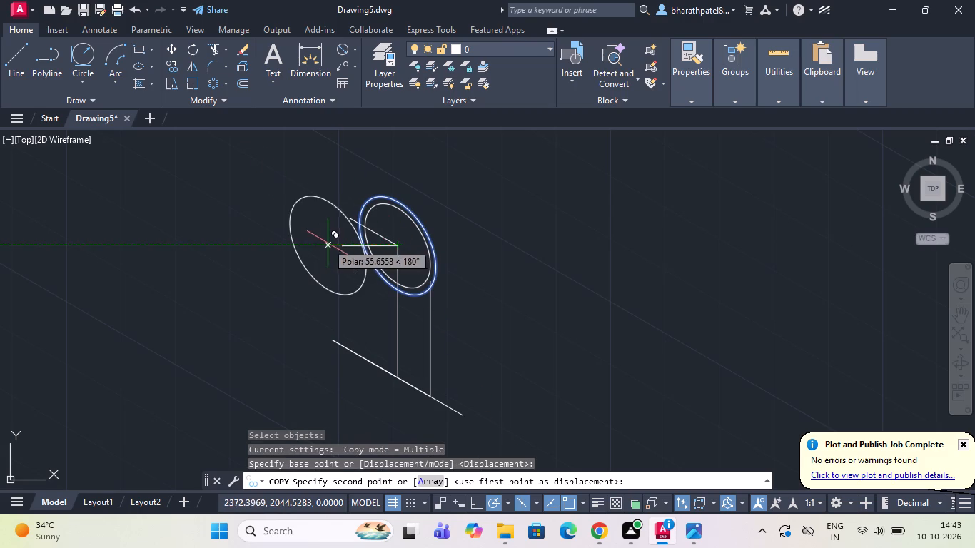
pyautogui.scroll(4, 343, 217)
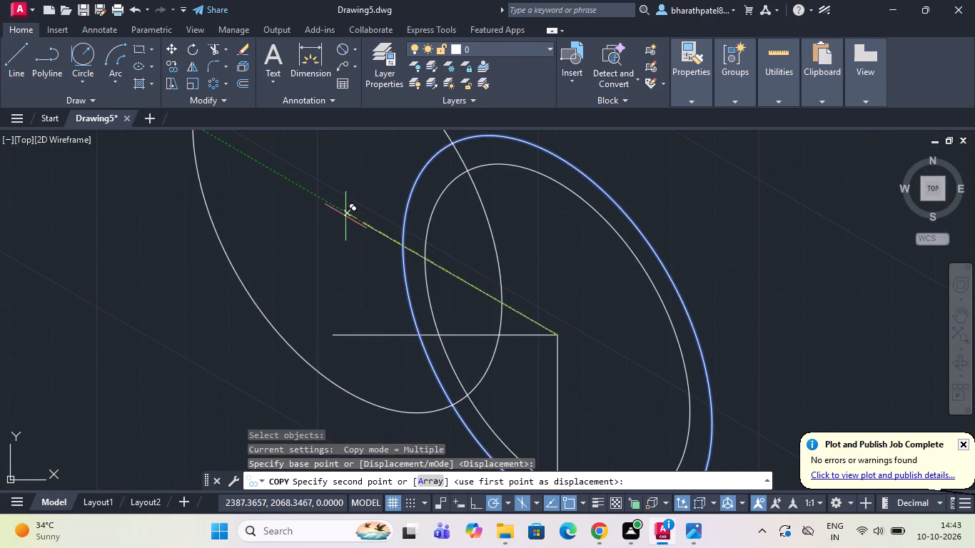
pyautogui.scroll(1, 345, 216)
pyautogui.click(390, 235)
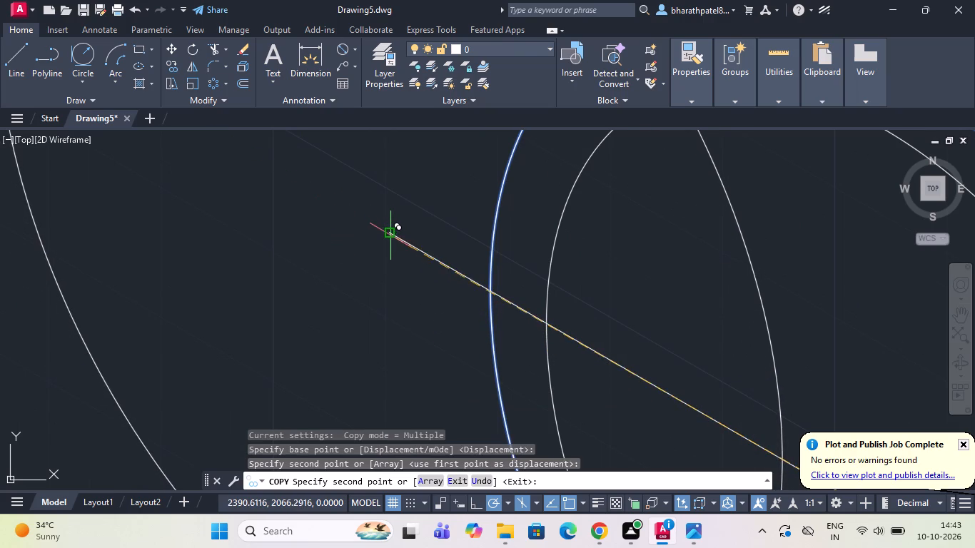
pyautogui.scroll(-4, 390, 235)
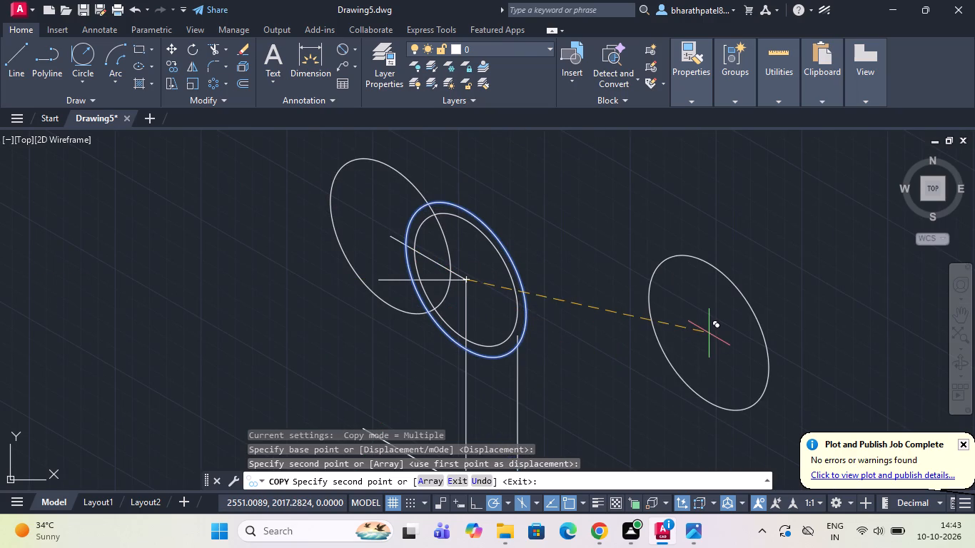
pyautogui.press('Escape')
# Erase the horizontal line running from the centre of the concentric isocircles.
pyautogui.scroll(-2, 709, 333)
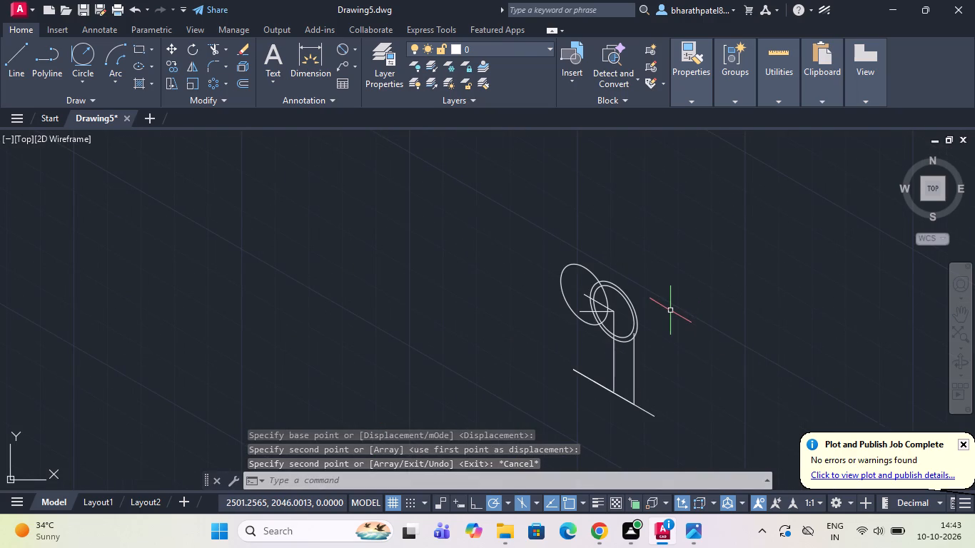
pyautogui.scroll(-1, 592, 299)
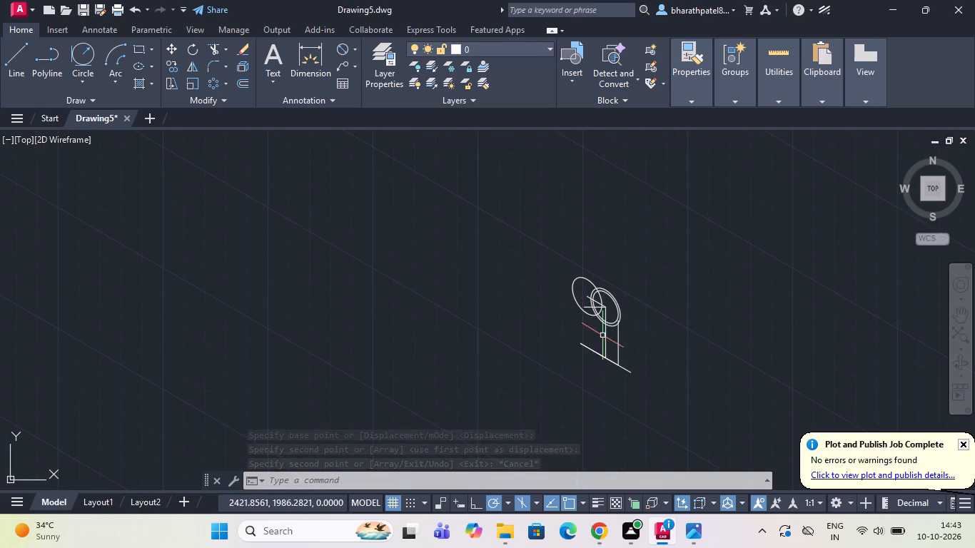
pyautogui.scroll(-2, 522, 318)
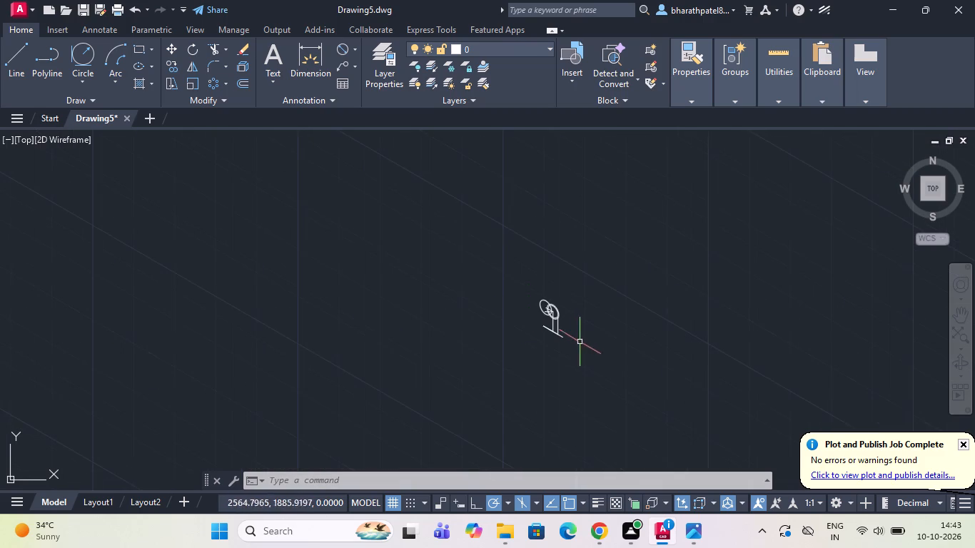
pyautogui.scroll(3, 582, 316)
pyautogui.scroll(1, 479, 388)
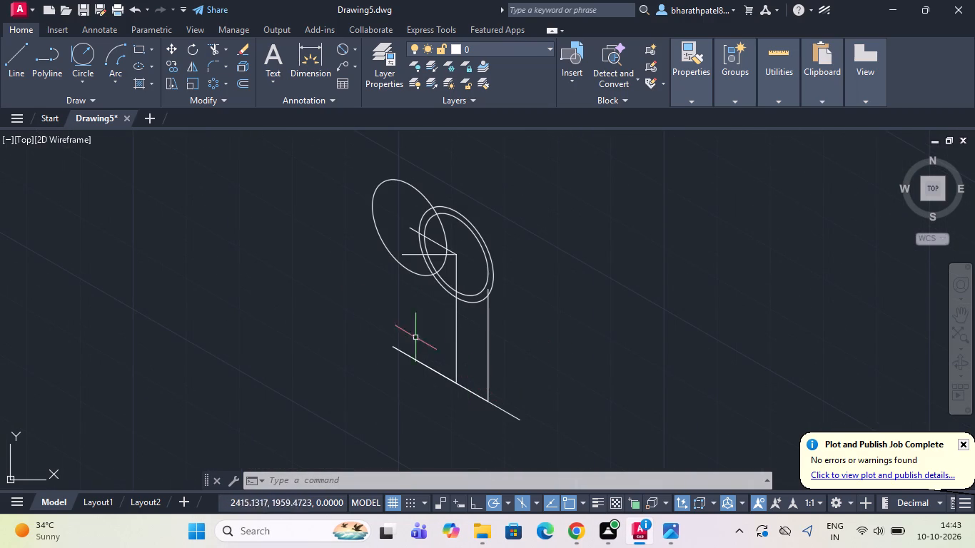
pyautogui.click(377, 223)
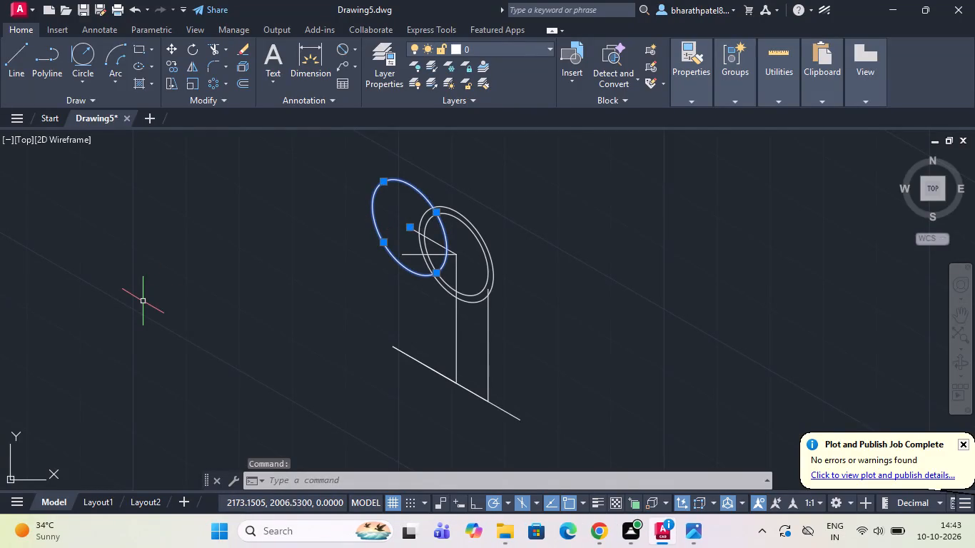
pyautogui.press('Escape')
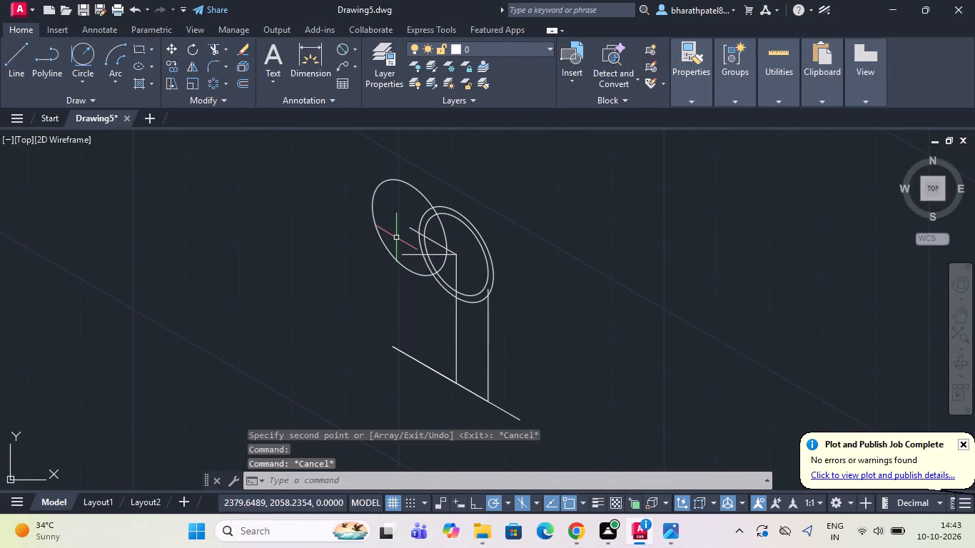
pyautogui.click(406, 255)
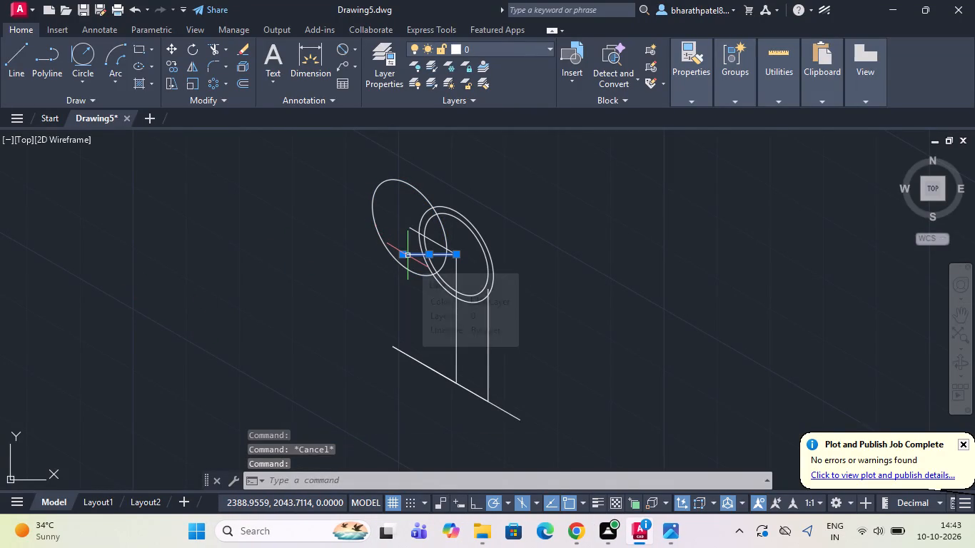
pyautogui.press('Delete')
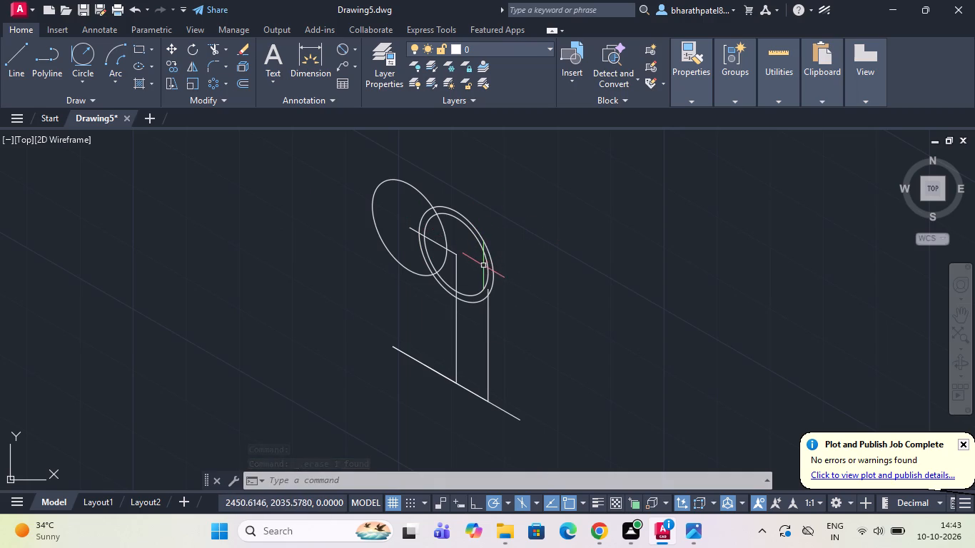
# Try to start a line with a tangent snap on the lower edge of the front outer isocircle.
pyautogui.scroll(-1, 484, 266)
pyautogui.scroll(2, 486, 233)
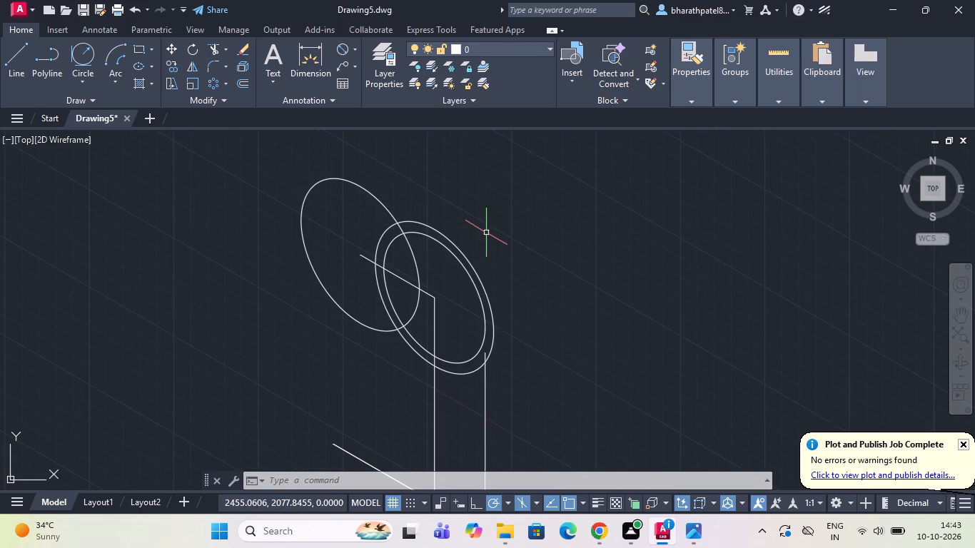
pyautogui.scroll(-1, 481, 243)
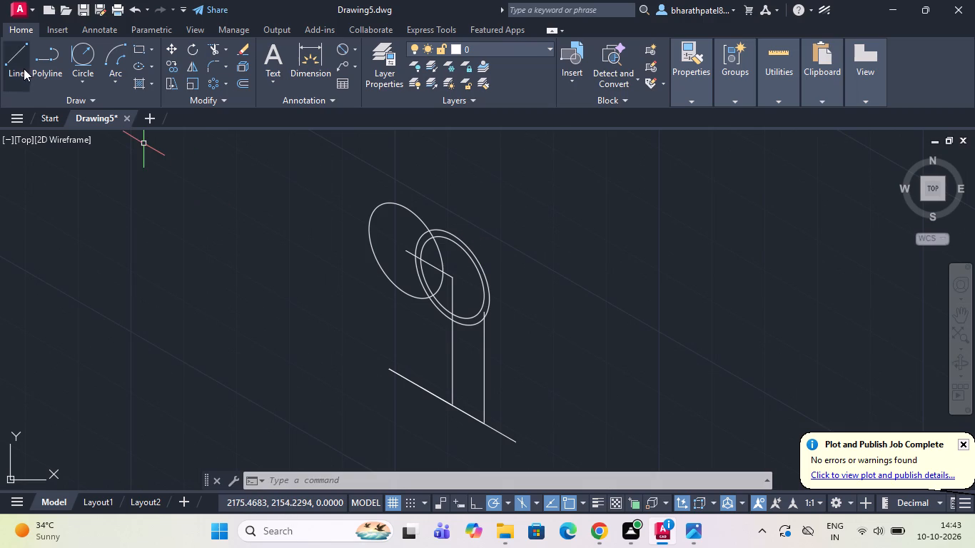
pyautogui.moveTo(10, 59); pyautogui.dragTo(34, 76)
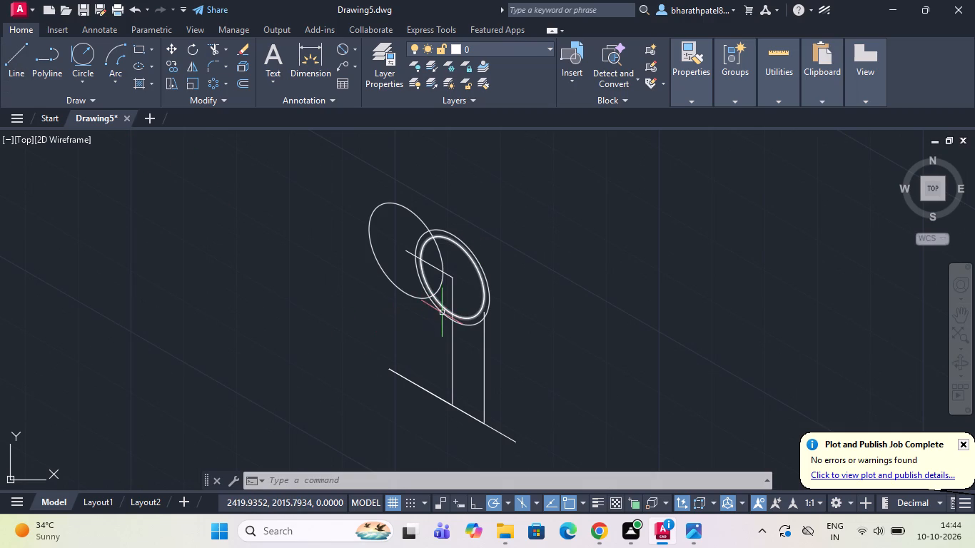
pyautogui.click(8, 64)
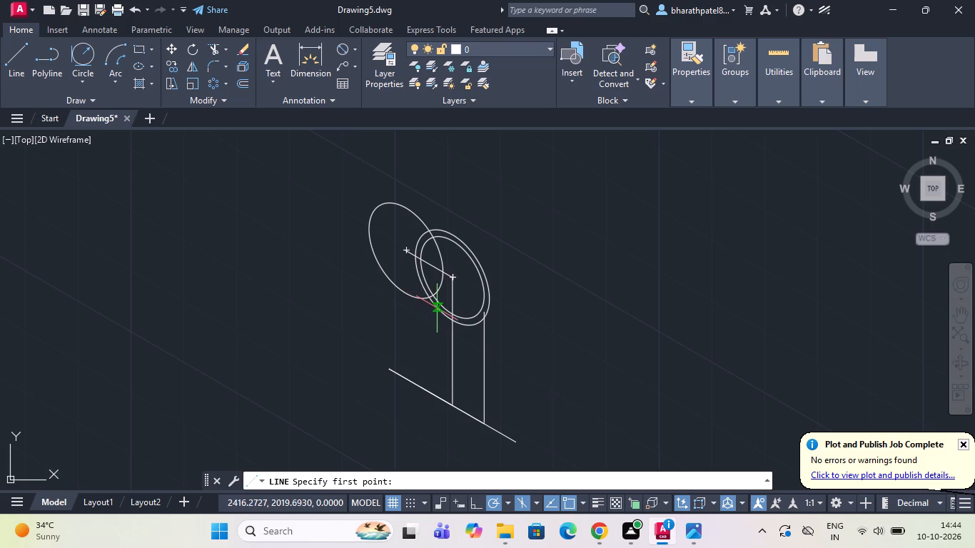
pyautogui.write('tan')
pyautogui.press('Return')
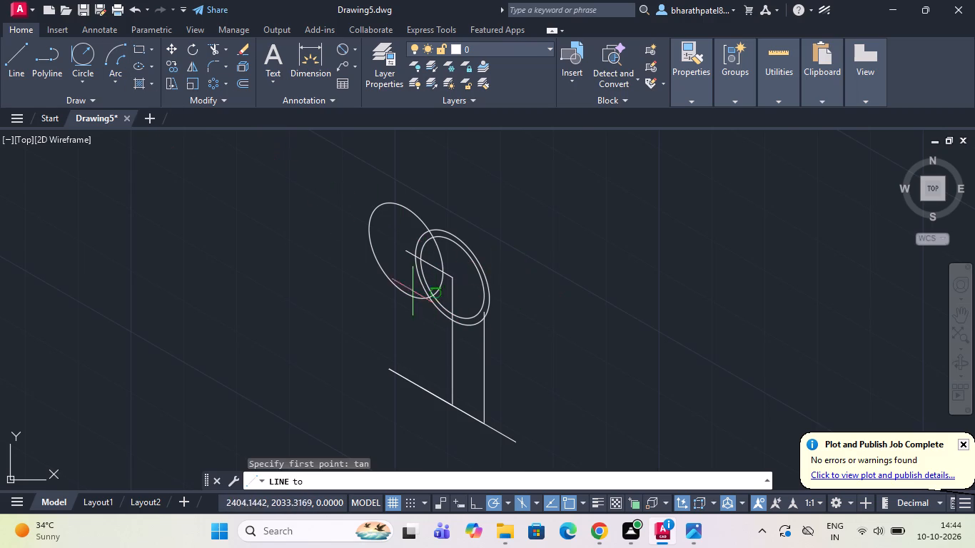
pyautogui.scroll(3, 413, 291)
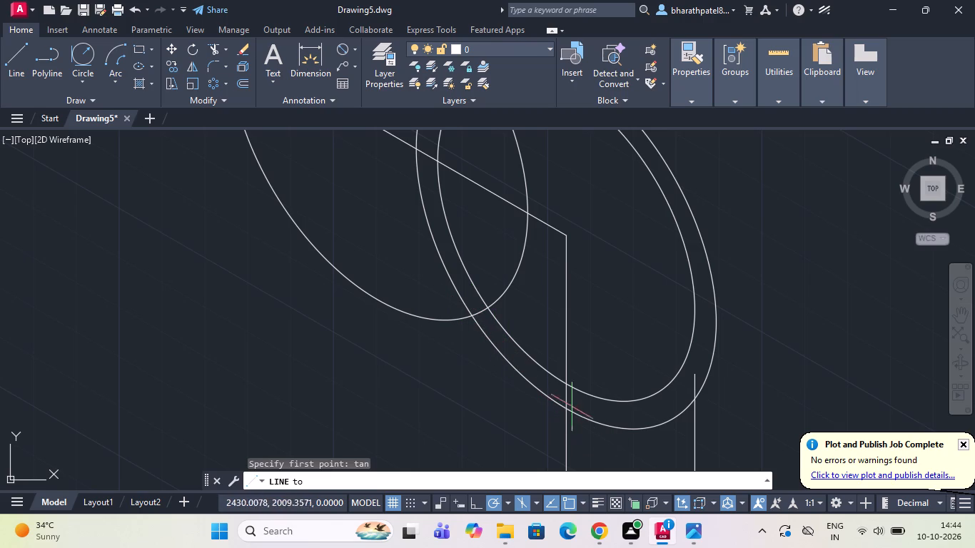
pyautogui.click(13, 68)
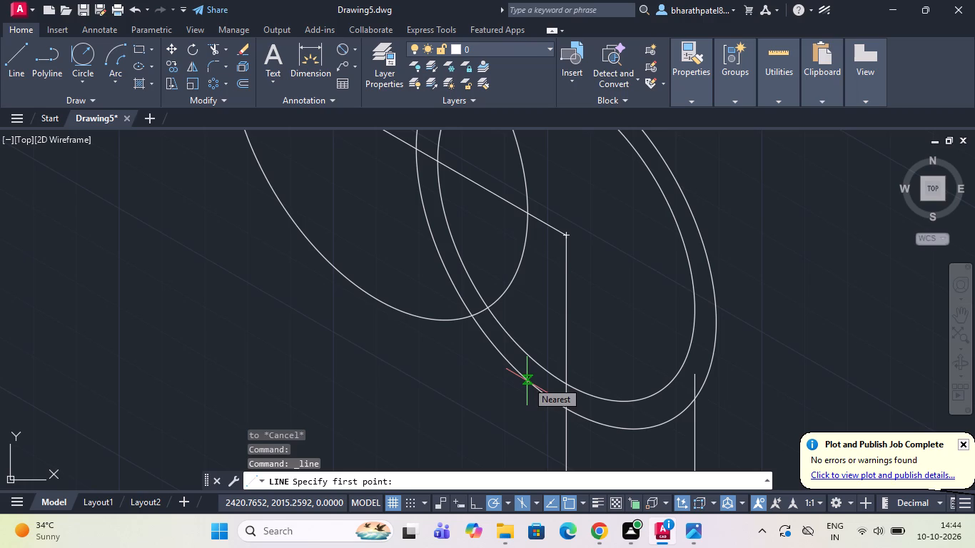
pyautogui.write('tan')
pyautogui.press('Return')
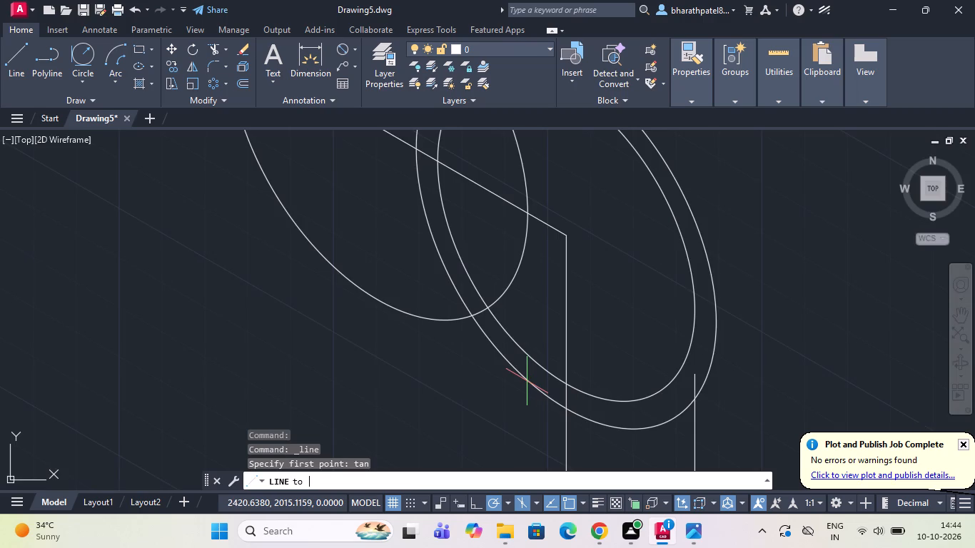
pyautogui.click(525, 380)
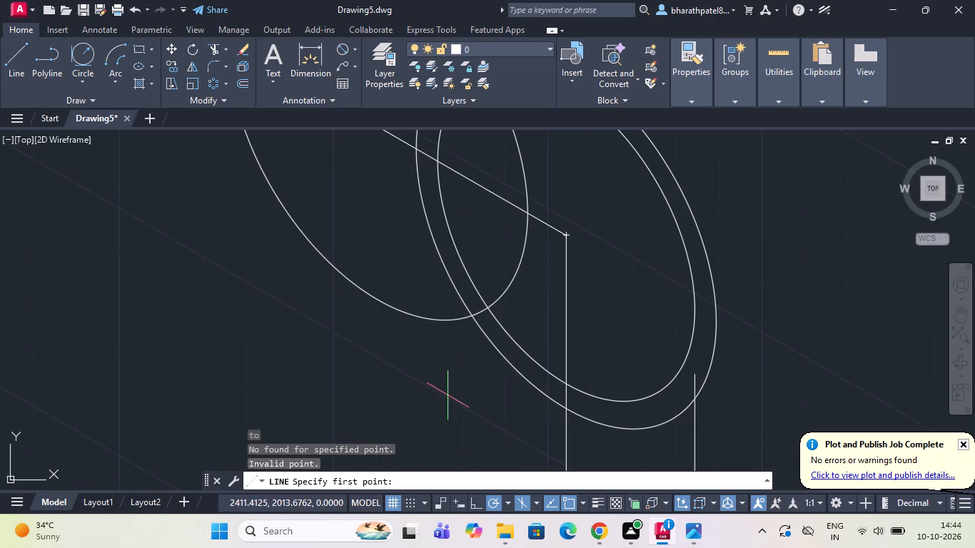
# Draw a line from the lower edge of the front outer isocircle to the lower-left quadrant of the rear isocircle.
pyautogui.click(19, 51)
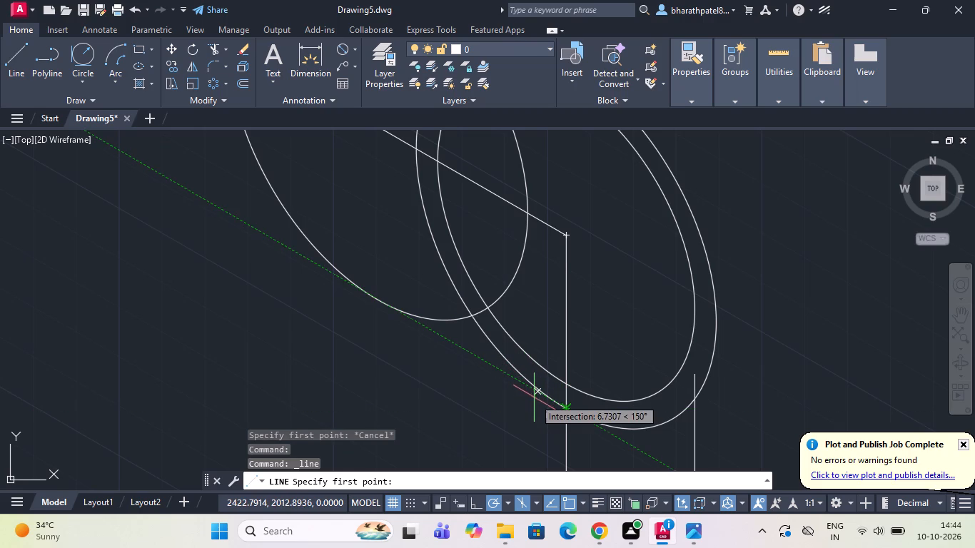
pyautogui.click(533, 392)
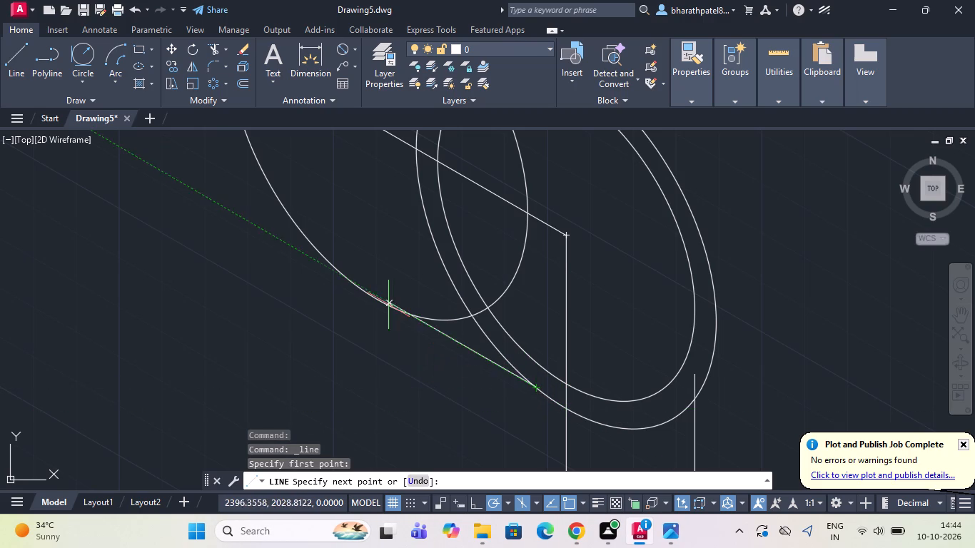
pyautogui.scroll(-3, 221, 223)
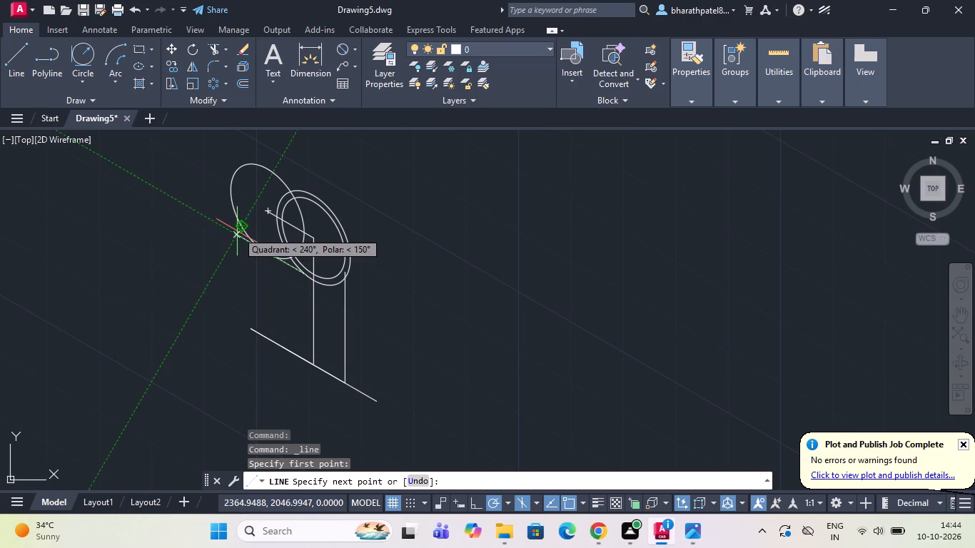
pyautogui.scroll(3, 241, 225)
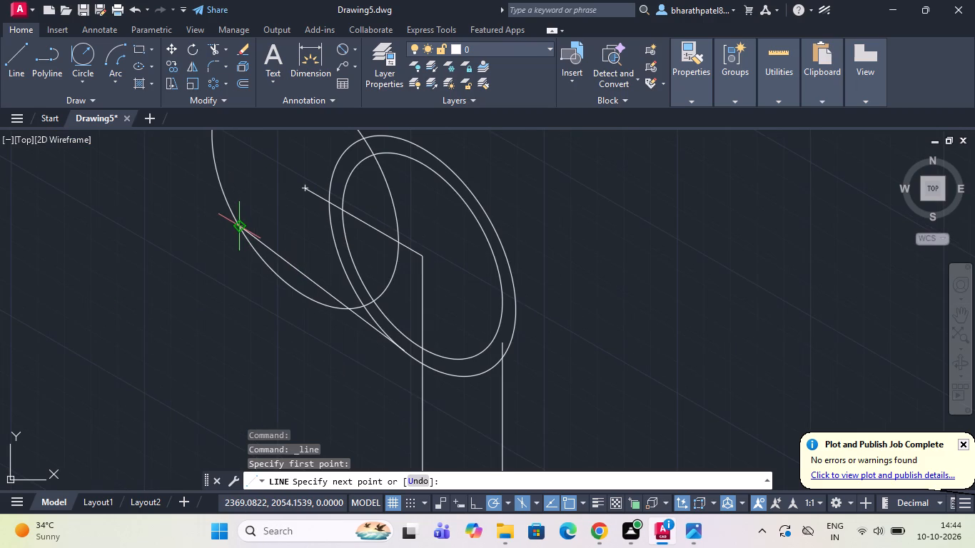
pyautogui.click(241, 225)
pyautogui.press('Escape')
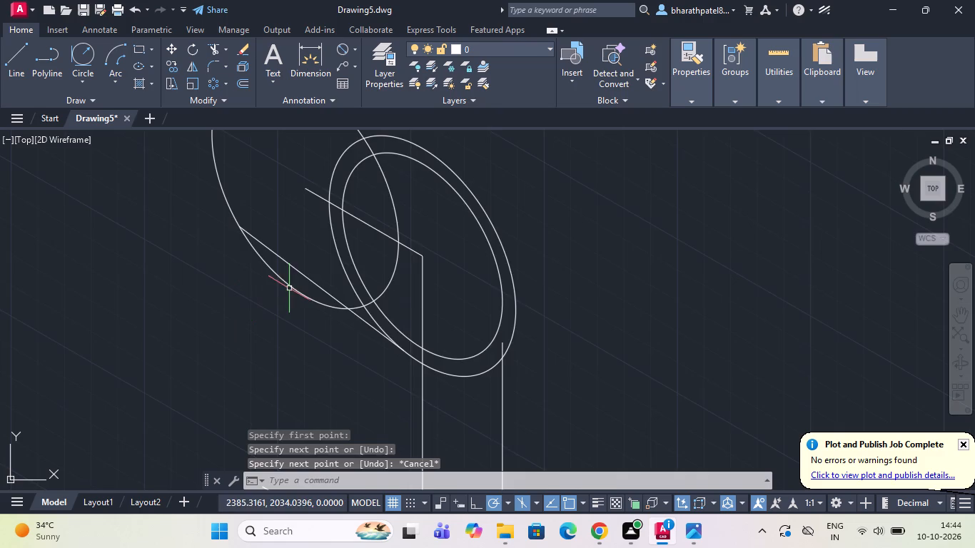
# Draw a line about 81 units long at 330° from the common centre of the concentric isocircles.
pyautogui.scroll(-2, 291, 280)
pyautogui.scroll(3, 291, 221)
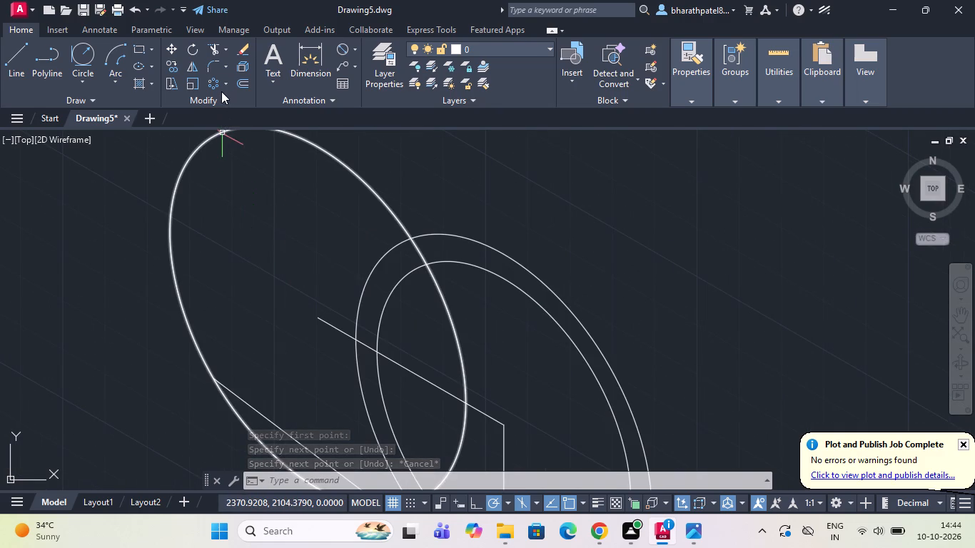
pyautogui.scroll(-2, 322, 291)
pyautogui.scroll(-1, 240, 320)
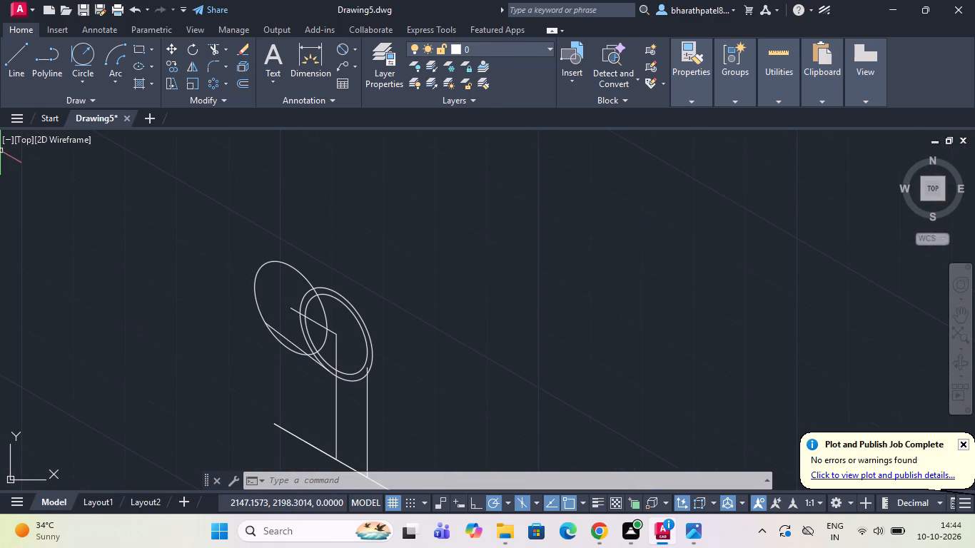
pyautogui.click(20, 68)
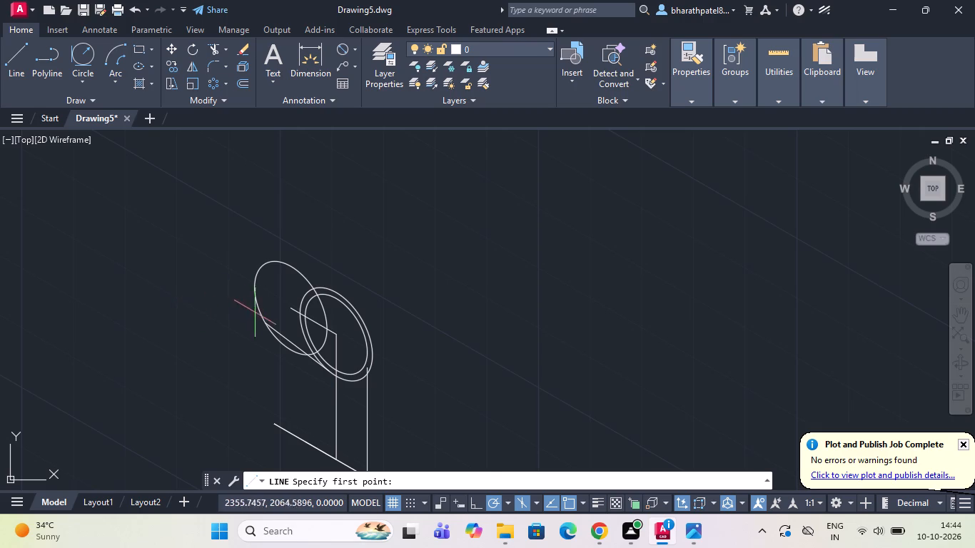
pyautogui.scroll(3, 259, 313)
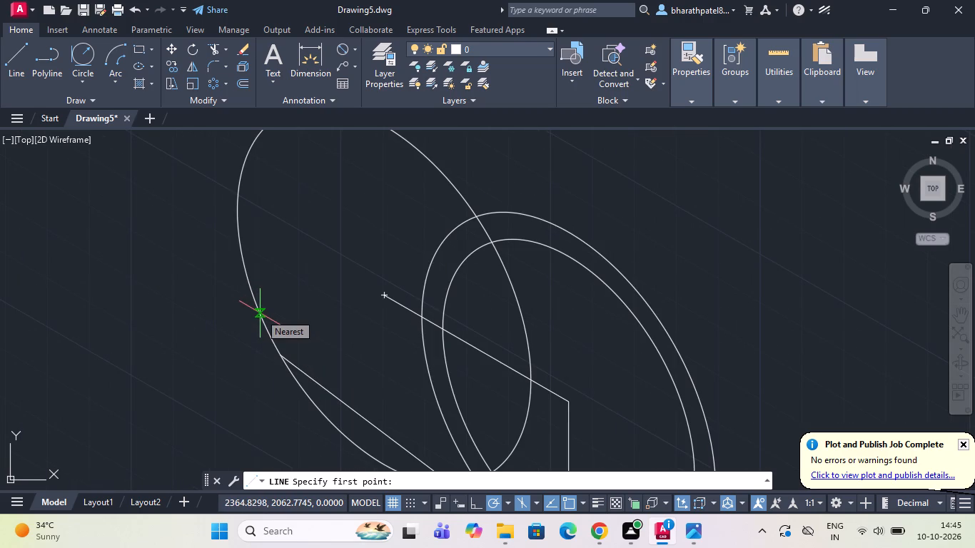
pyautogui.click(11, 73)
pyautogui.scroll(-2, 191, 210)
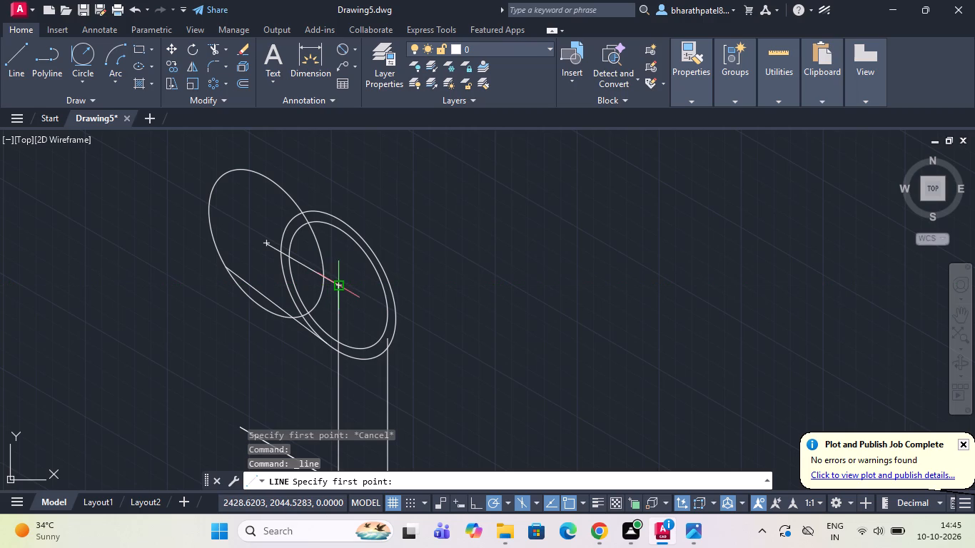
pyautogui.moveTo(340, 280); pyautogui.dragTo(312, 280)
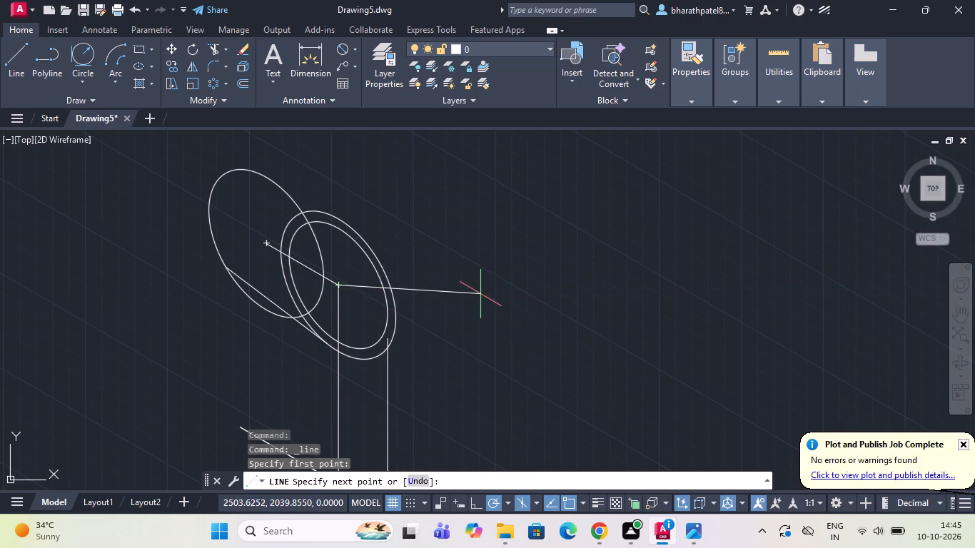
pyautogui.click(470, 366)
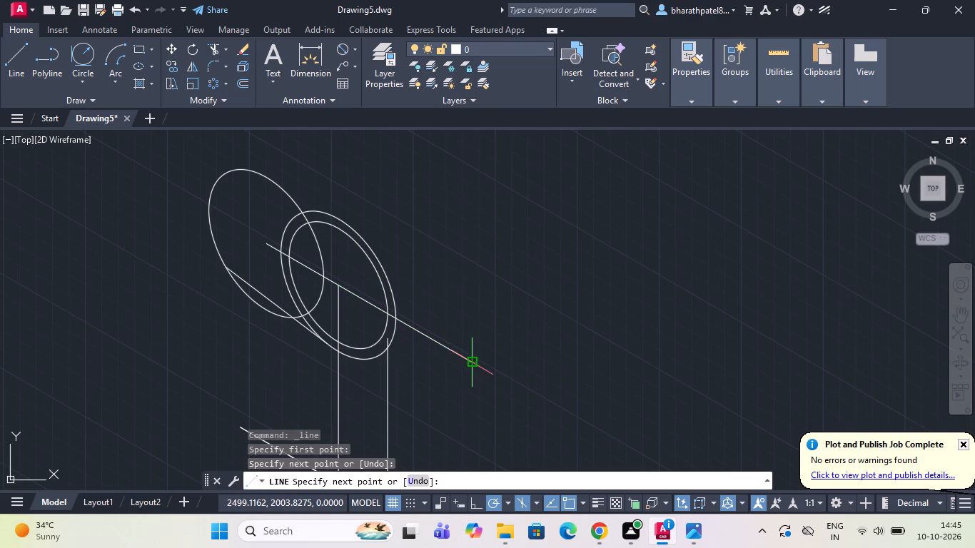
pyautogui.press('Escape')
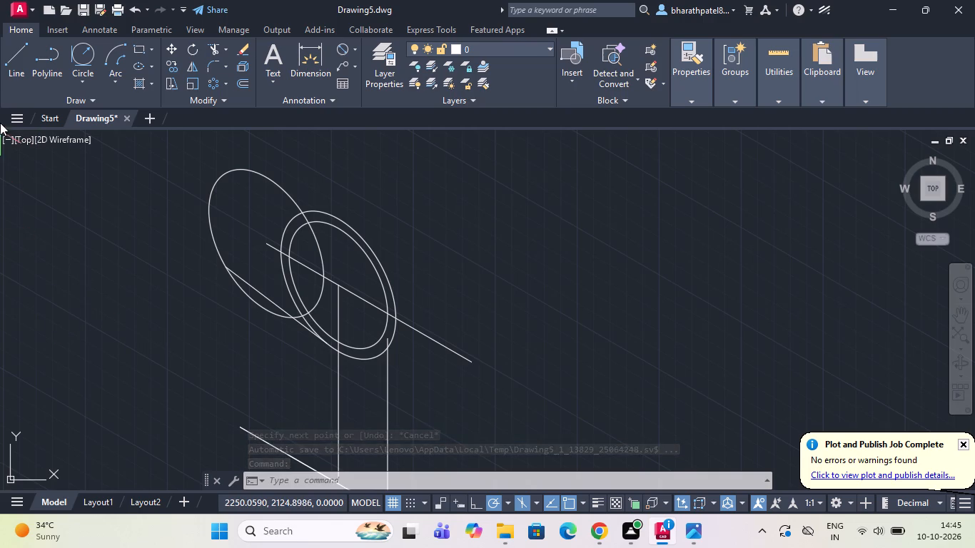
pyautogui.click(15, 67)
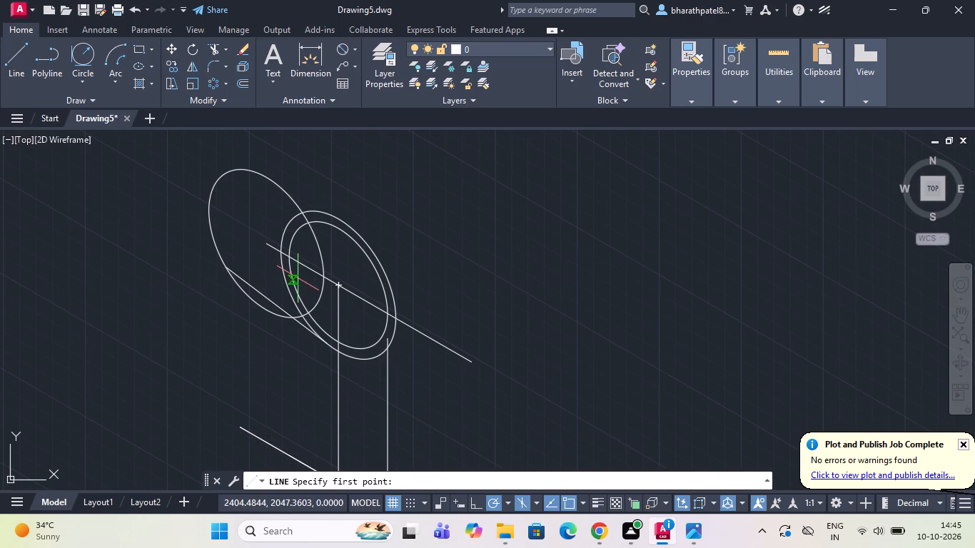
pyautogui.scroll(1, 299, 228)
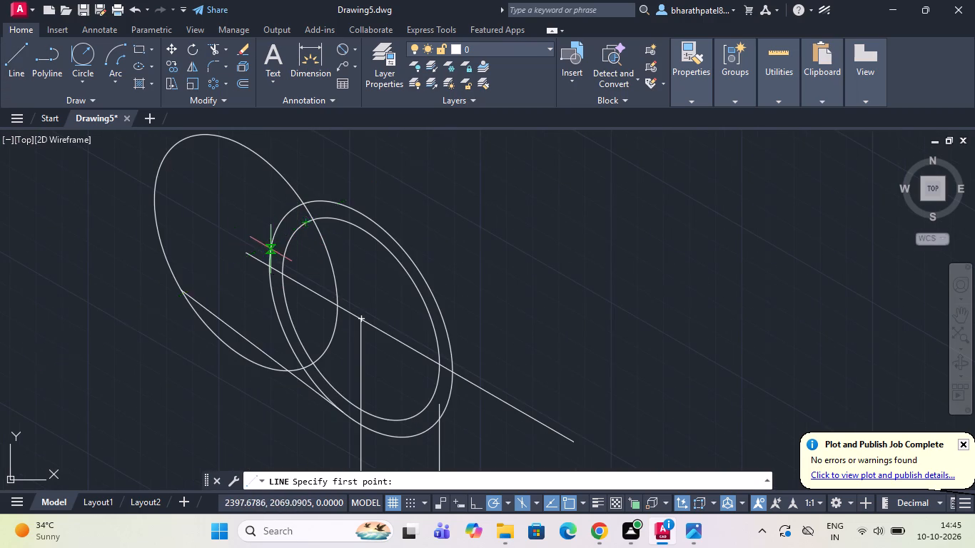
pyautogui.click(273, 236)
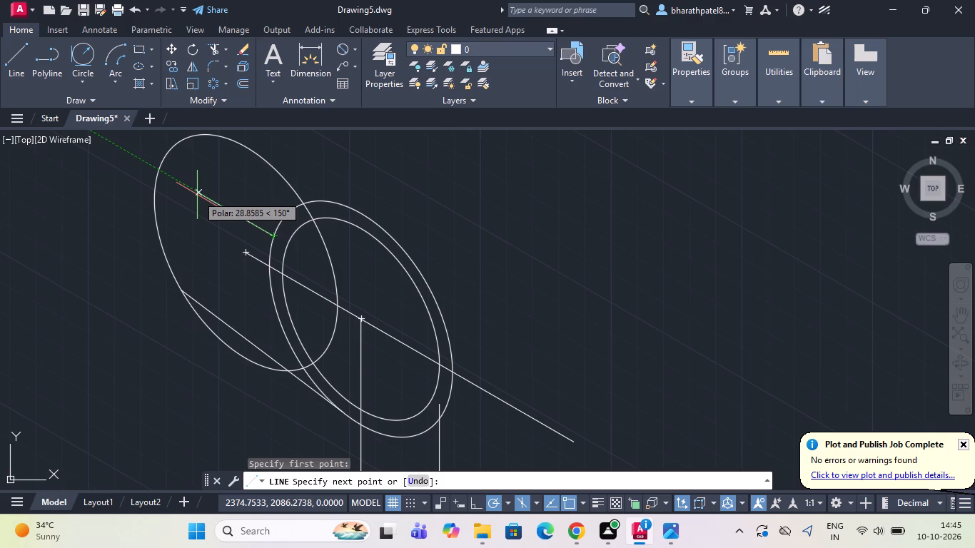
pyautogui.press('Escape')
# Draw a 28-unit line at 150° from the left edge of the inner isocircle.
pyautogui.moveTo(7, 62); pyautogui.dragTo(9, 61)
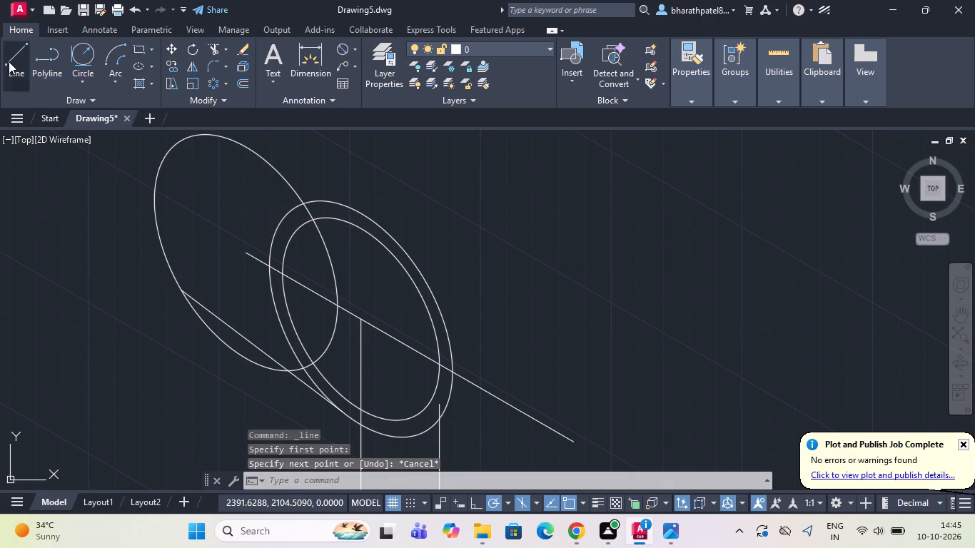
pyautogui.moveTo(9, 61); pyautogui.dragTo(23, 71)
pyautogui.scroll(3, 283, 269)
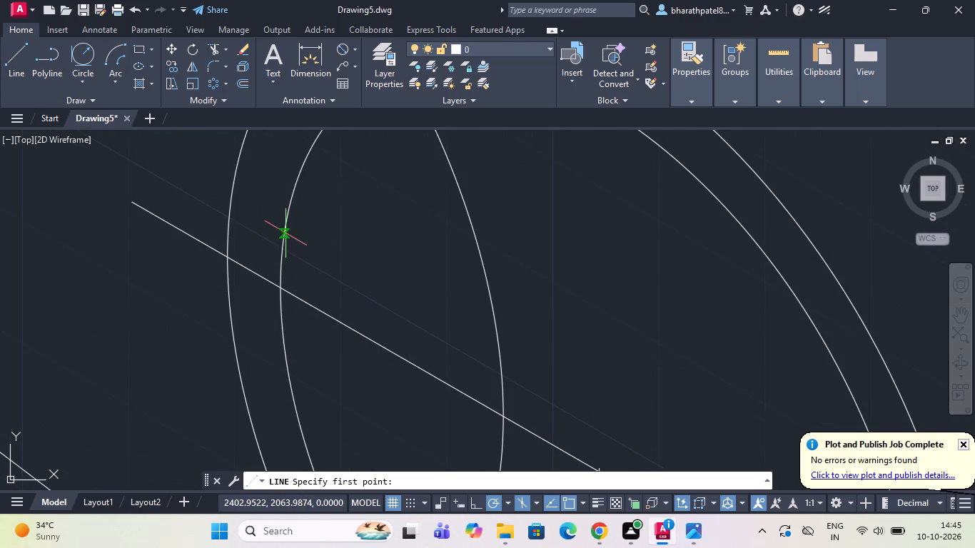
pyautogui.click(286, 235)
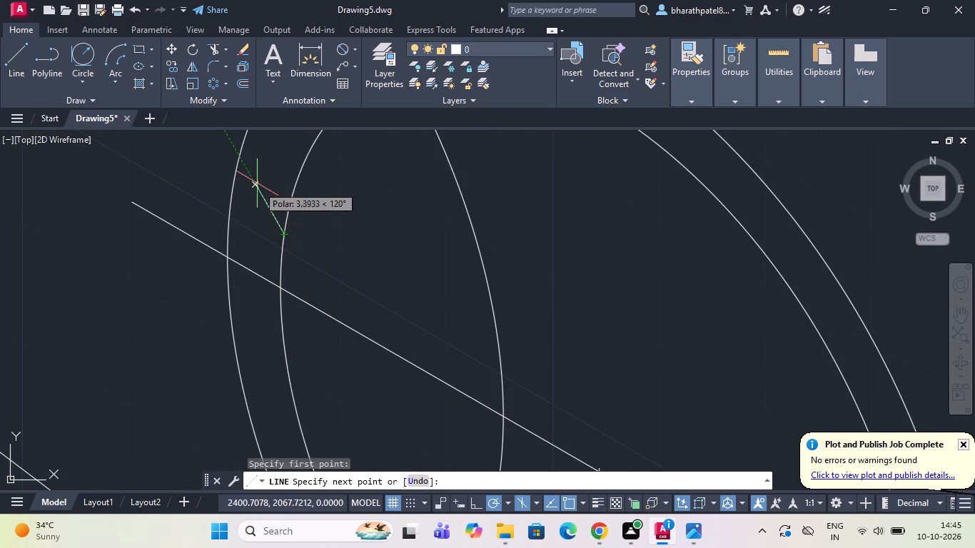
pyautogui.scroll(-5, 257, 187)
pyautogui.scroll(2, 223, 155)
pyautogui.scroll(-2, 222, 169)
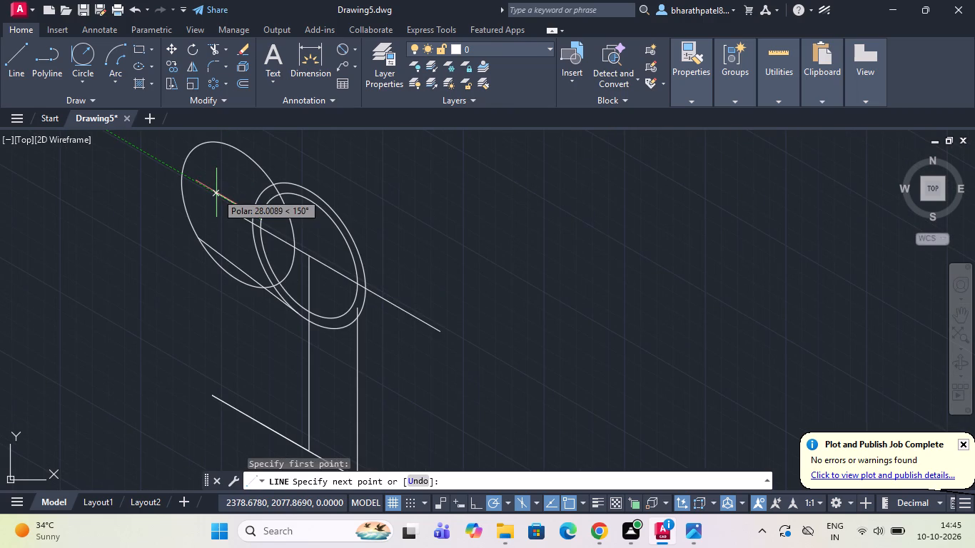
pyautogui.press('2')
pyautogui.press('8')
pyautogui.press('Return')
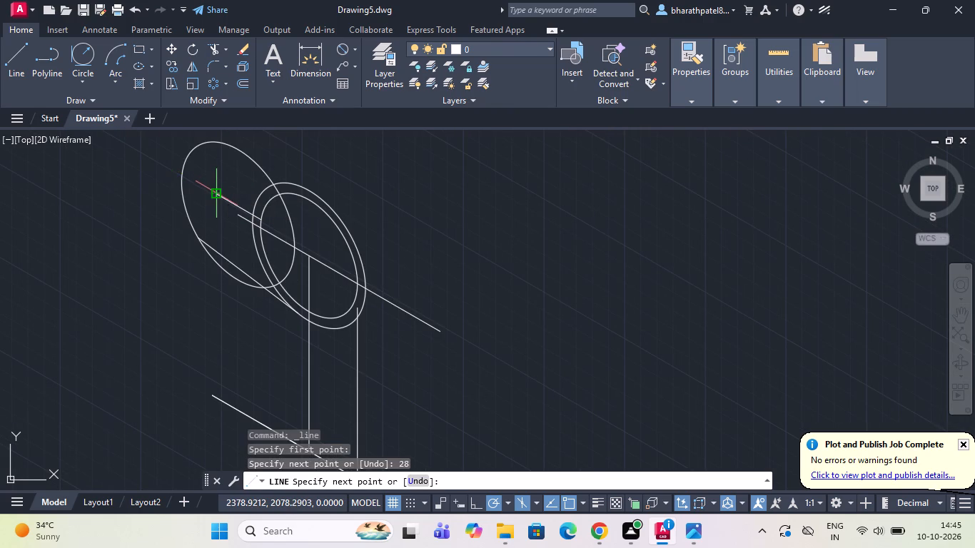
# Continue from the free end of the 28-unit line with a 42-unit line straight up at 90°.
pyautogui.scroll(-3, 261, 168)
pyautogui.scroll(3, 256, 159)
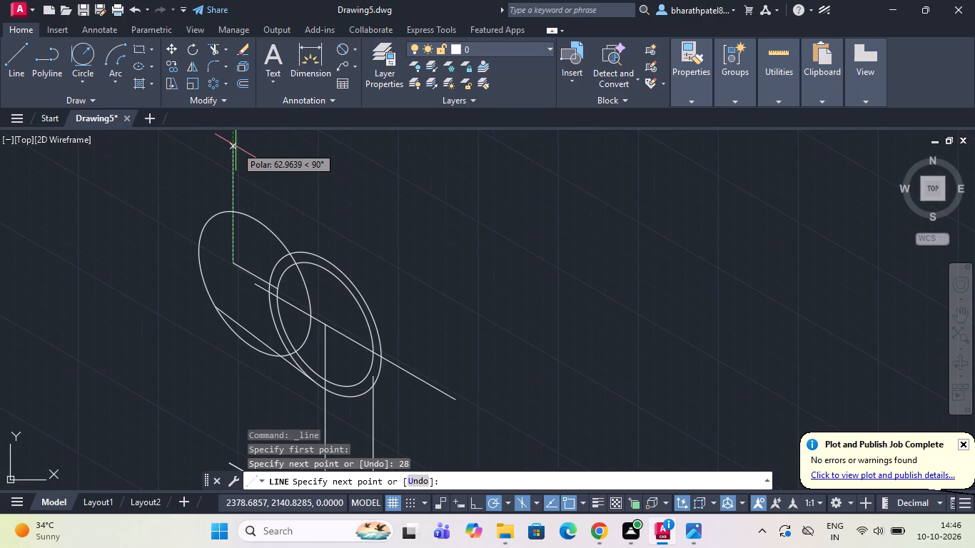
pyautogui.write('42')
pyautogui.press('Return')
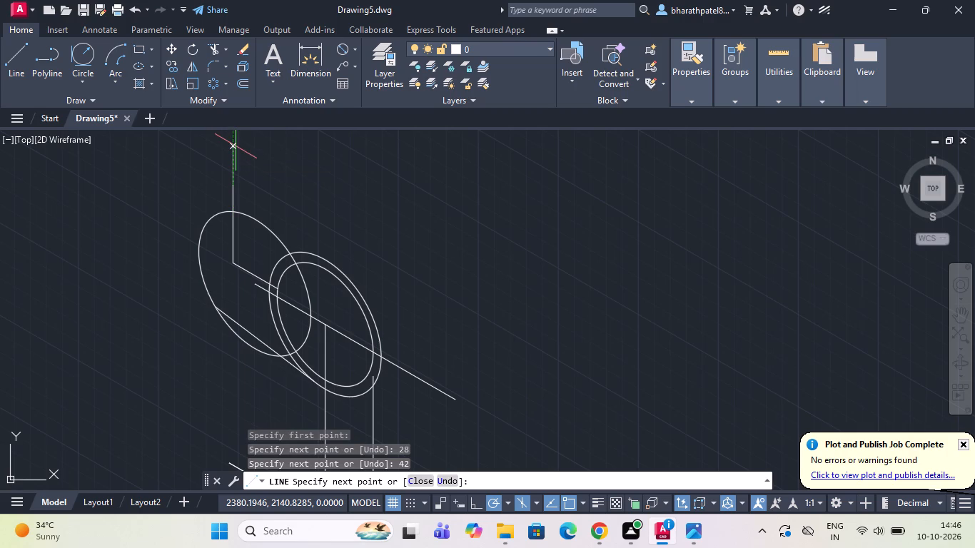
pyautogui.press('Escape')
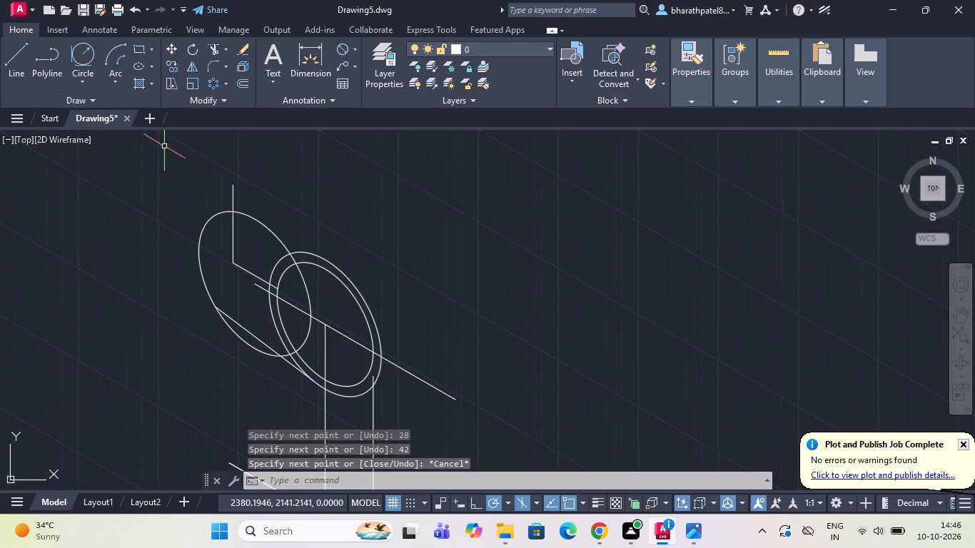
pyautogui.scroll(3, 269, 253)
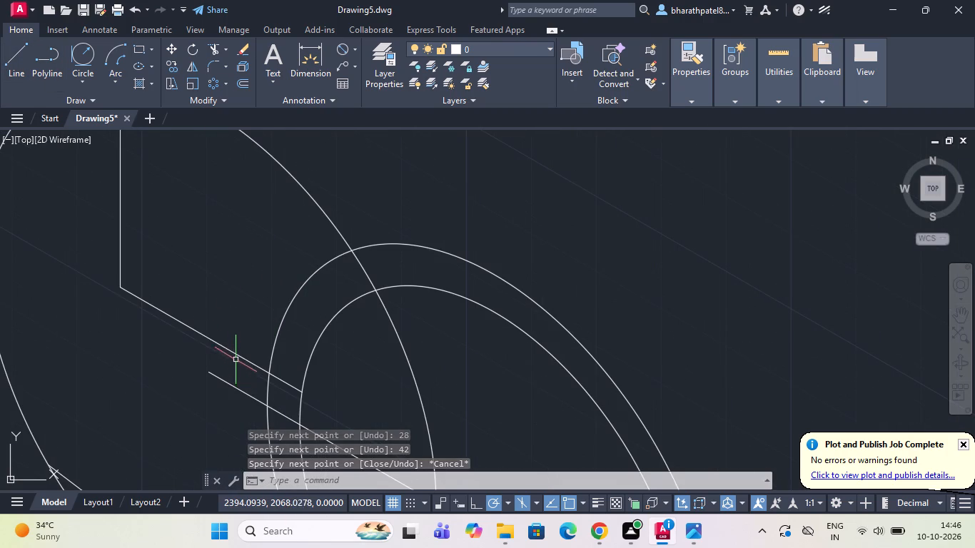
# Erase the 28-unit line at the inner isocircle's left edge and the 42-unit vertical line joined to it.
pyautogui.click(236, 354)
pyautogui.click(116, 260)
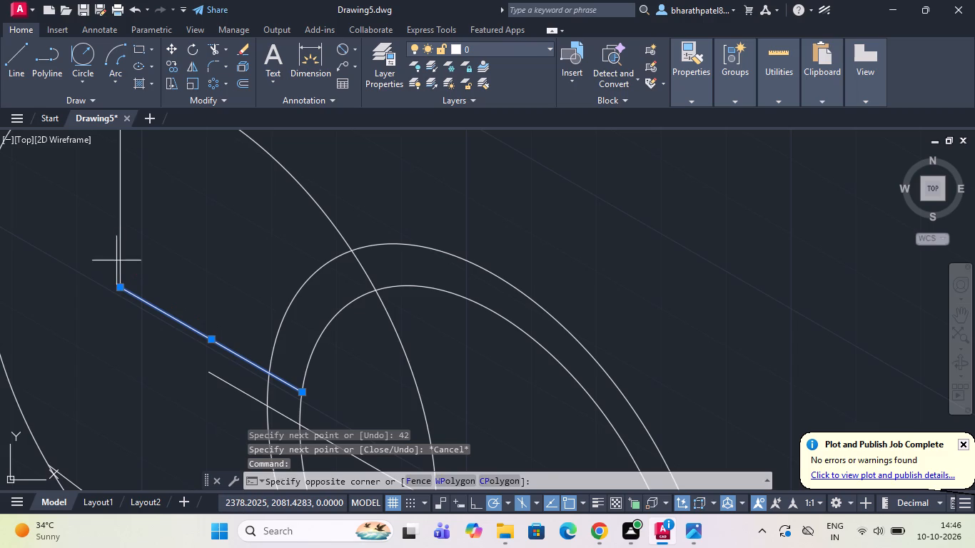
pyautogui.click(118, 262)
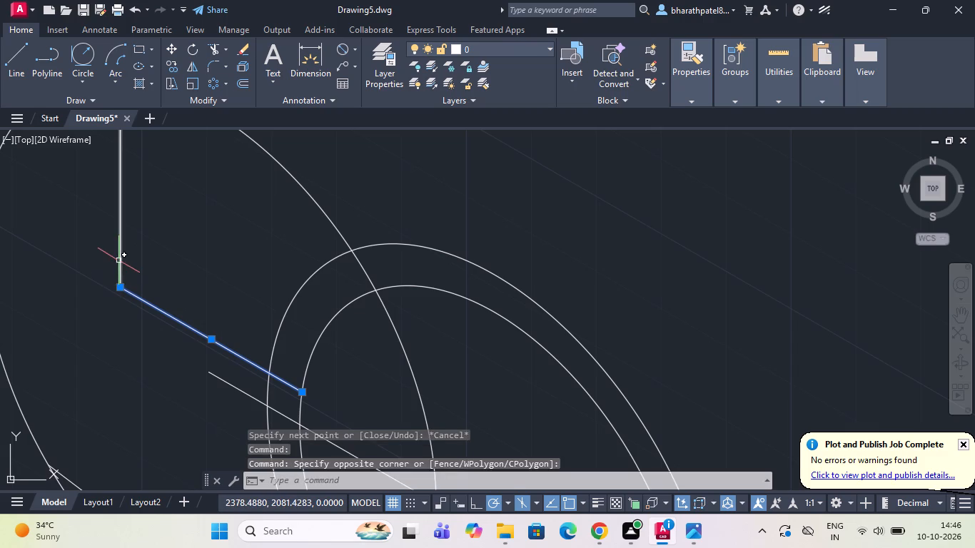
pyautogui.click(118, 260)
pyautogui.press('Delete')
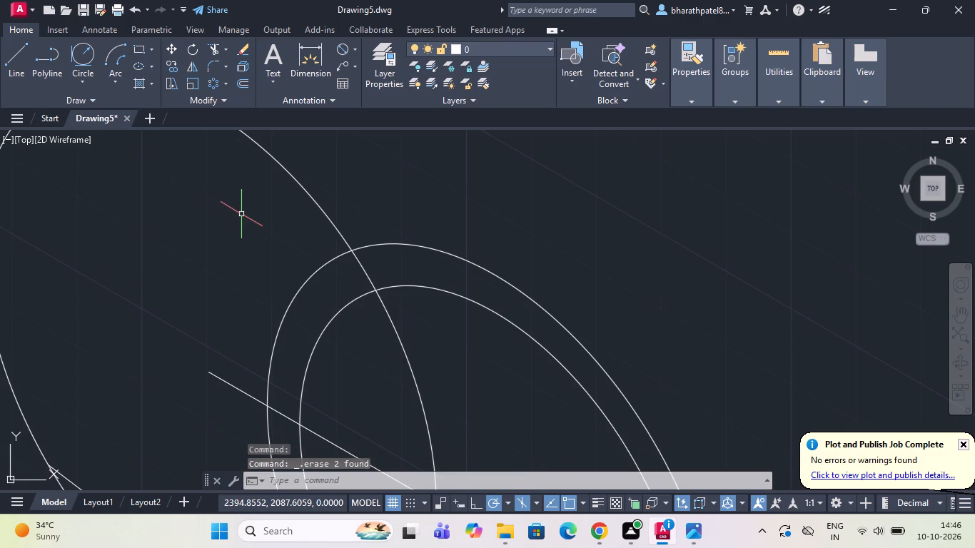
# Draw a 28-unit line at 150° from the left edge of the front outer isocircle.
pyautogui.click(13, 46)
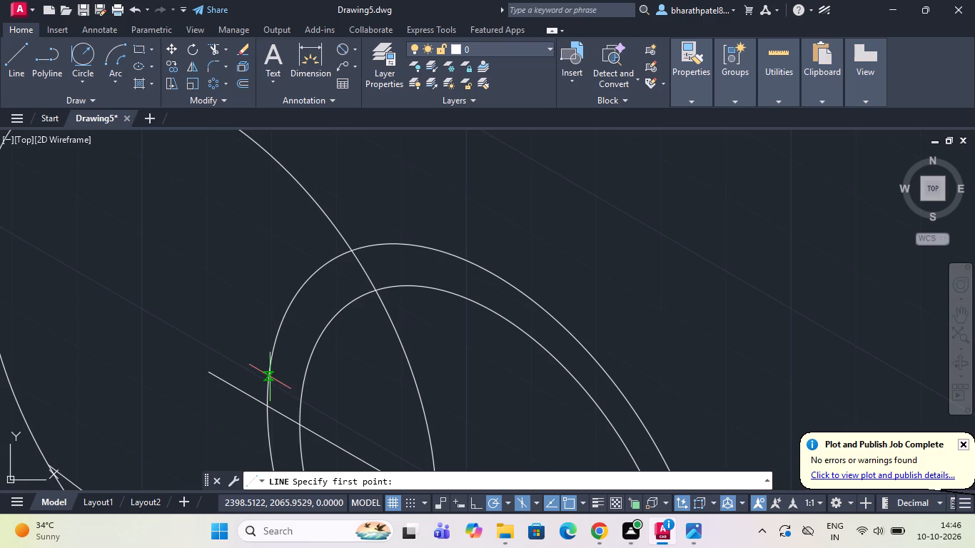
pyautogui.moveTo(270, 377); pyautogui.dragTo(263, 376)
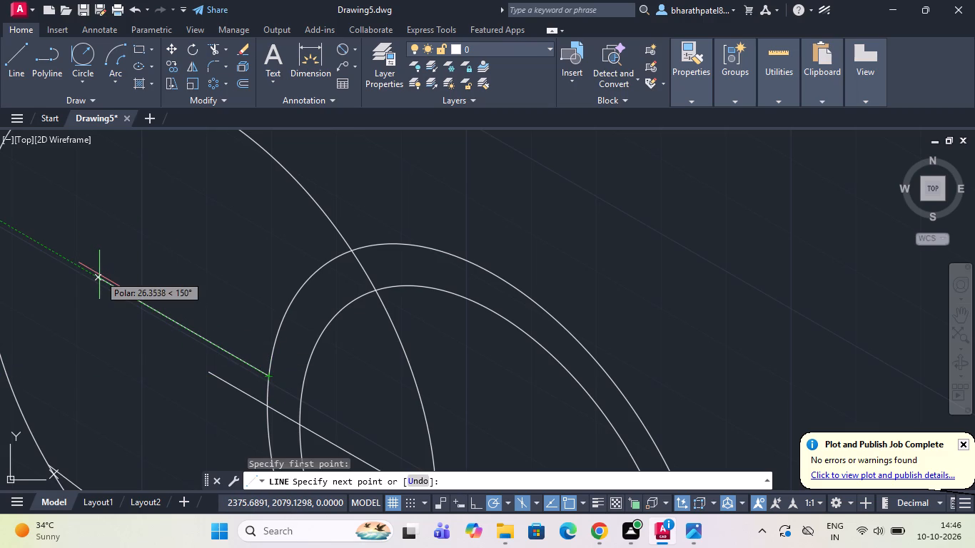
pyautogui.write('28')
pyautogui.press('Return')
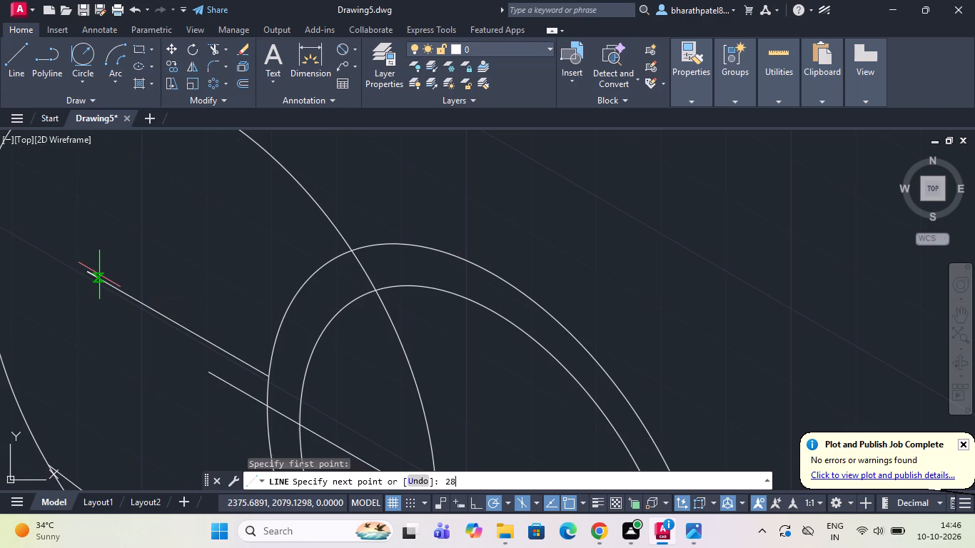
pyautogui.scroll(-4, 182, 231)
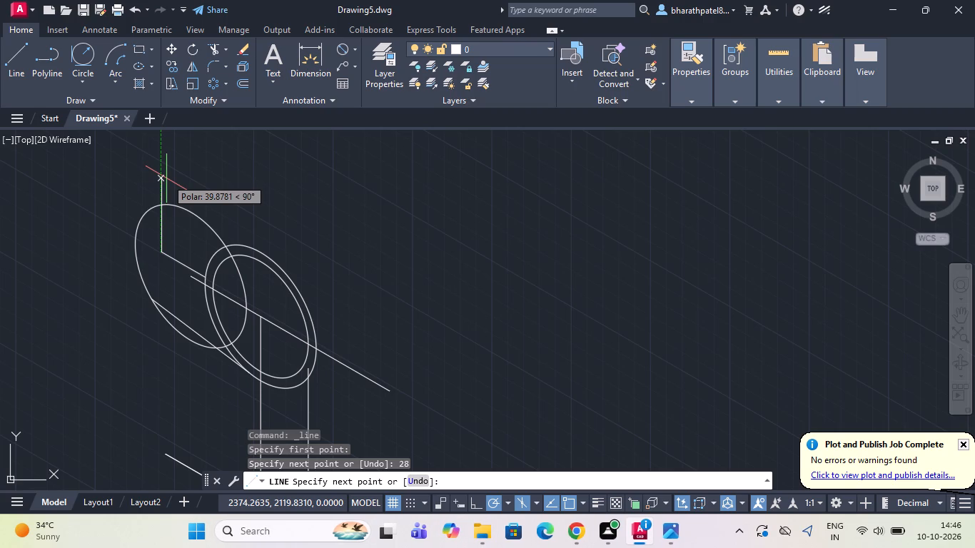
pyautogui.press('Escape')
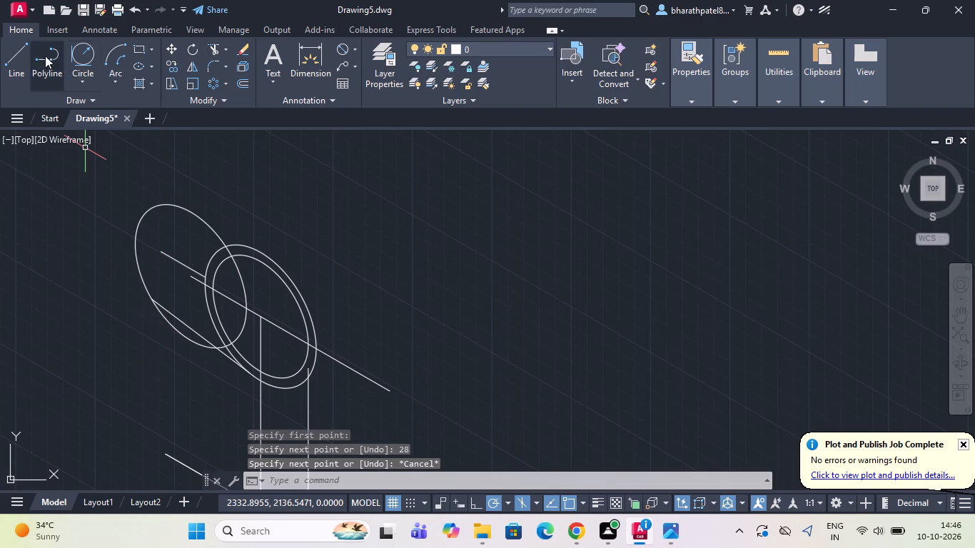
# Draw a line at 150° from the upper-left end of the centre axis line, ending beyond the rear isocircle.
pyautogui.click(19, 54)
pyautogui.moveTo(193, 278); pyautogui.dragTo(153, 252)
pyautogui.click(76, 204)
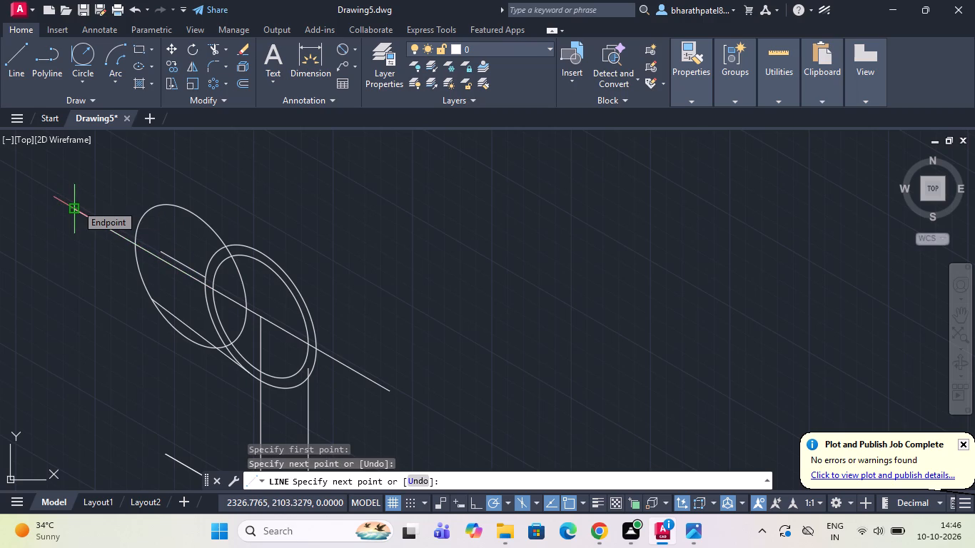
pyautogui.press('Escape')
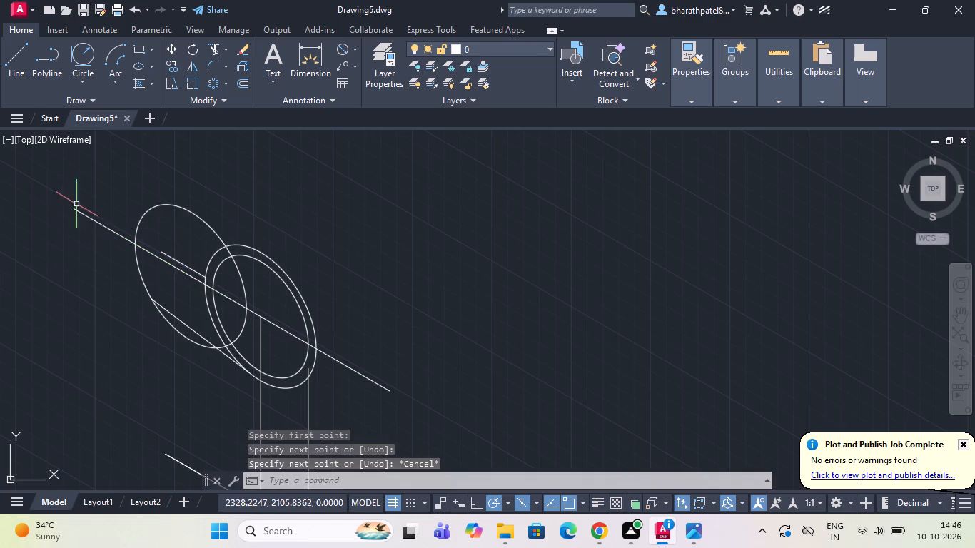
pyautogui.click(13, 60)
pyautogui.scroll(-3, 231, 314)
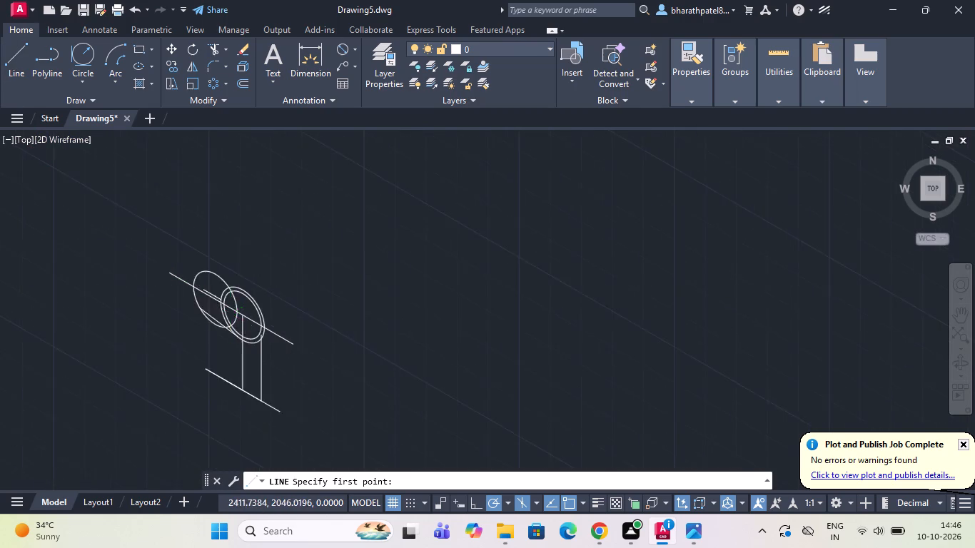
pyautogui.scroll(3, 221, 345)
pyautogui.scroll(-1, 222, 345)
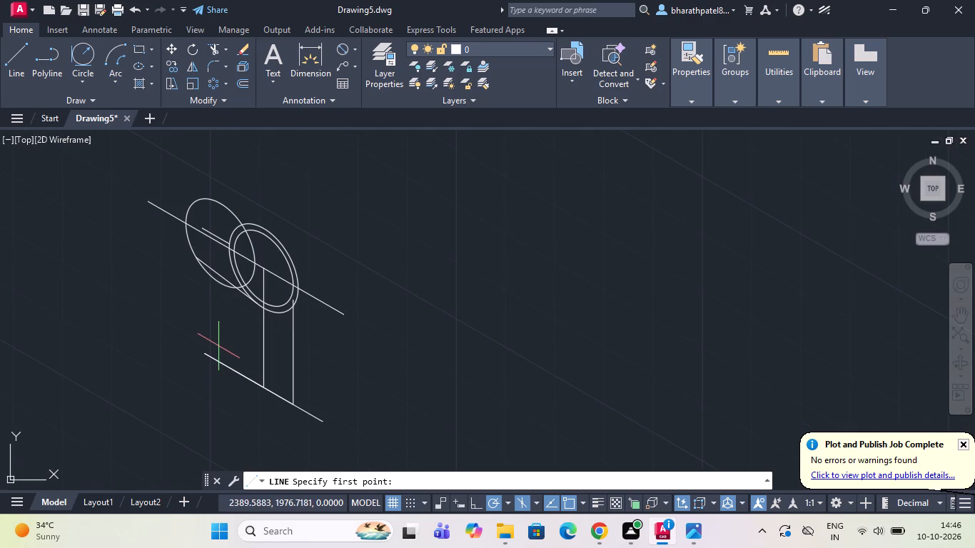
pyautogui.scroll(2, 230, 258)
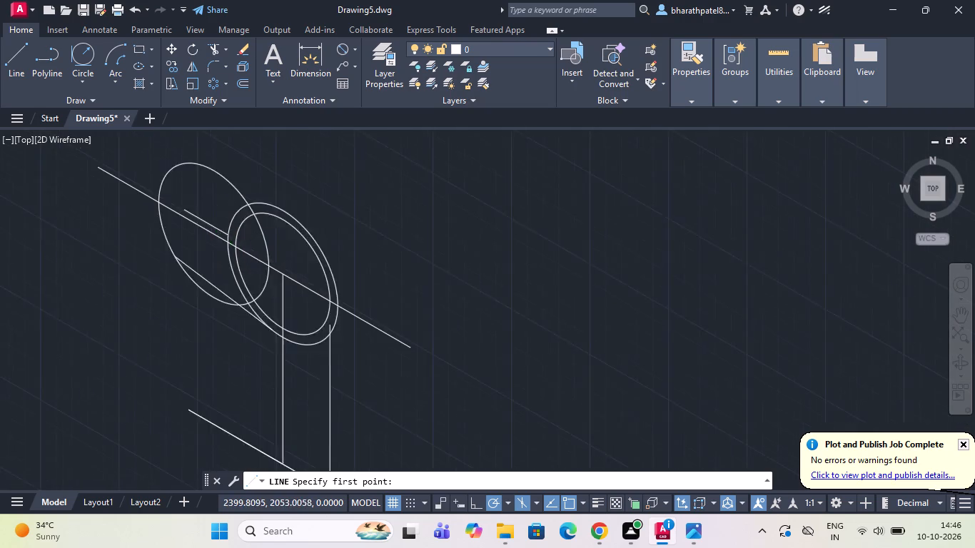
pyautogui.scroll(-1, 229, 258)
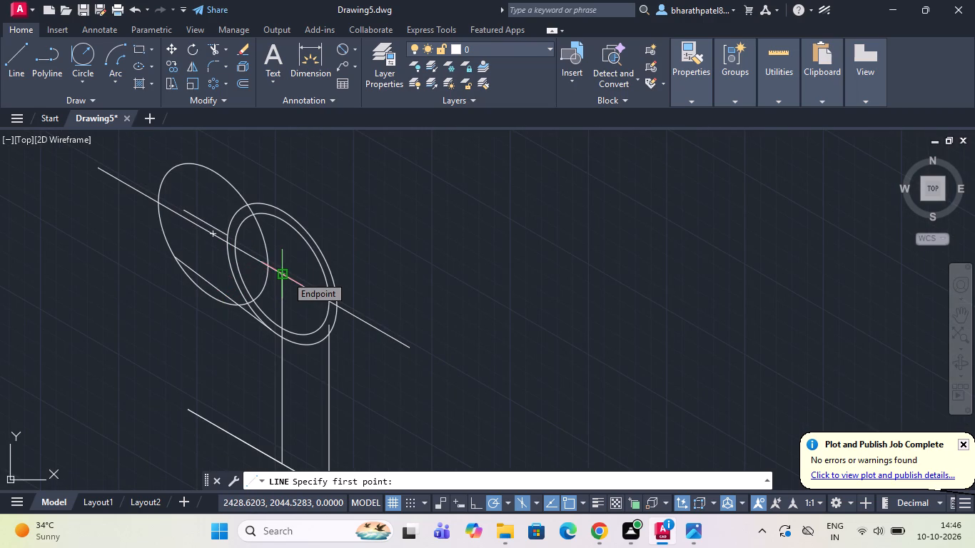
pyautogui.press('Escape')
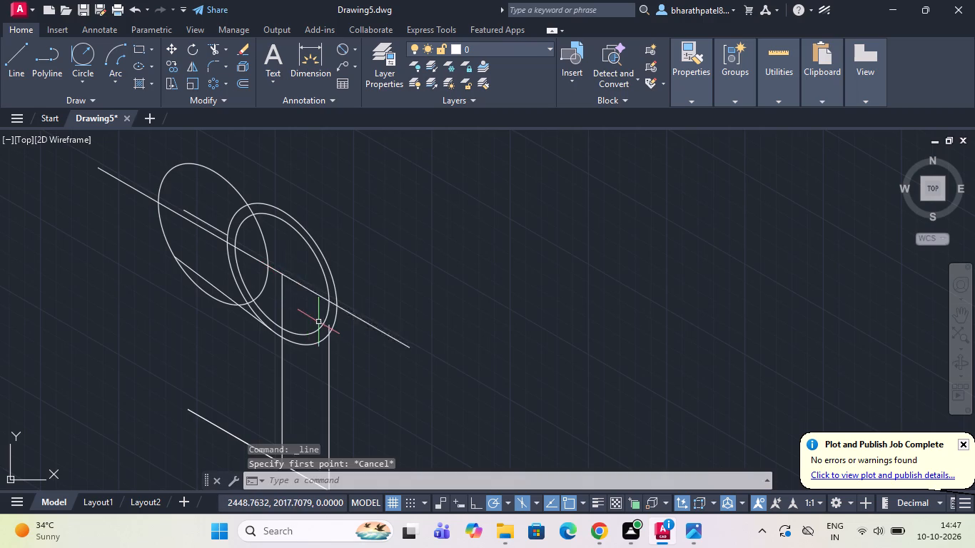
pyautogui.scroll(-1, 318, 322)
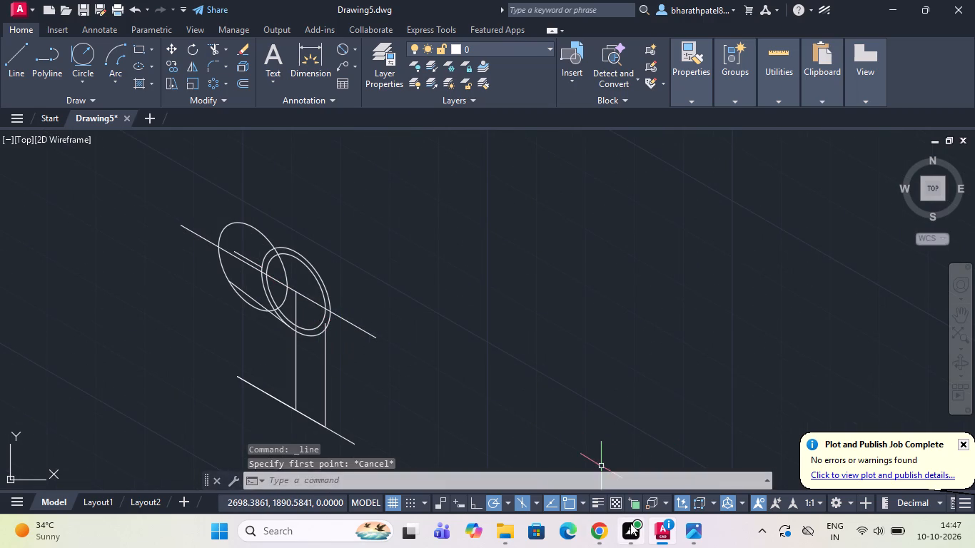
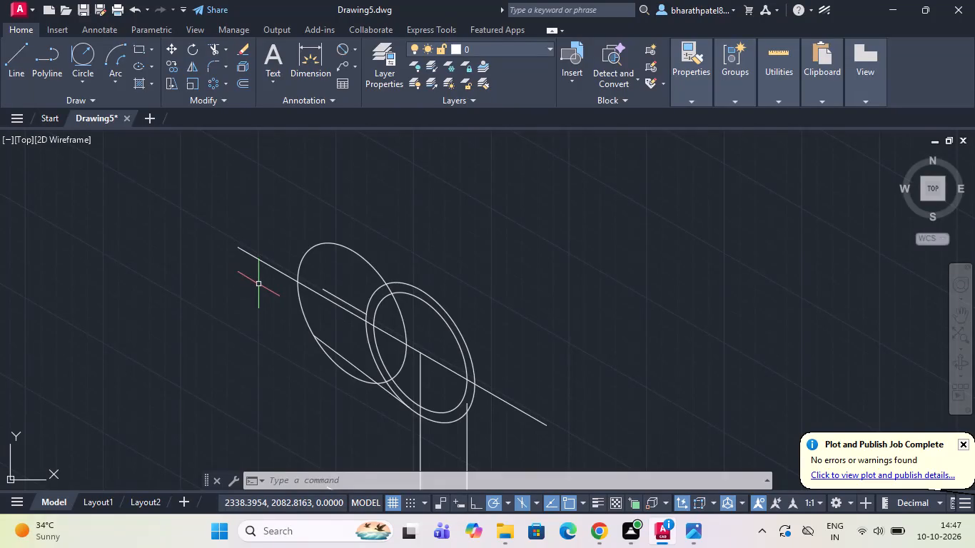
# Examine the isocircles, the centre axis line, the vertical support lines and the base line of the part.
pyautogui.scroll(-2, 236, 285)
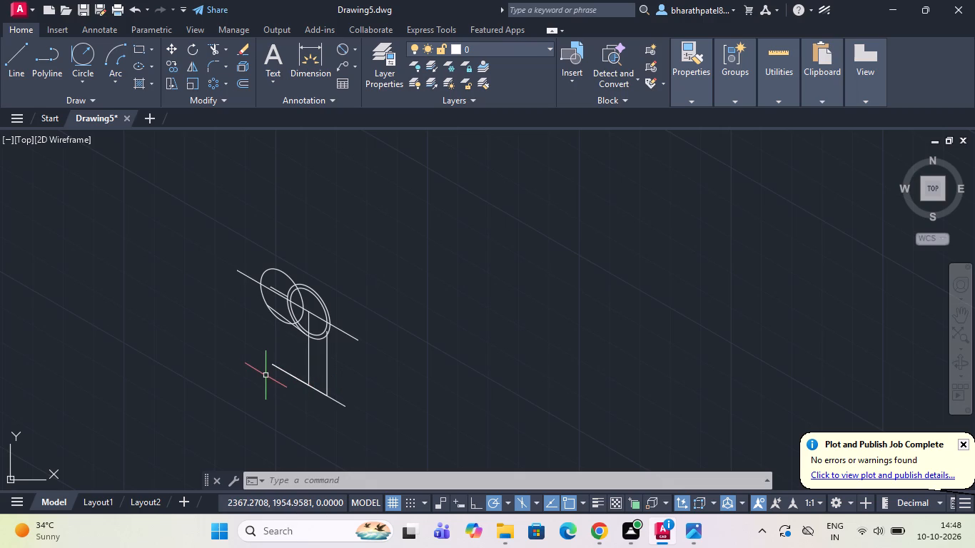
pyautogui.scroll(-2, 267, 386)
pyautogui.scroll(1, 269, 395)
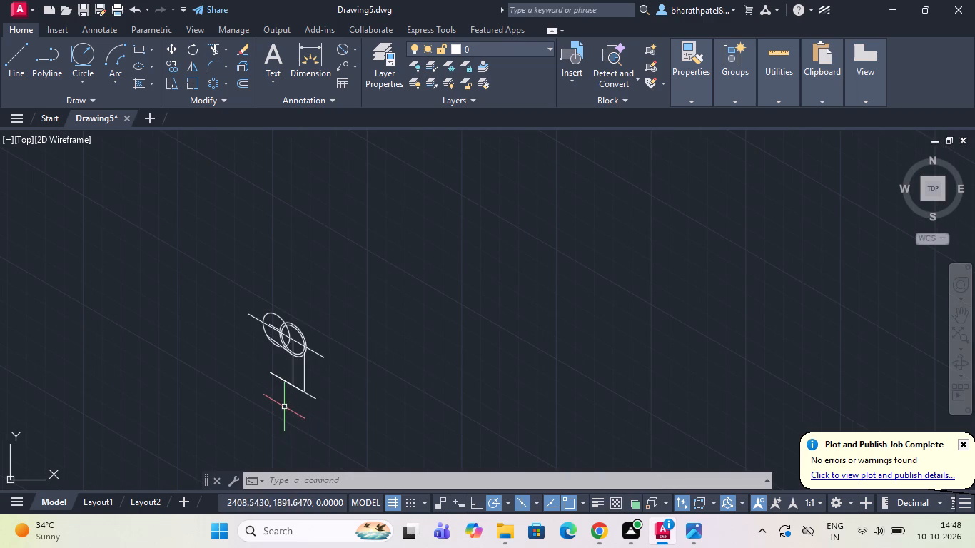
pyautogui.scroll(-1, 284, 403)
pyautogui.scroll(3, 278, 408)
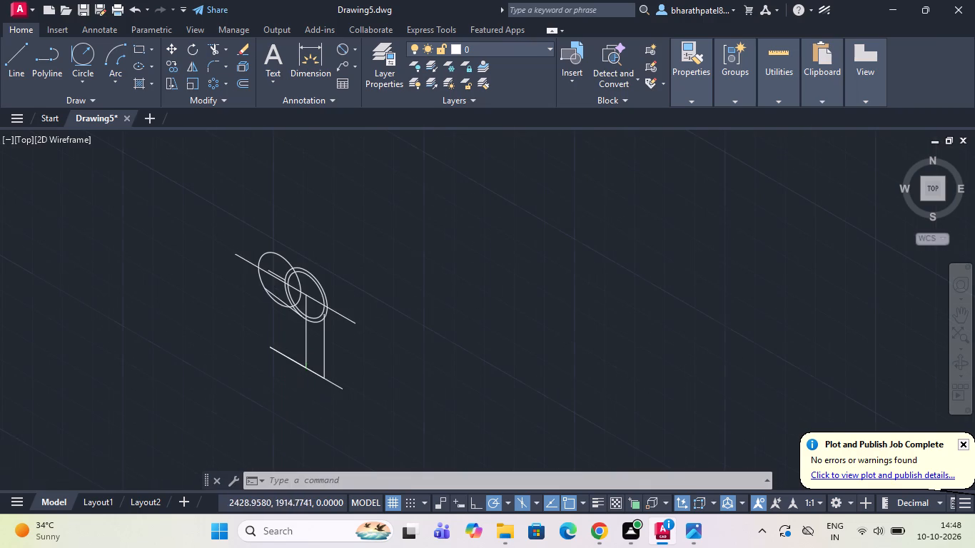
pyautogui.scroll(-1, 302, 387)
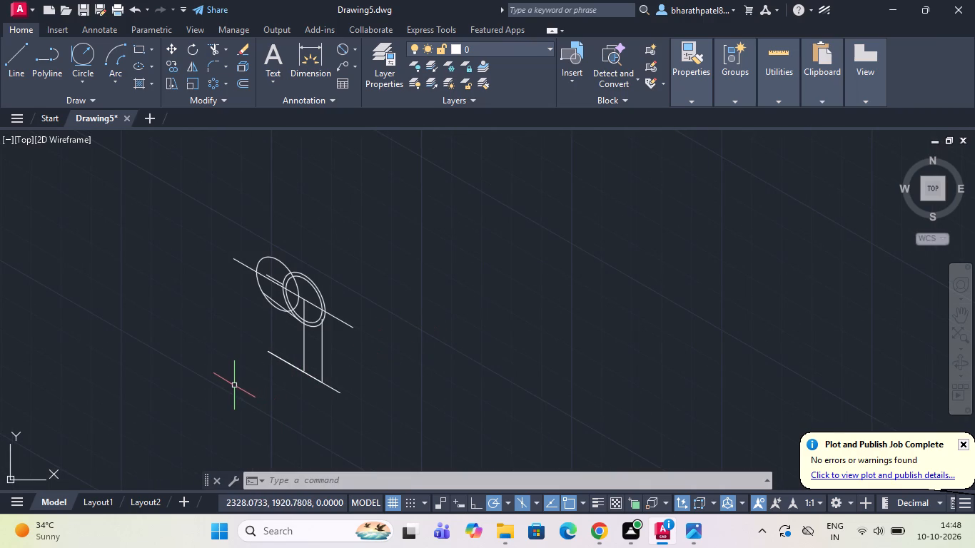
pyautogui.scroll(-1, 220, 364)
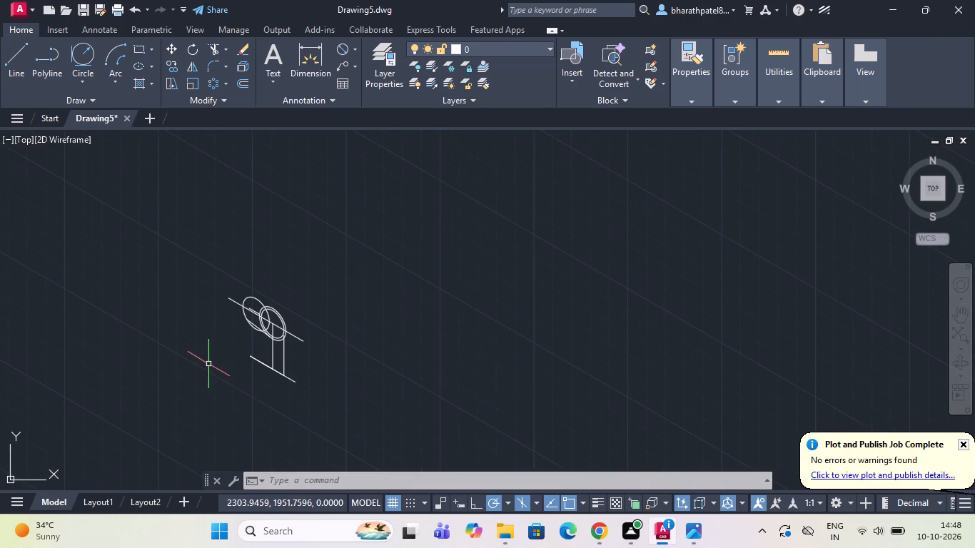
pyautogui.scroll(3, 256, 353)
pyautogui.scroll(-3, 256, 352)
pyautogui.scroll(1, 255, 352)
pyautogui.scroll(-1, 253, 350)
pyautogui.scroll(2, 253, 350)
pyautogui.scroll(-3, 253, 350)
pyautogui.scroll(1, 253, 350)
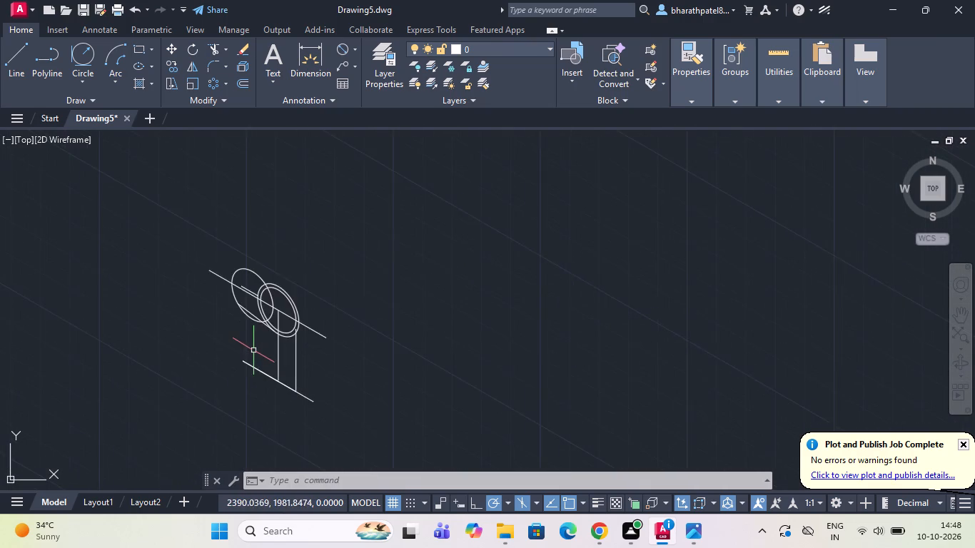
pyautogui.scroll(2, 253, 350)
pyautogui.scroll(-2, 248, 355)
pyautogui.scroll(3, 248, 355)
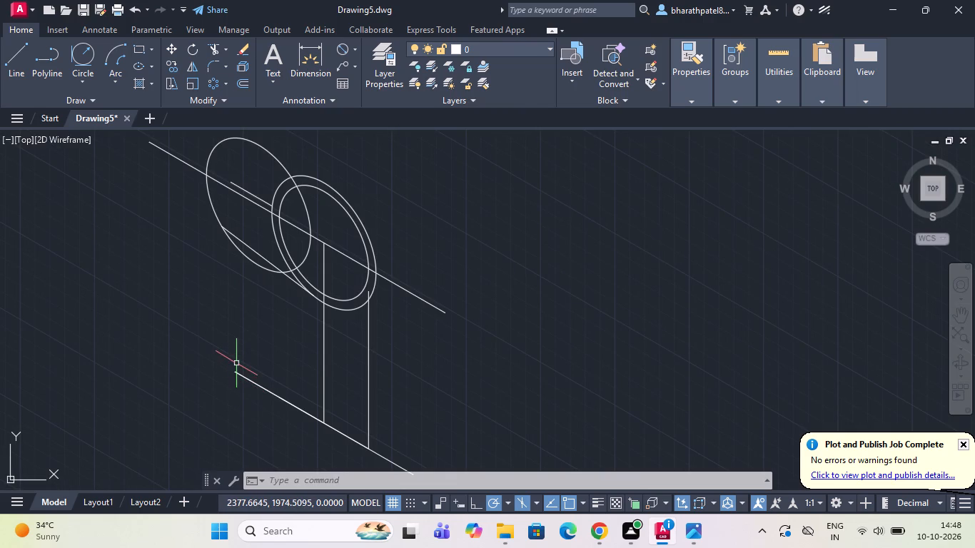
pyautogui.scroll(-2, 238, 390)
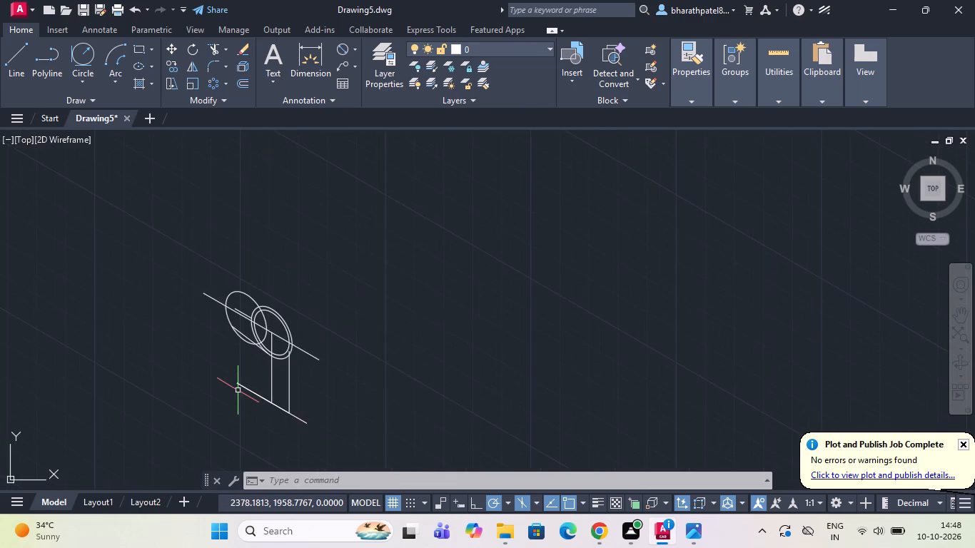
pyautogui.scroll(2, 238, 390)
pyautogui.scroll(2, 305, 229)
pyautogui.scroll(-2, 305, 229)
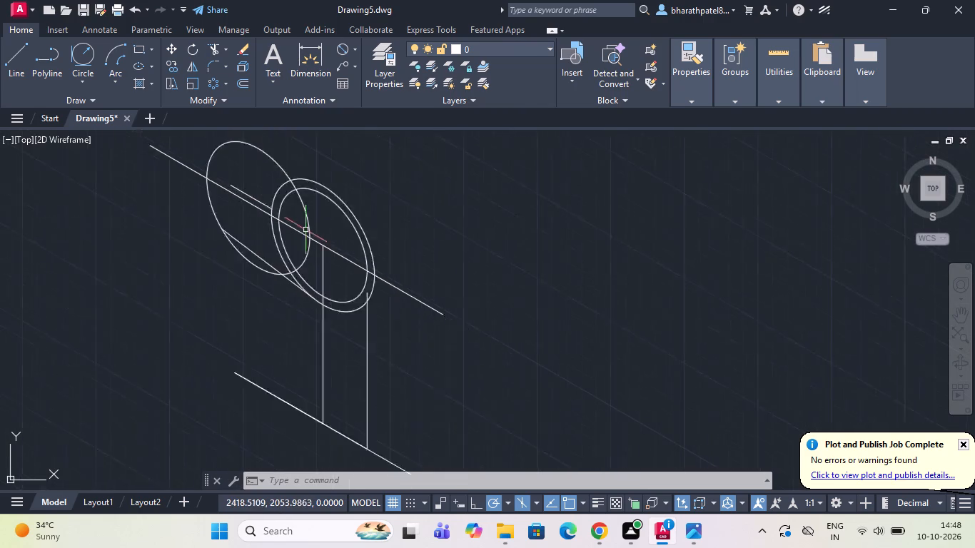
pyautogui.scroll(-1, 305, 233)
pyautogui.scroll(2, 202, 203)
pyautogui.scroll(-3, 202, 201)
pyautogui.scroll(1, 202, 201)
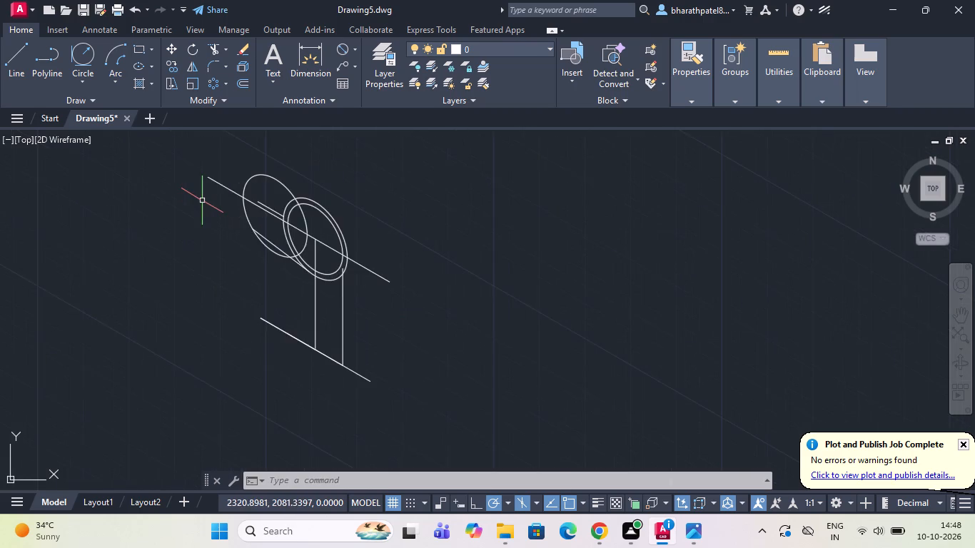
pyautogui.scroll(2, 202, 201)
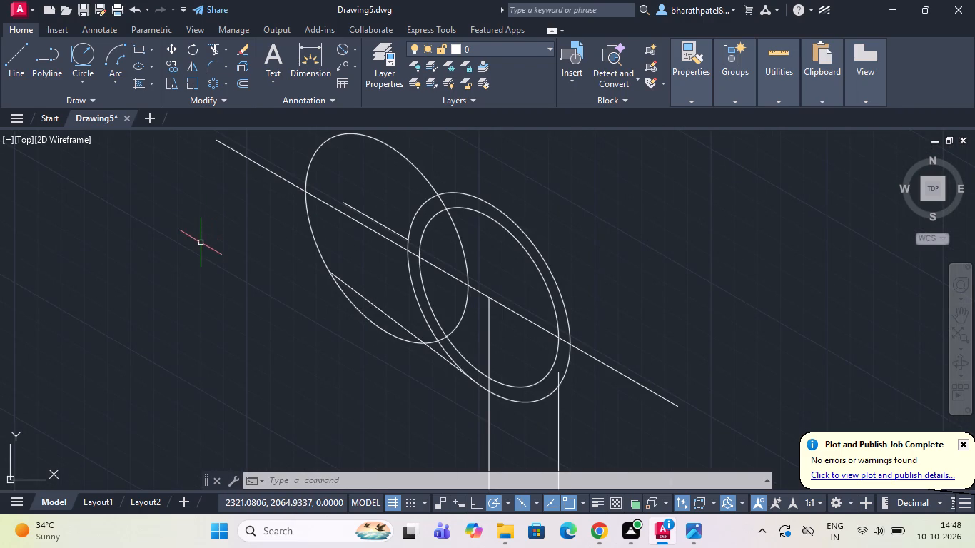
pyautogui.scroll(-1, 200, 245)
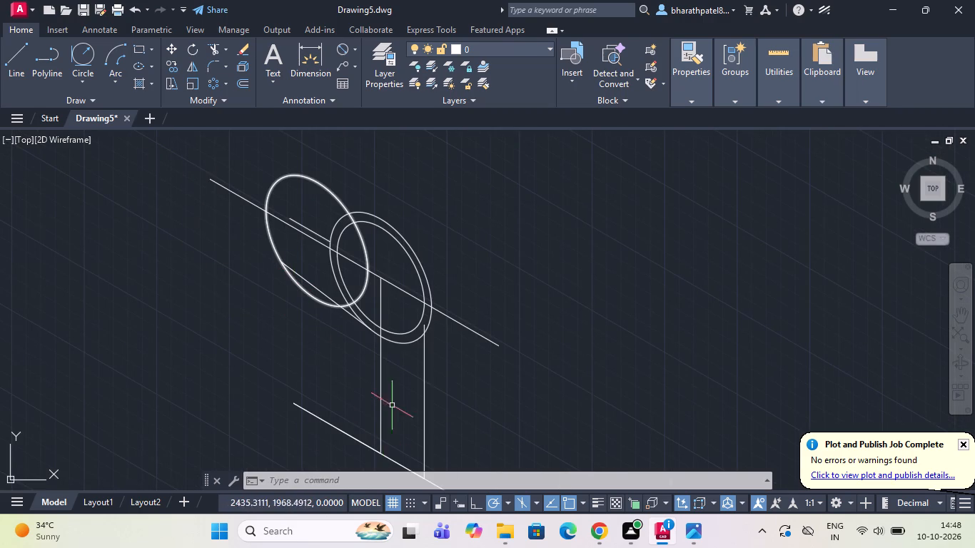
pyautogui.scroll(-1, 393, 310)
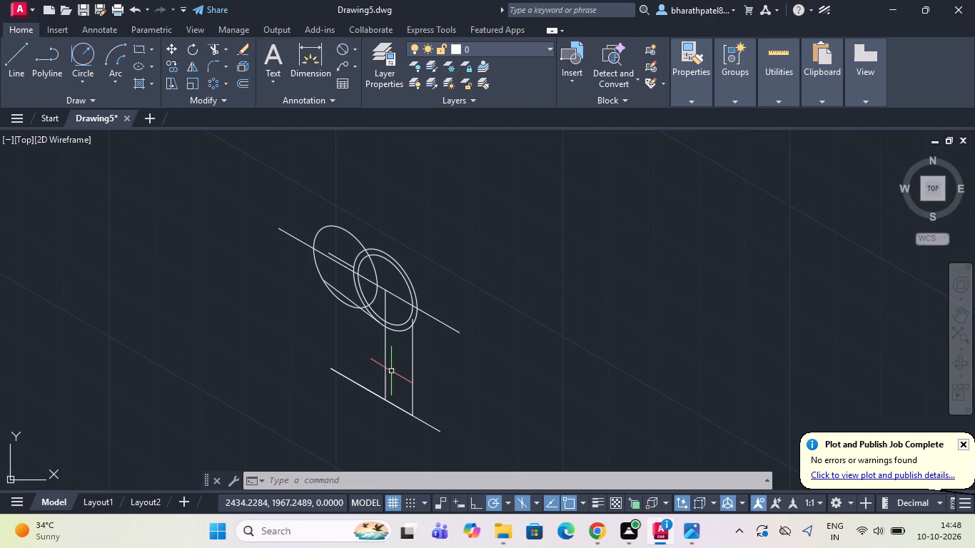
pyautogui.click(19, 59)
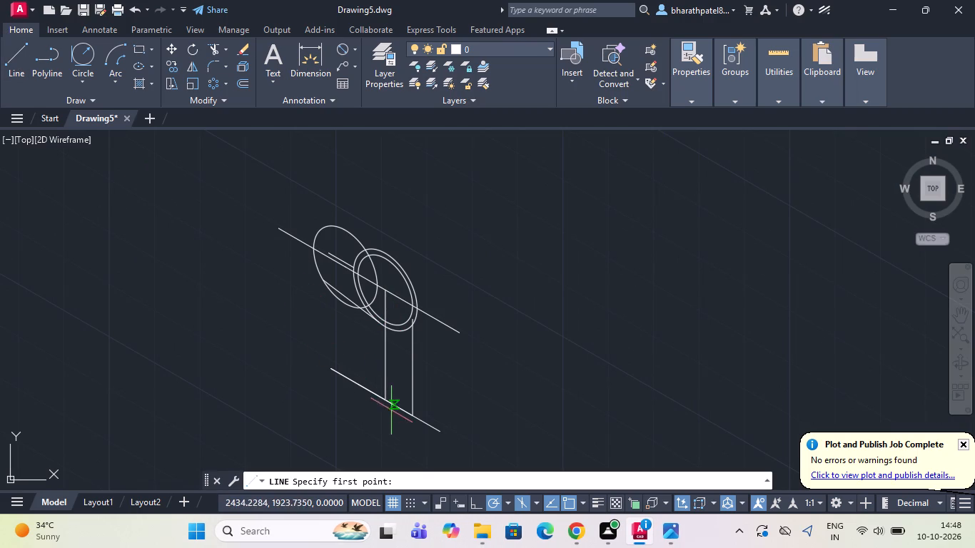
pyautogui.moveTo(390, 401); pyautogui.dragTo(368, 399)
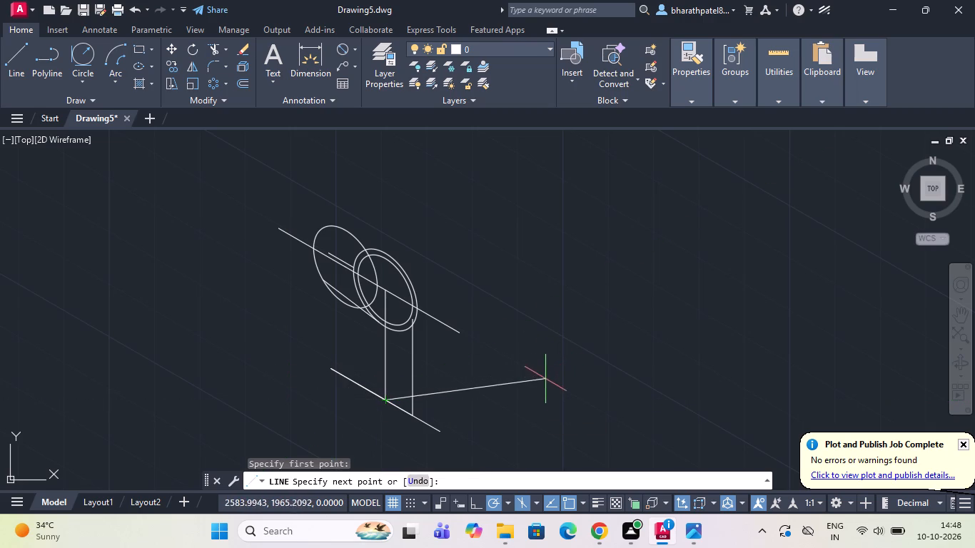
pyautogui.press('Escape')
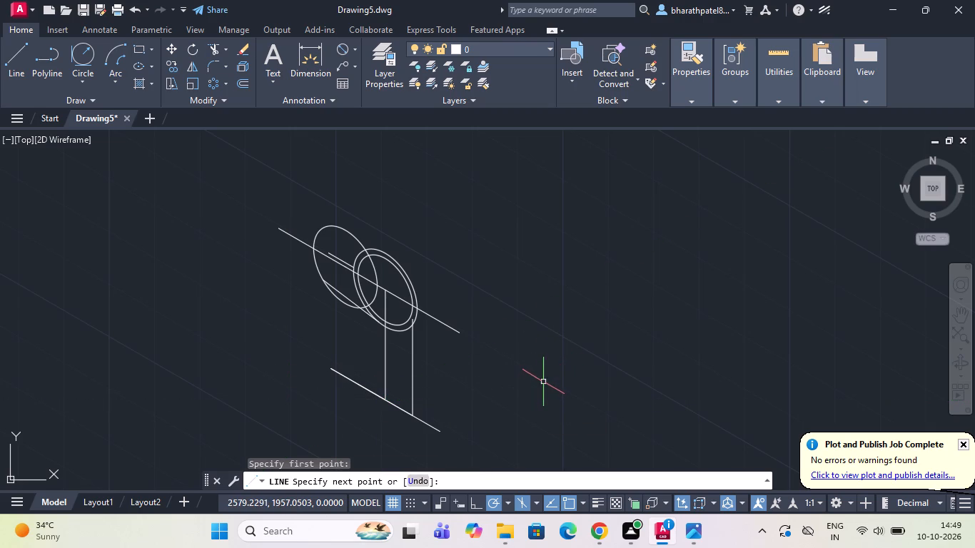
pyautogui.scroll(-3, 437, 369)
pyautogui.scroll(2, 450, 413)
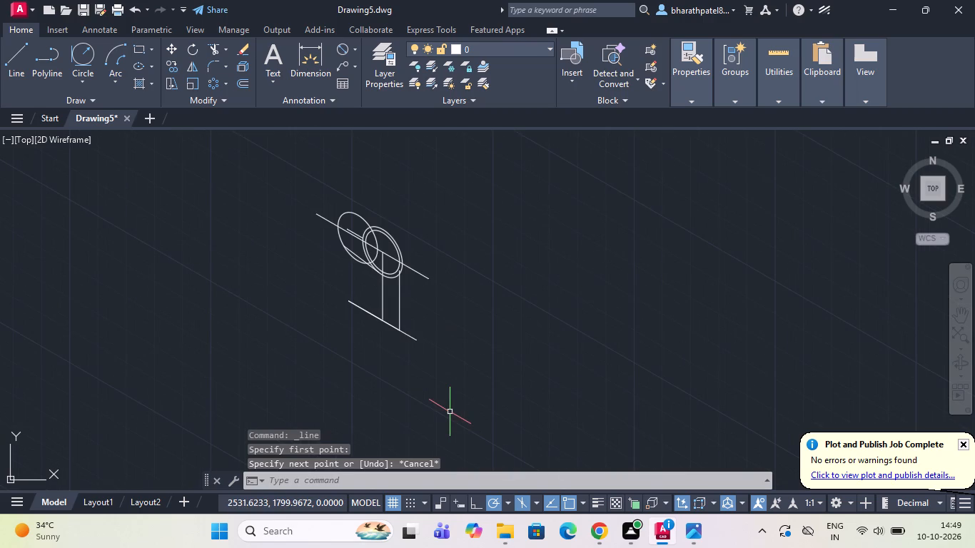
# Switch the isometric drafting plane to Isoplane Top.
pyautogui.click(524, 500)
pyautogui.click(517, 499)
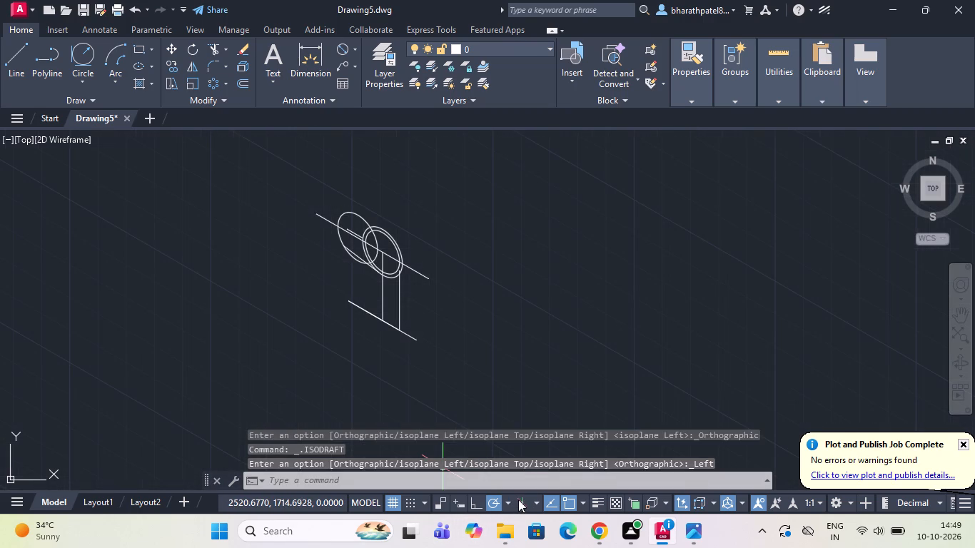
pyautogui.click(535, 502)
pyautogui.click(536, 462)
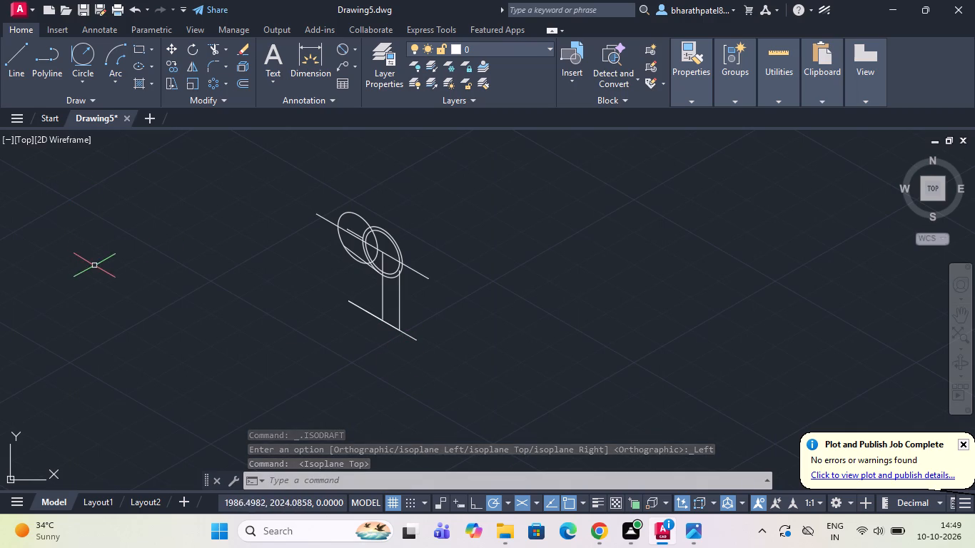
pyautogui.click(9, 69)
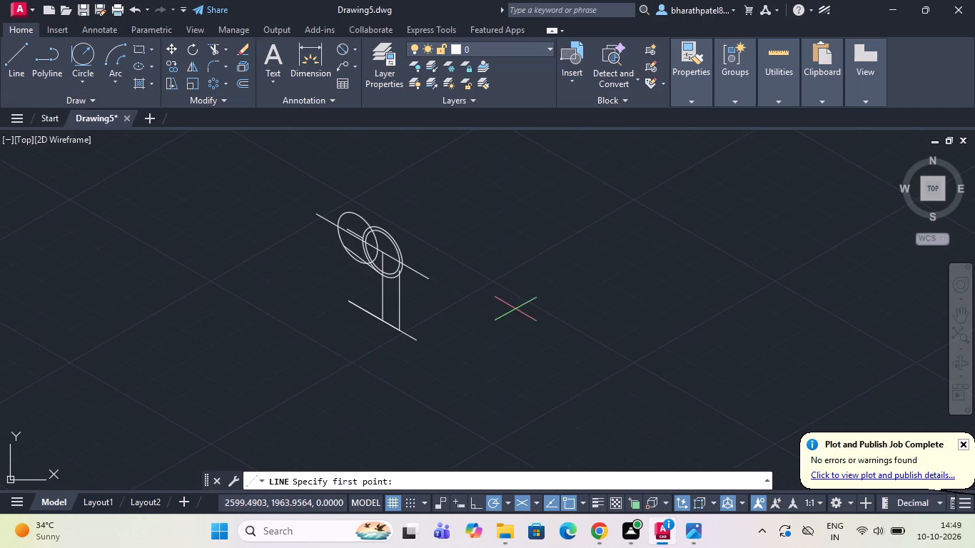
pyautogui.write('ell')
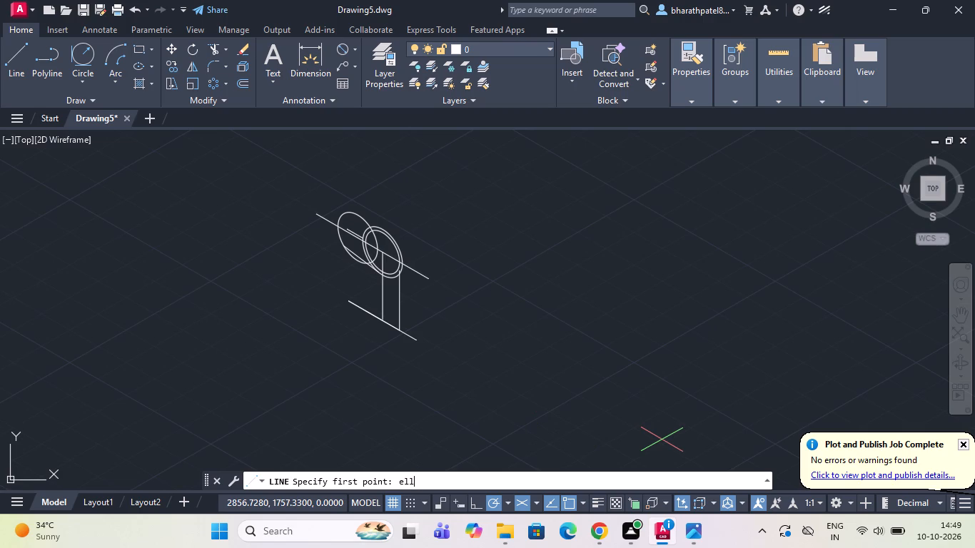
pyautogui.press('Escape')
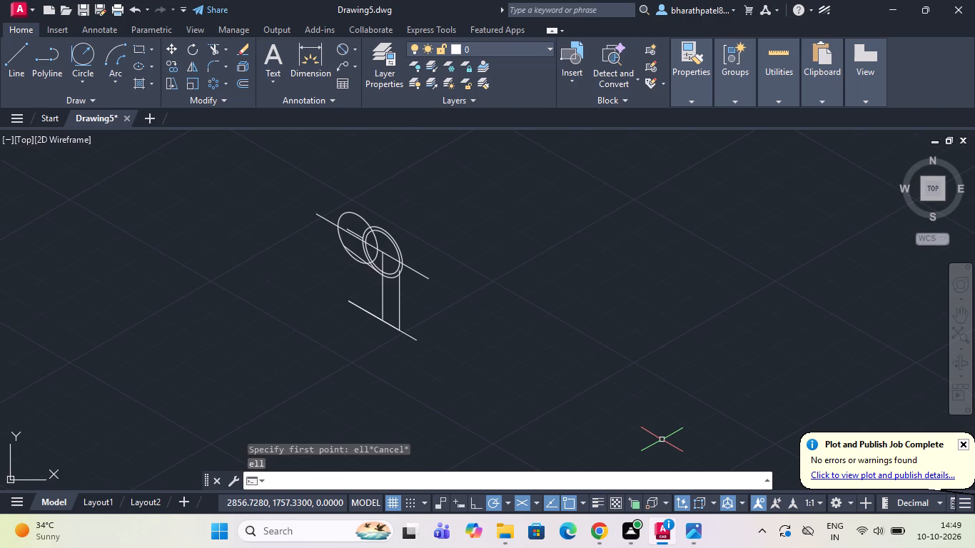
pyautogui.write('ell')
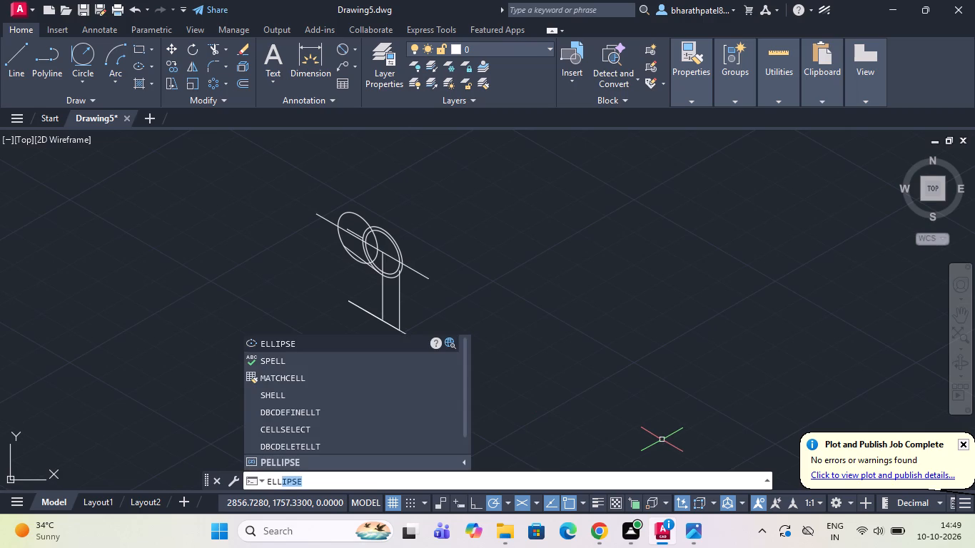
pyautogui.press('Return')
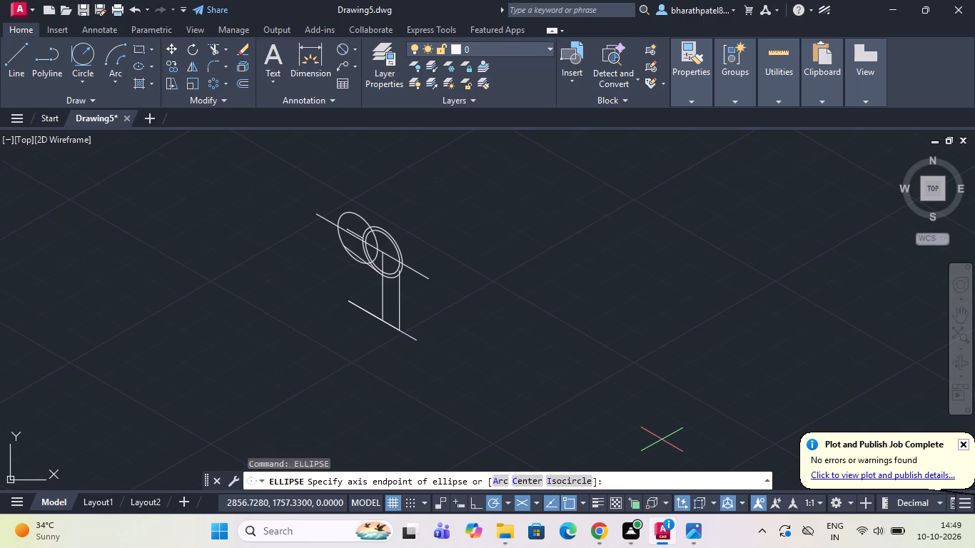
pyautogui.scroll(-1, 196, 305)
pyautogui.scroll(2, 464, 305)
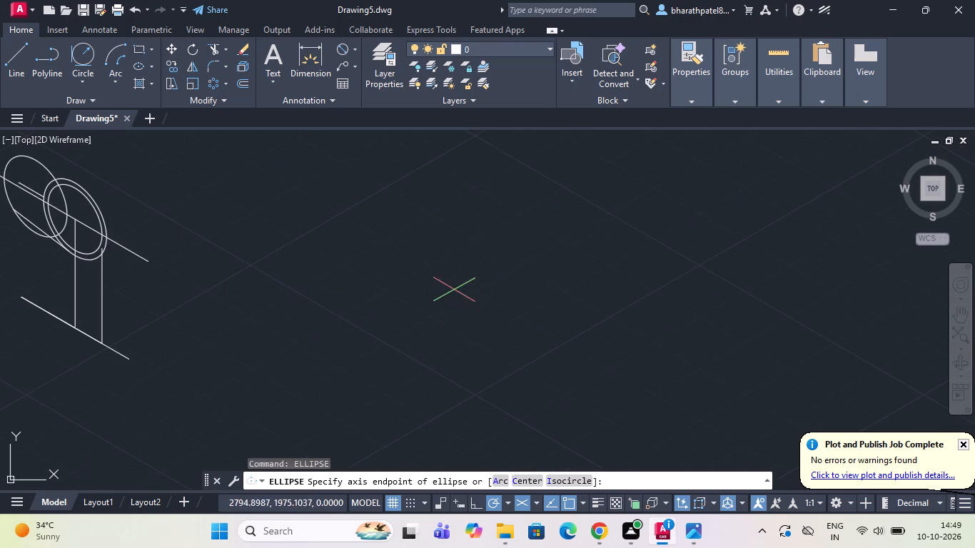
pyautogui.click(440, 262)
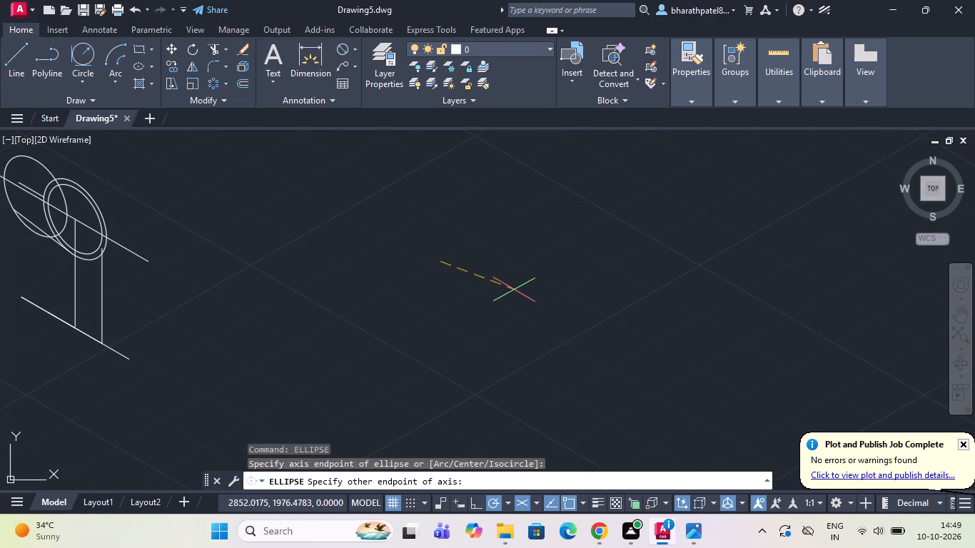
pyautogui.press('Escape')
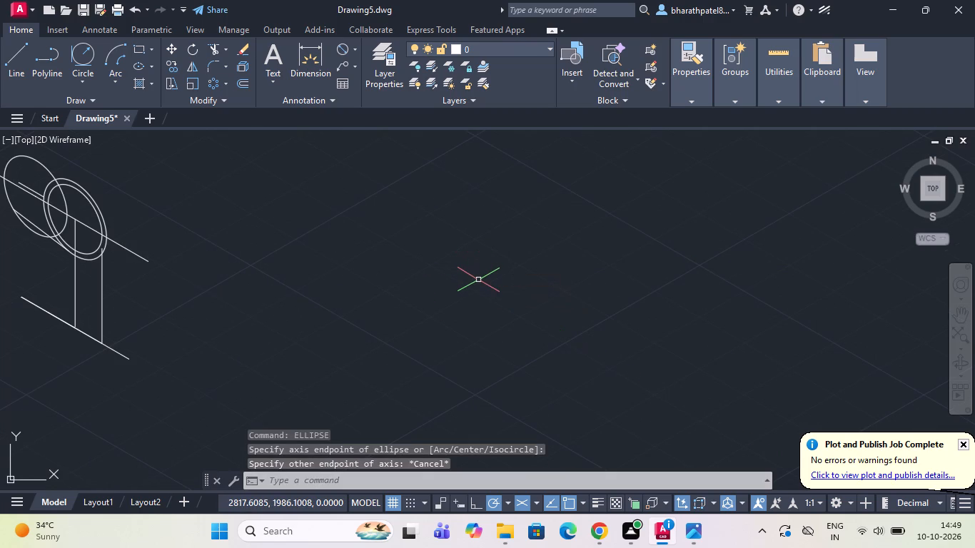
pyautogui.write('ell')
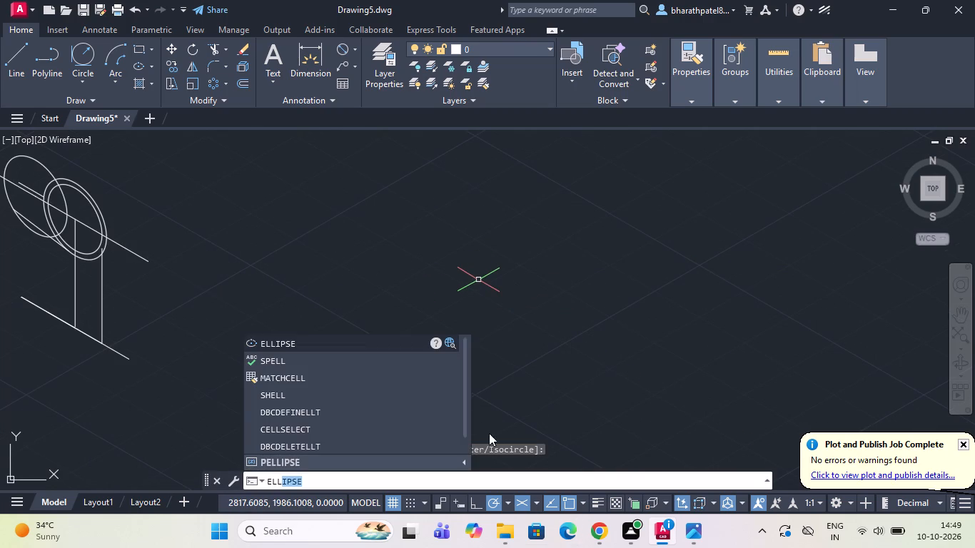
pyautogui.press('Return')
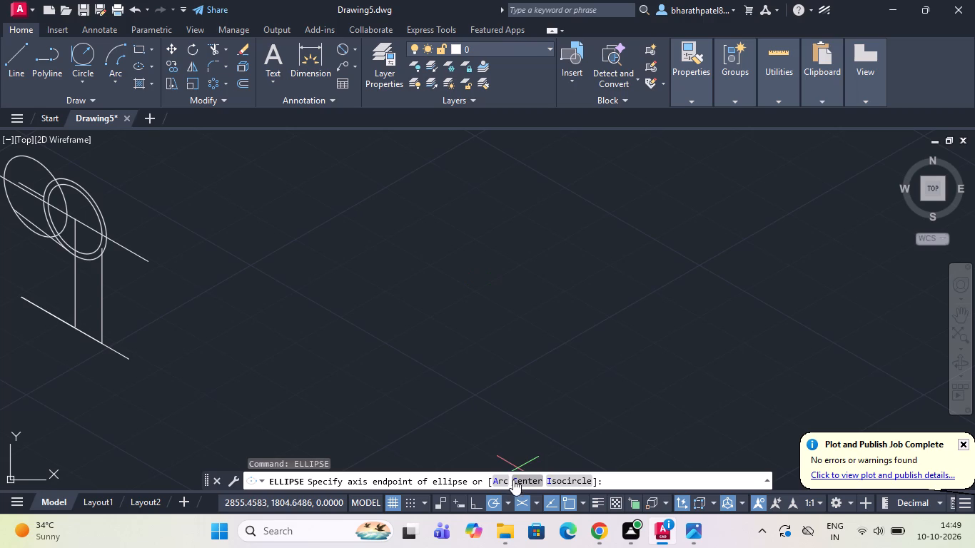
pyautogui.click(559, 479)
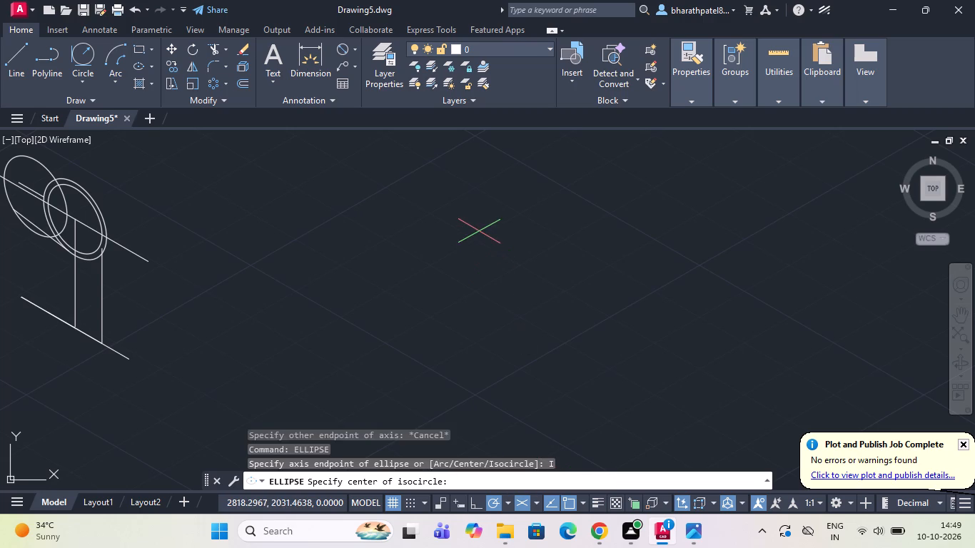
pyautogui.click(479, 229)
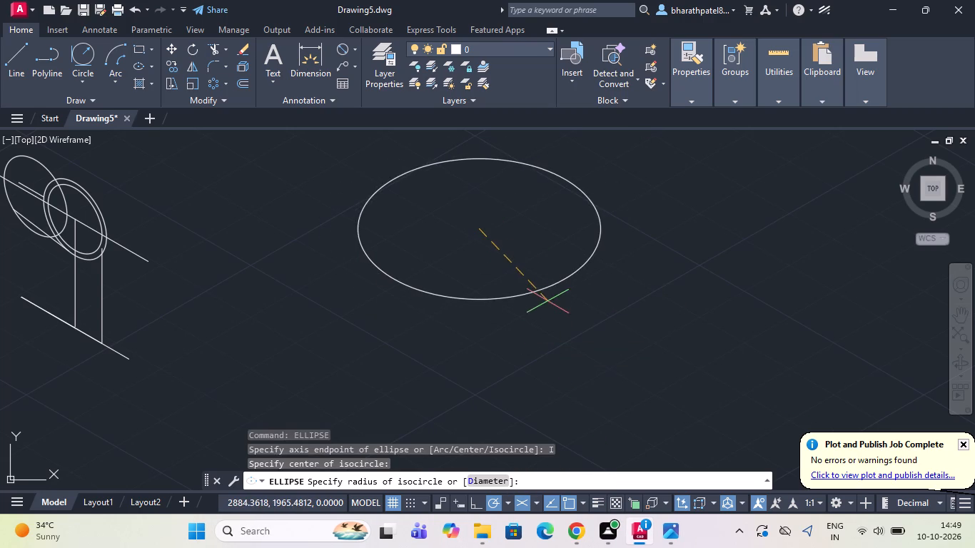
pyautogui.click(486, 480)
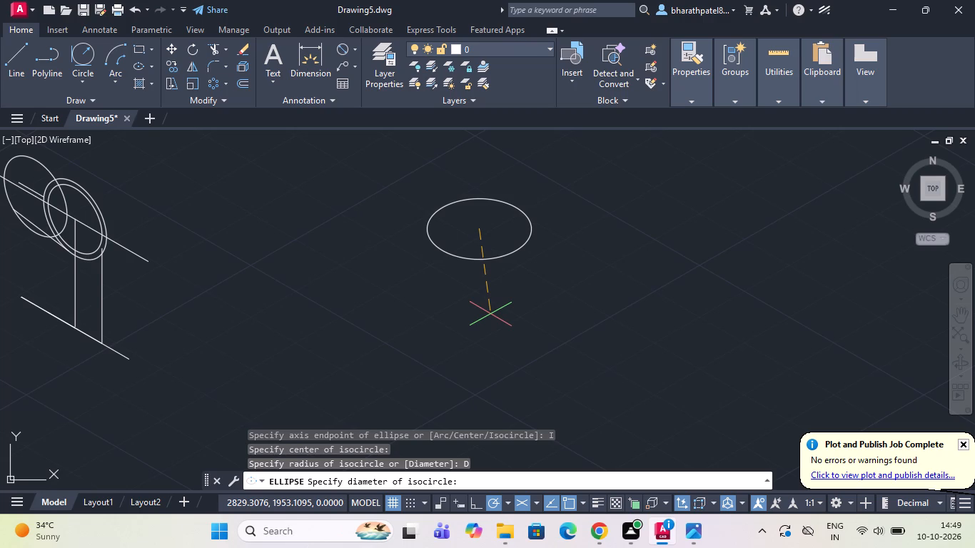
# Switch the isometric drafting plane to Isoplane Right and abandon the unfinished isocircle.
pyautogui.press('F5')
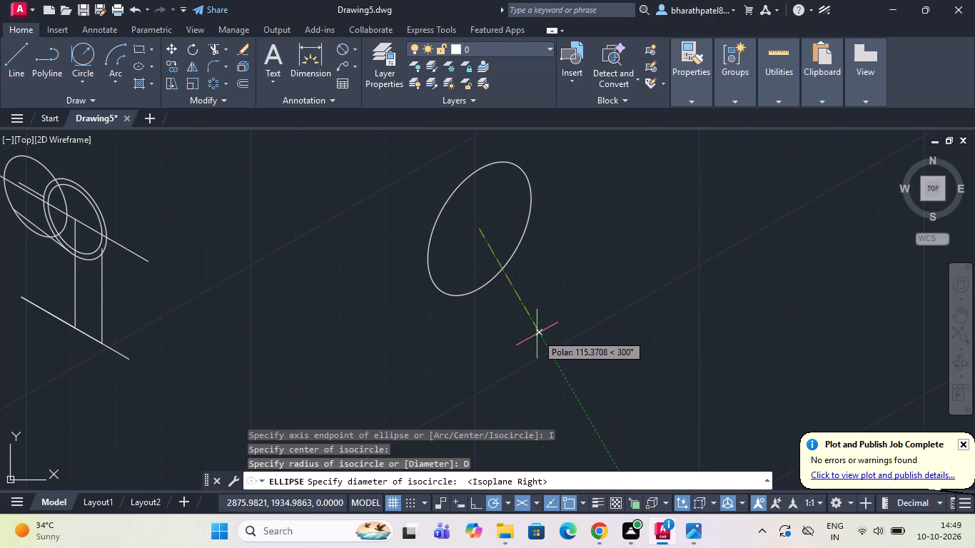
pyautogui.press('Escape')
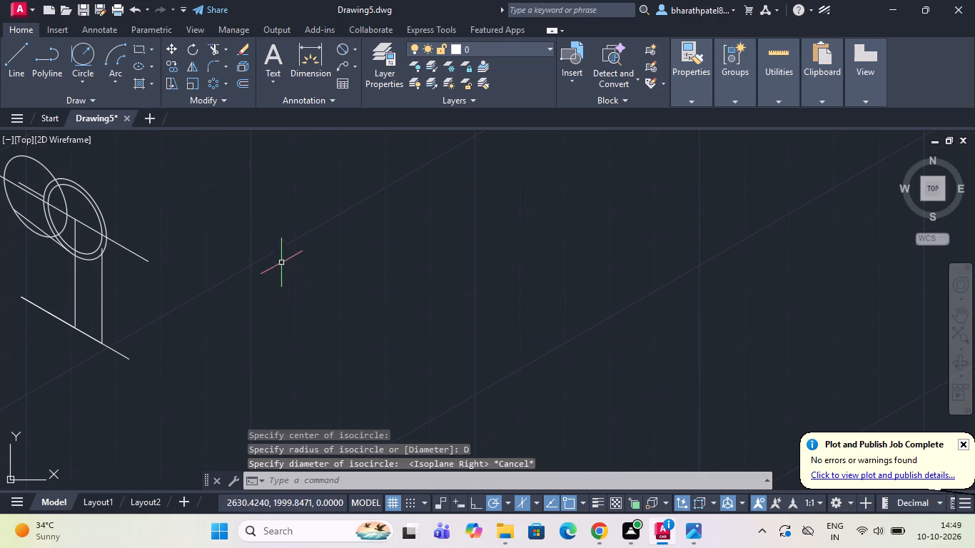
pyautogui.scroll(-2, 273, 262)
pyautogui.scroll(3, 140, 218)
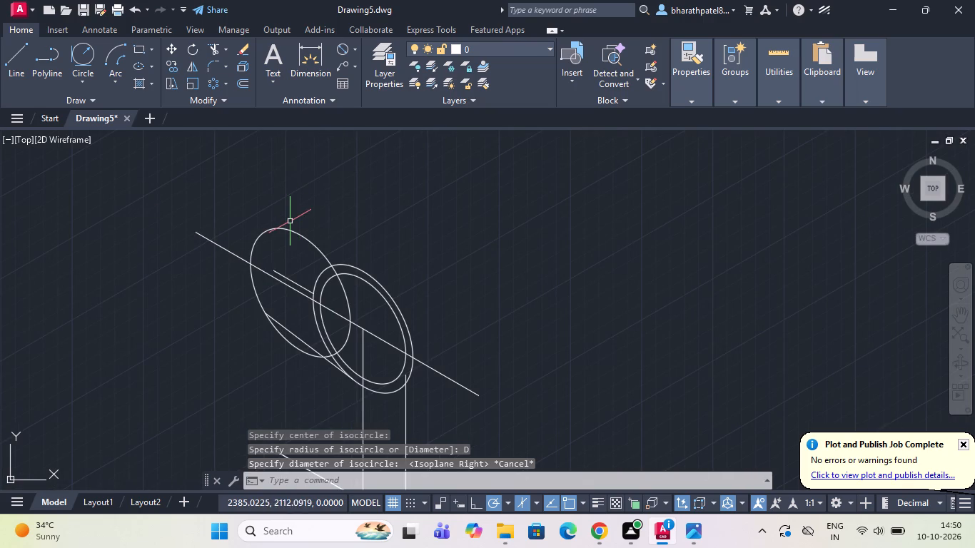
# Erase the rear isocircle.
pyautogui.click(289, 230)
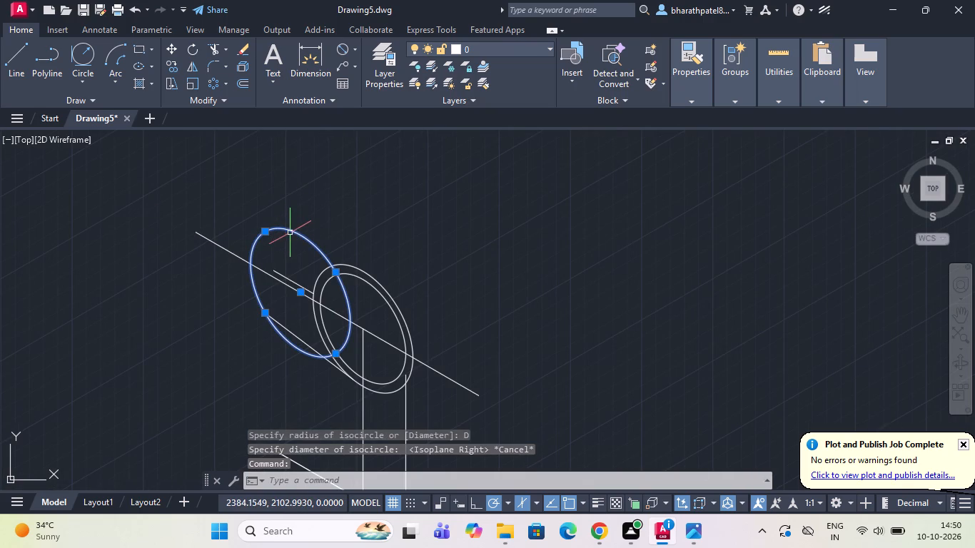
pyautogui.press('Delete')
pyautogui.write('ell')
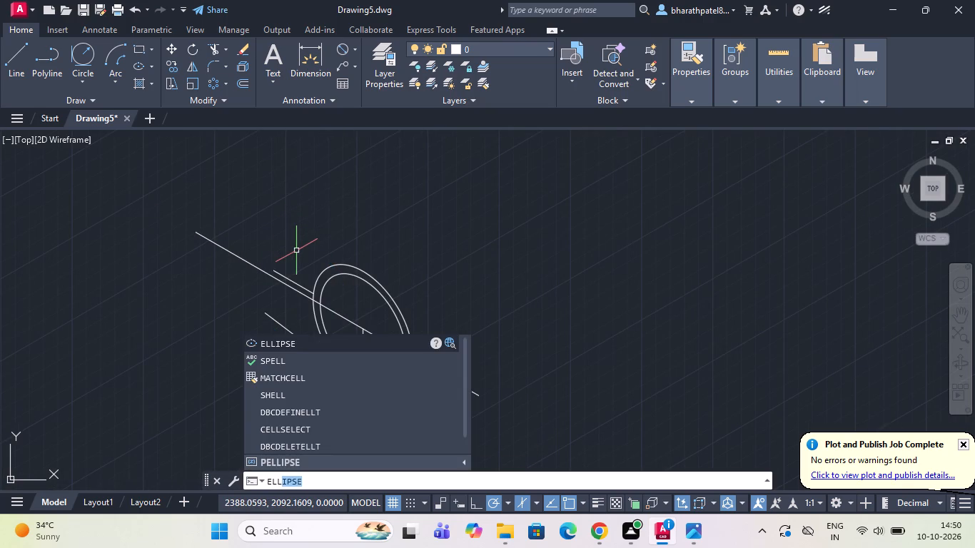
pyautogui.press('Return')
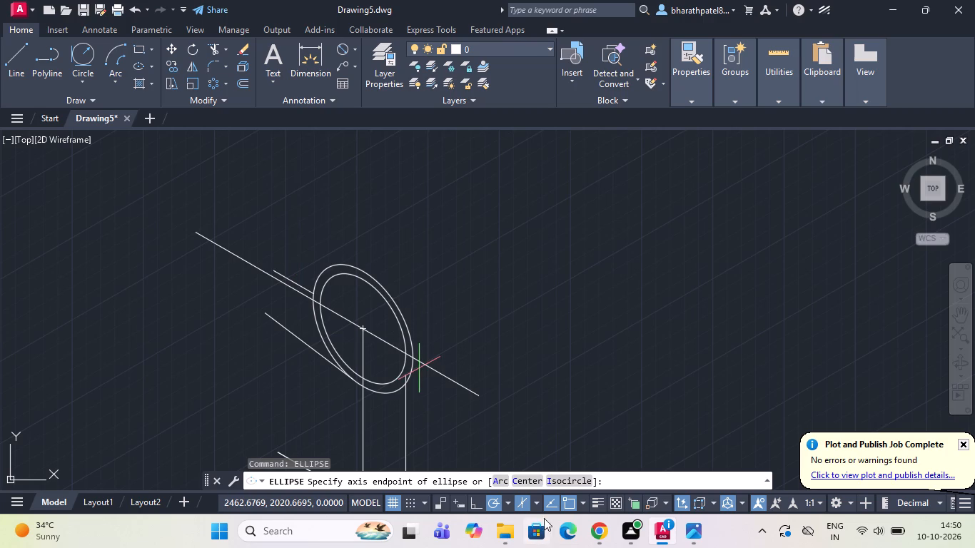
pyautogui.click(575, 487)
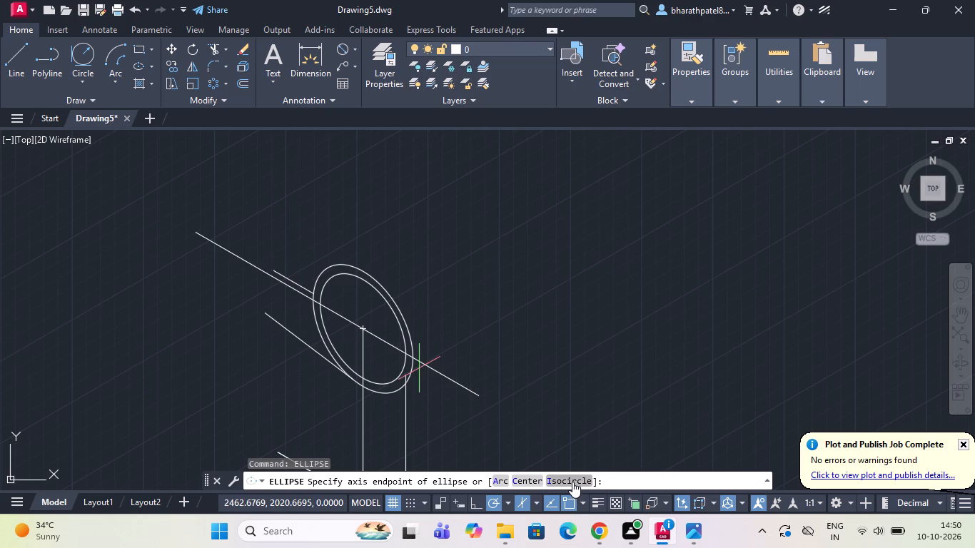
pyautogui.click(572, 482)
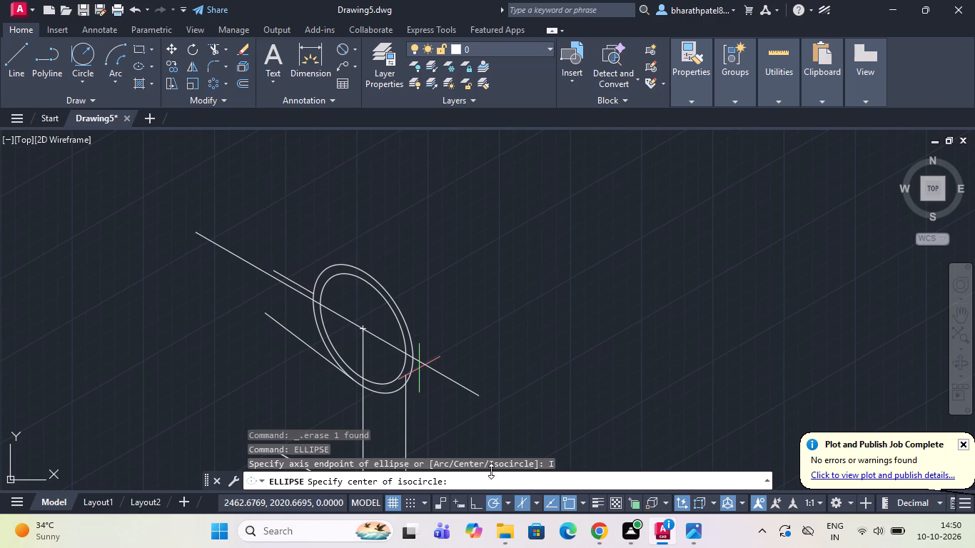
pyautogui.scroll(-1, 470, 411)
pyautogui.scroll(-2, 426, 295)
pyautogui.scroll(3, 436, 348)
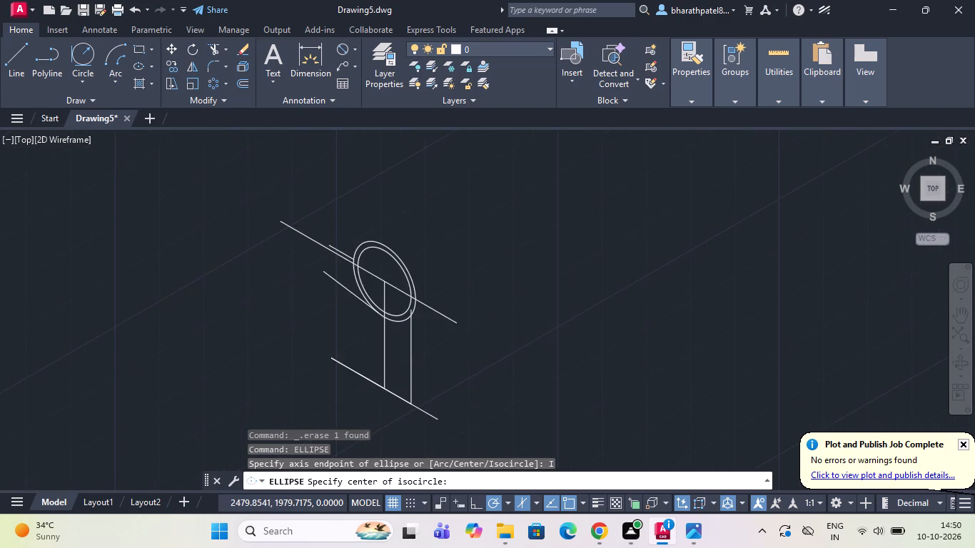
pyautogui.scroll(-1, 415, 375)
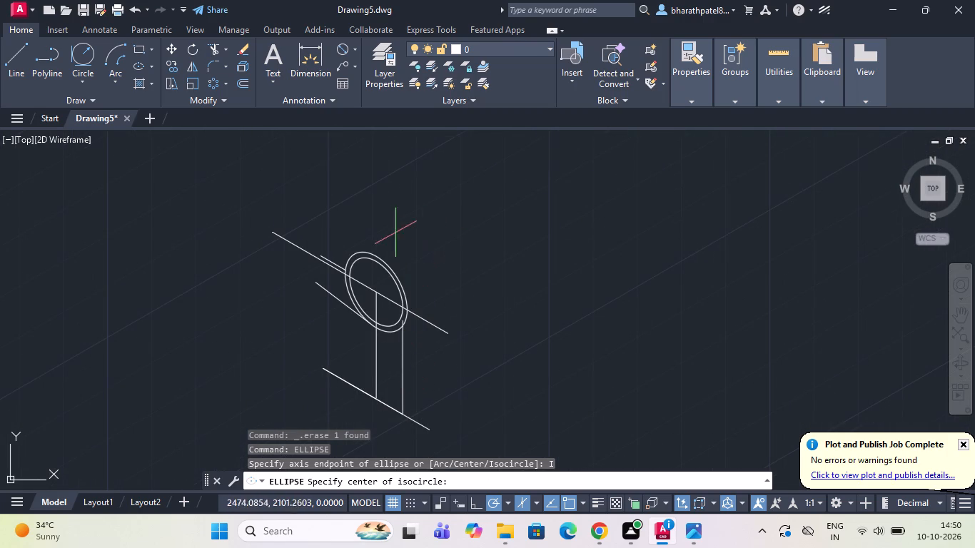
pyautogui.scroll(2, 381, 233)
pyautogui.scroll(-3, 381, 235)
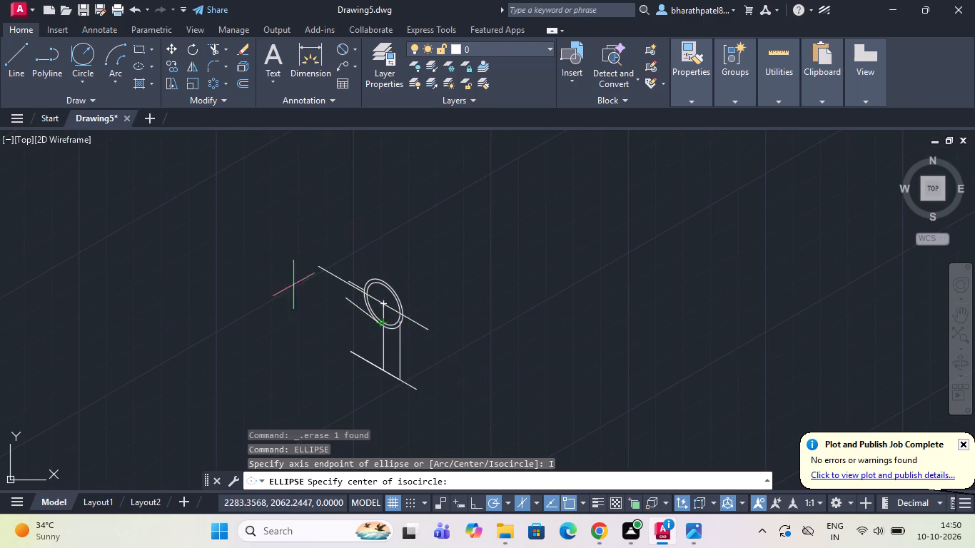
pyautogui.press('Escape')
# Erase all objects in the drawing to restart the part from scratch.
pyautogui.moveTo(288, 215); pyautogui.dragTo(288, 239)
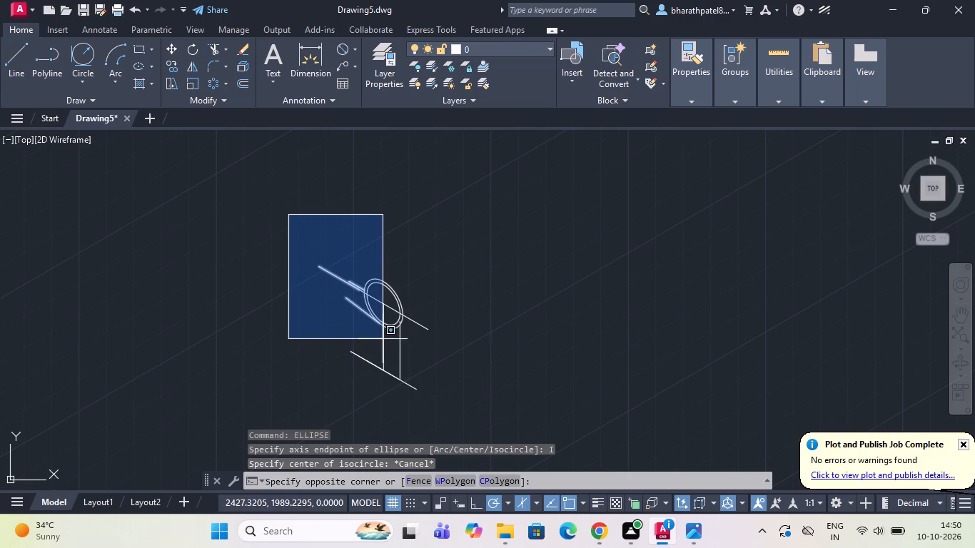
pyautogui.press('Escape')
pyautogui.hotkey('ctrl', 'a')
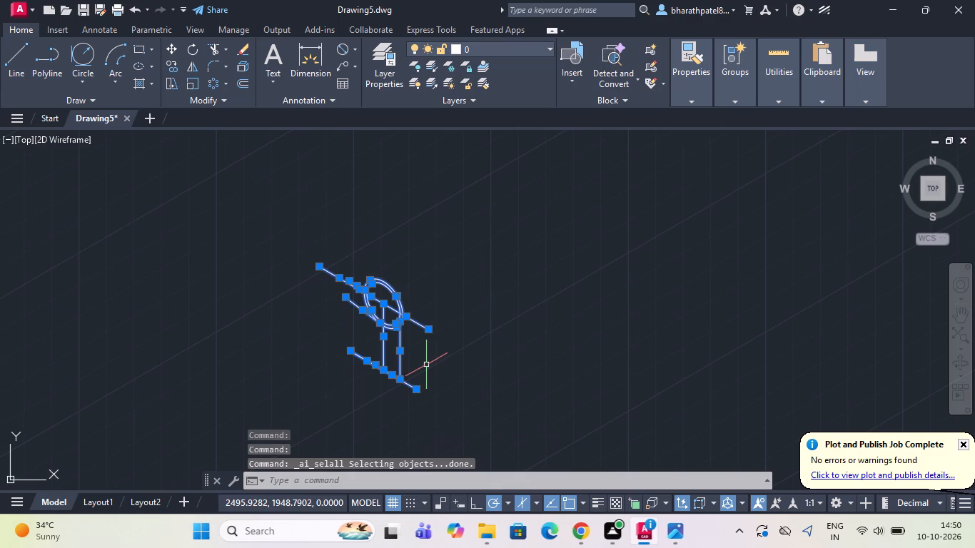
pyautogui.press('Delete')
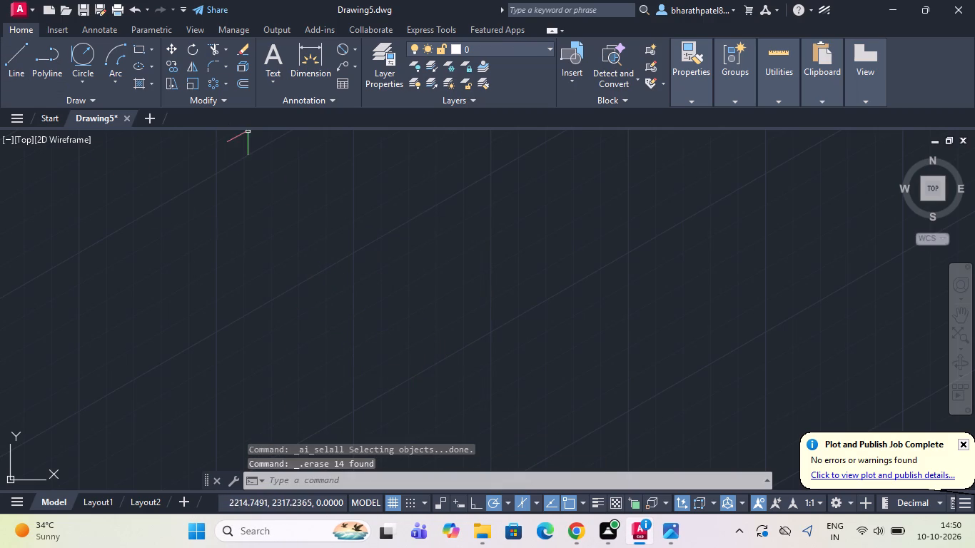
# Draw an isocircle with a diameter of 60 in the empty drawing area.
pyautogui.write('ell')
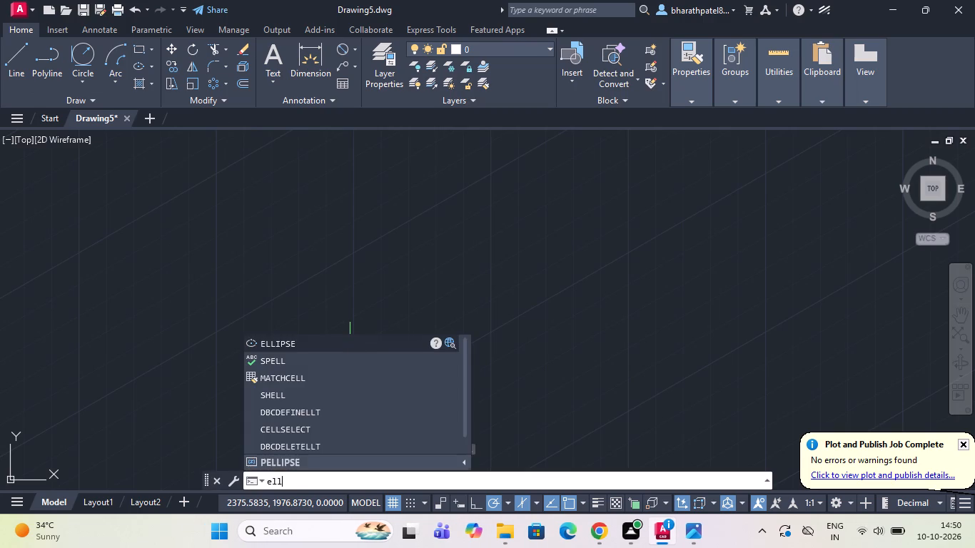
pyautogui.press('Return')
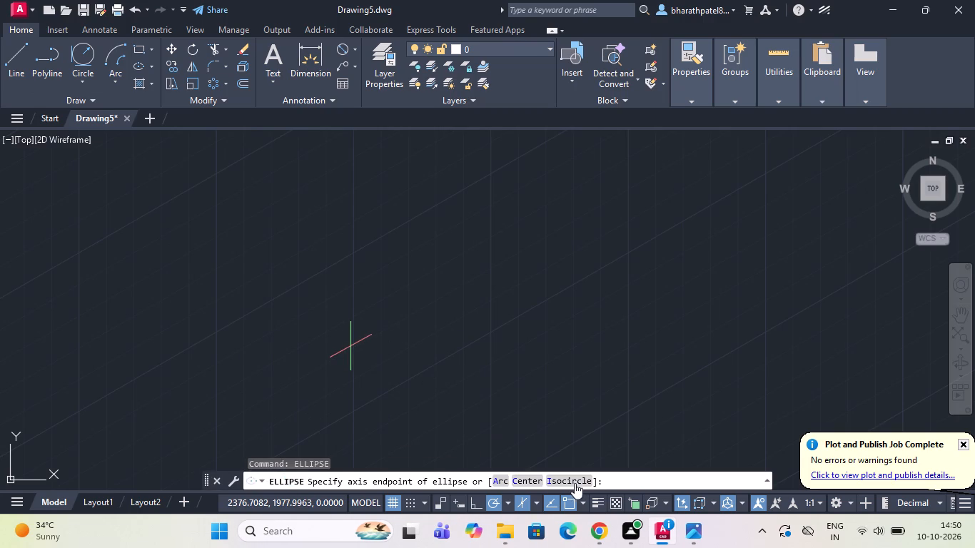
pyautogui.click(575, 483)
pyautogui.click(424, 234)
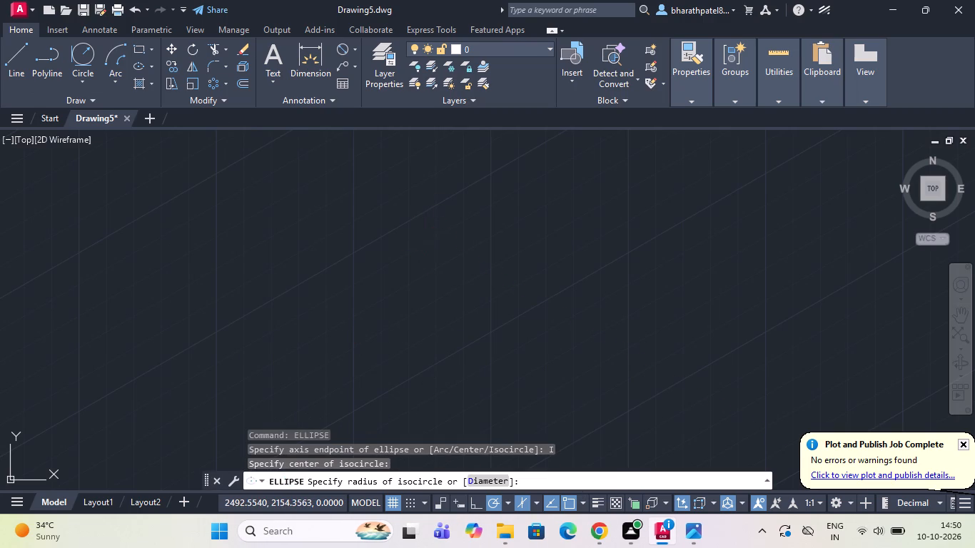
pyautogui.click(485, 480)
pyautogui.scroll(-1, 485, 347)
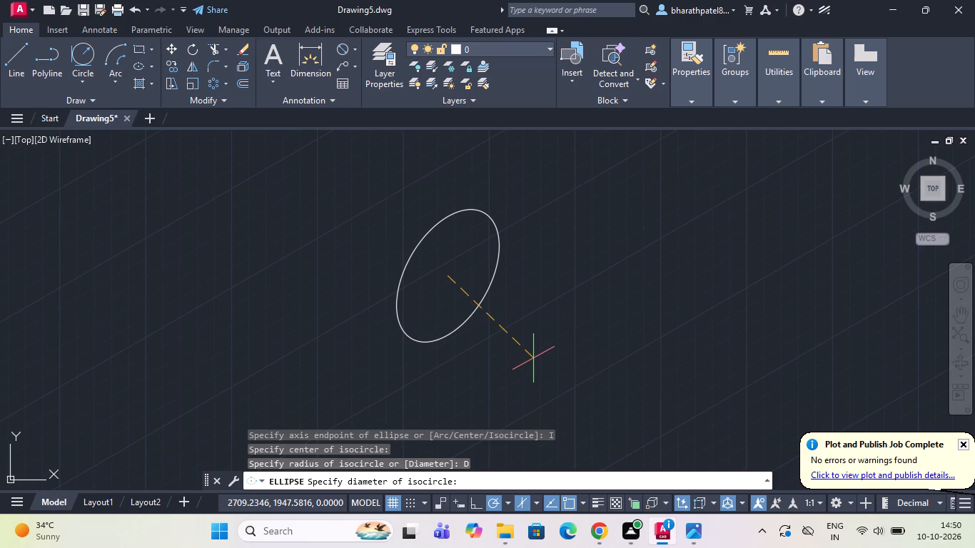
pyautogui.write('60')
pyautogui.press('Return')
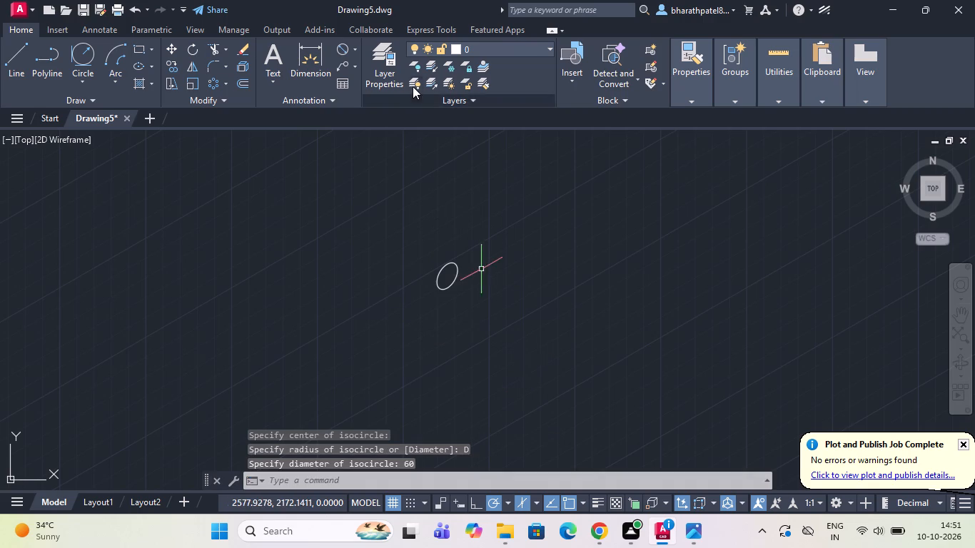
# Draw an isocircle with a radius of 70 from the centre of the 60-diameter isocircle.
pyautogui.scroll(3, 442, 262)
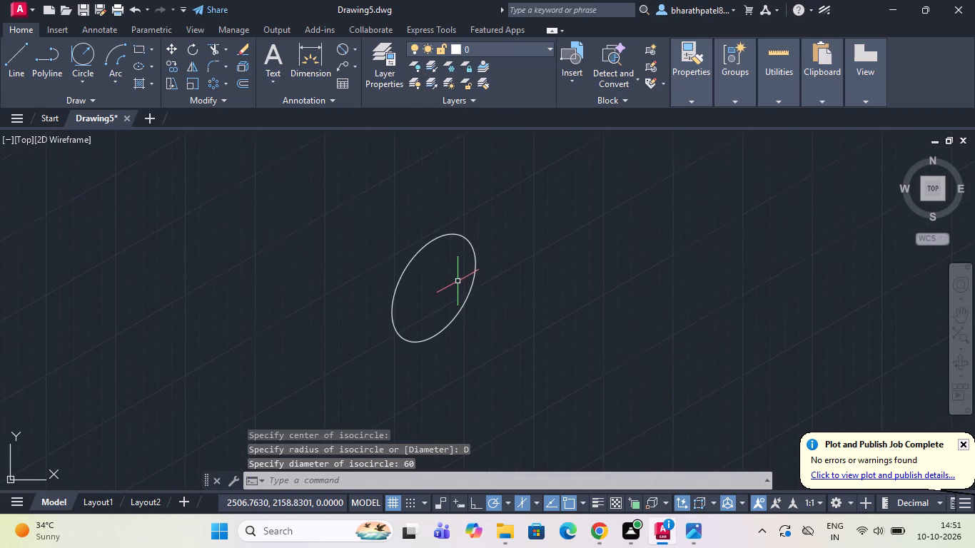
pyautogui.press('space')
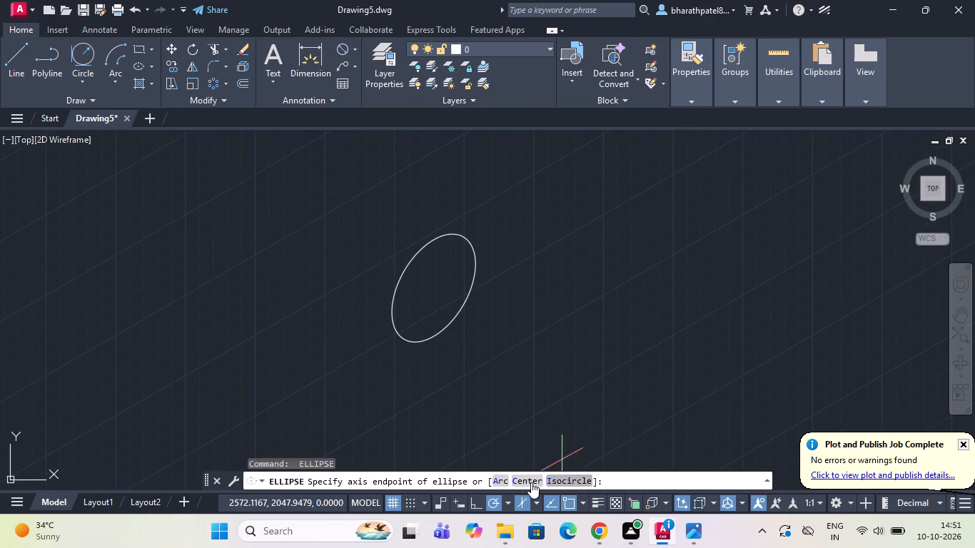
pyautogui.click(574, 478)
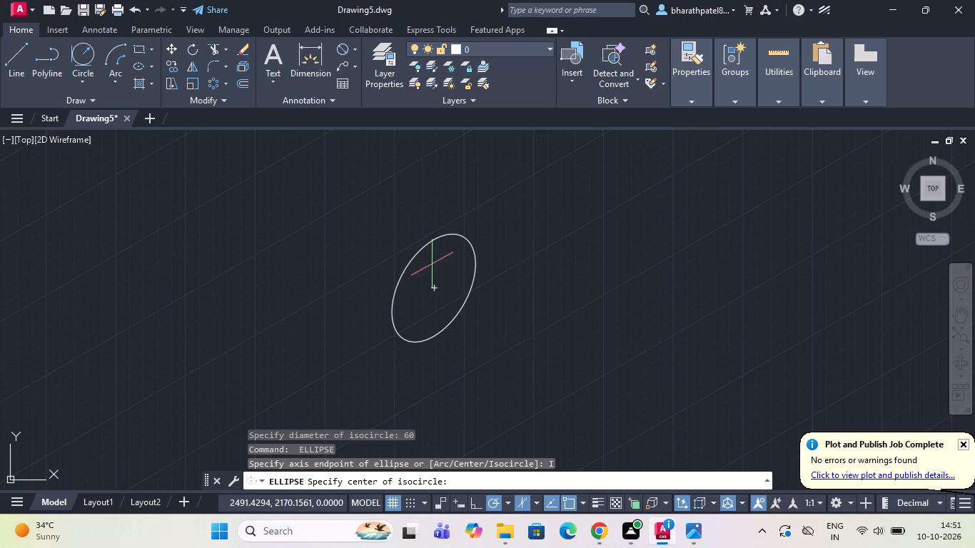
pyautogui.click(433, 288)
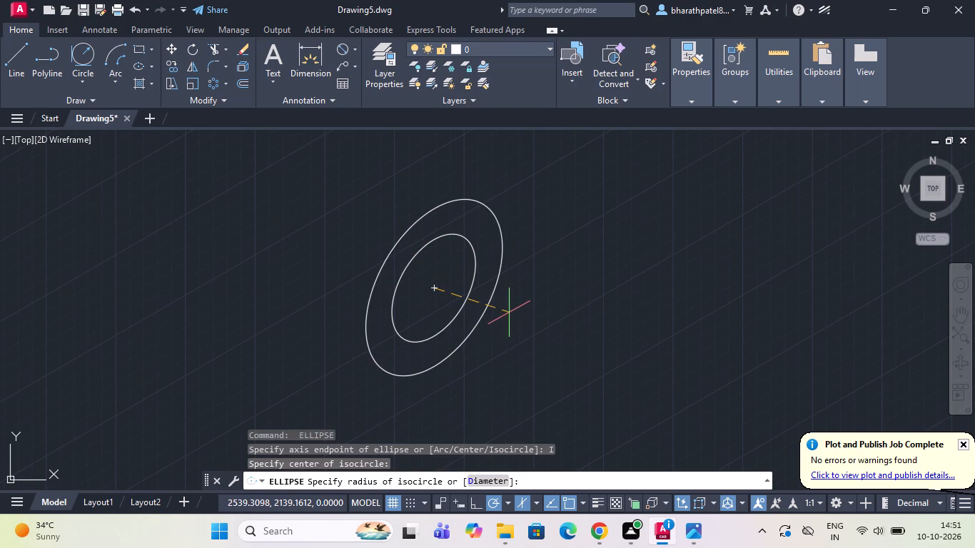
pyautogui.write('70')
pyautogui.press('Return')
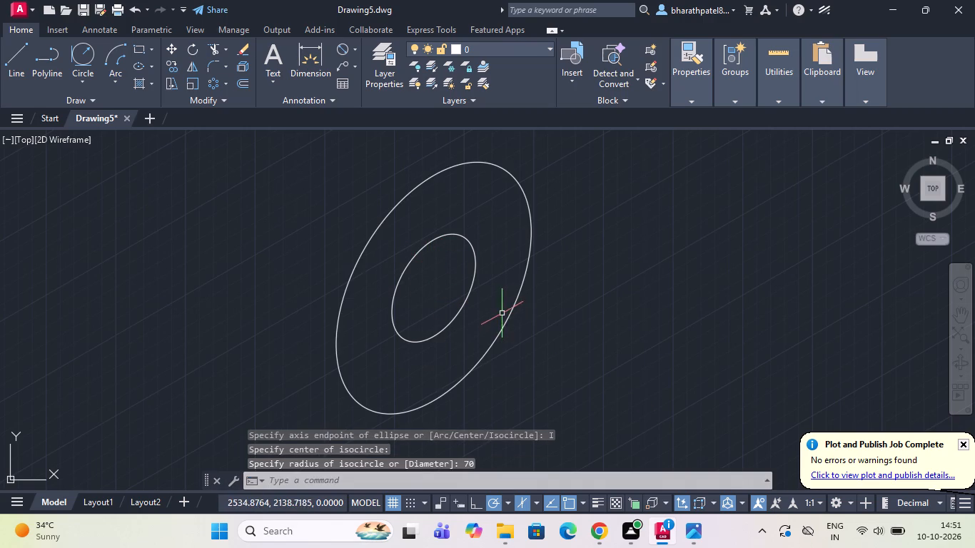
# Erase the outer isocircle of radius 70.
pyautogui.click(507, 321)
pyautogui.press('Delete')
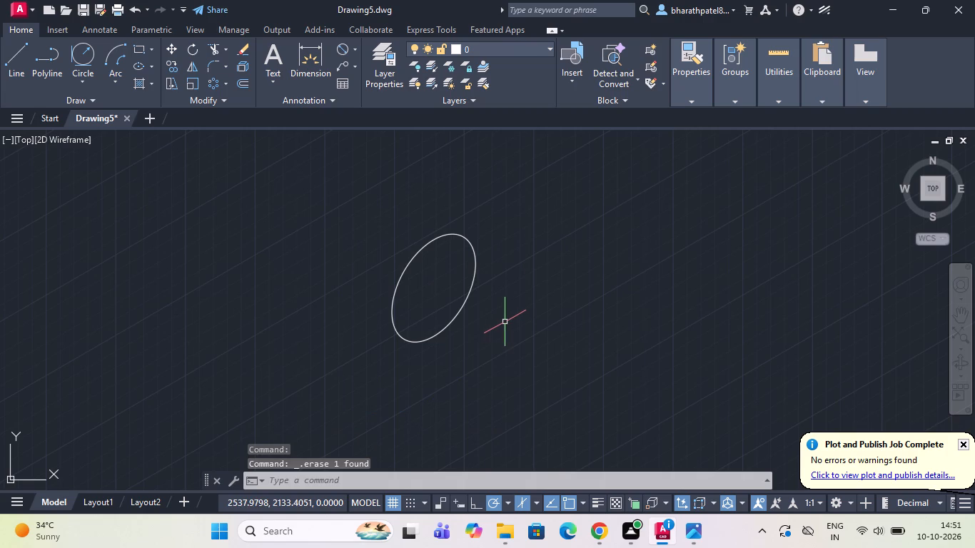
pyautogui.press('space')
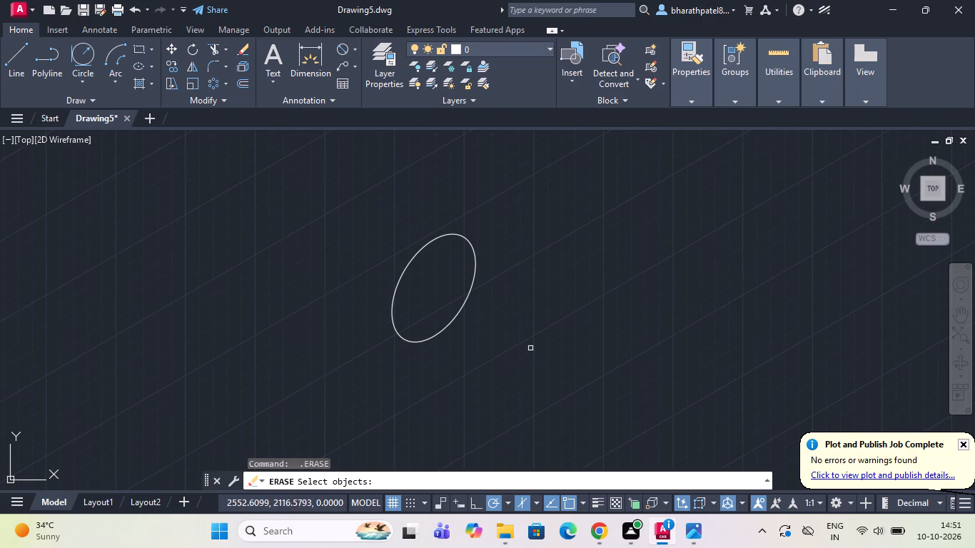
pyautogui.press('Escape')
# Draw an isocircle with a diameter of 70 concentric with the 60-diameter isocircle.
pyautogui.write('ell')
pyautogui.press('Return')
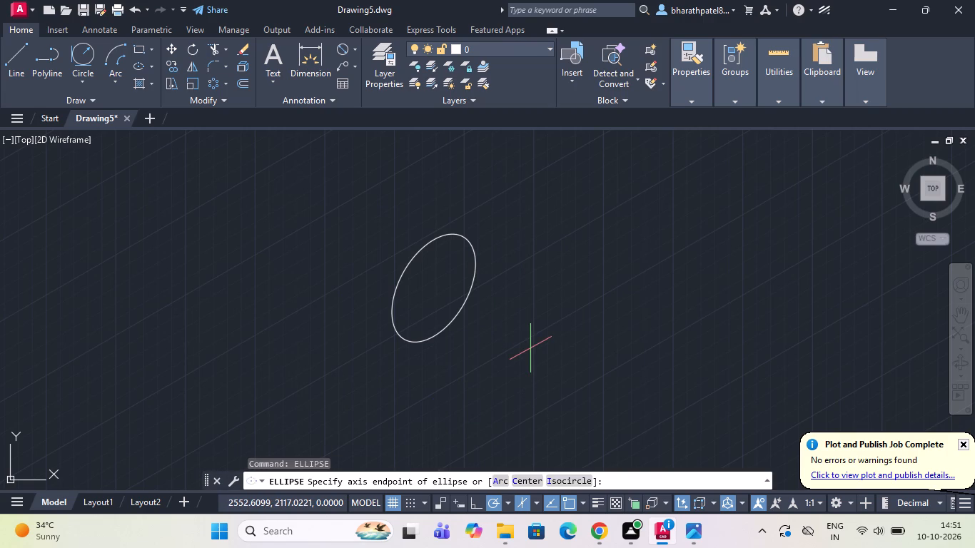
pyautogui.click(578, 476)
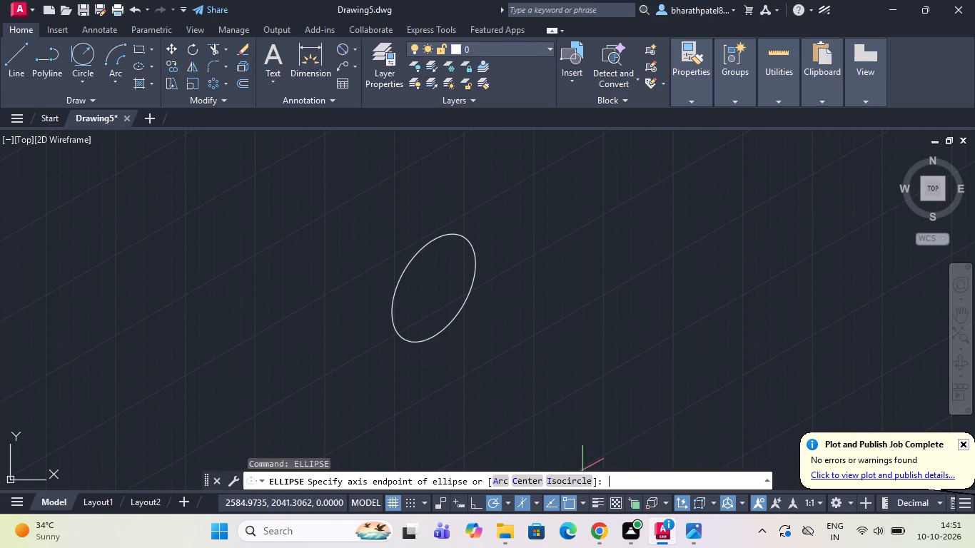
pyautogui.click(434, 286)
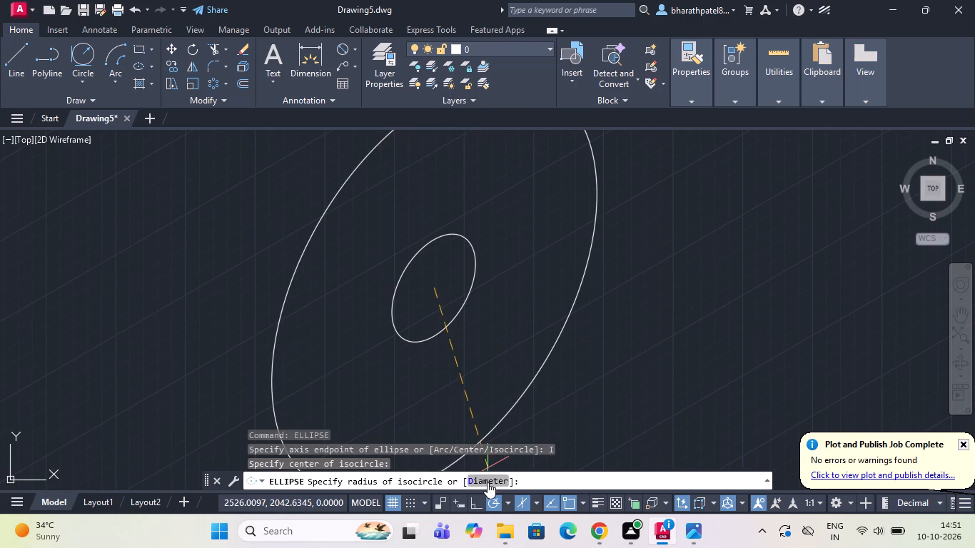
pyautogui.click(487, 482)
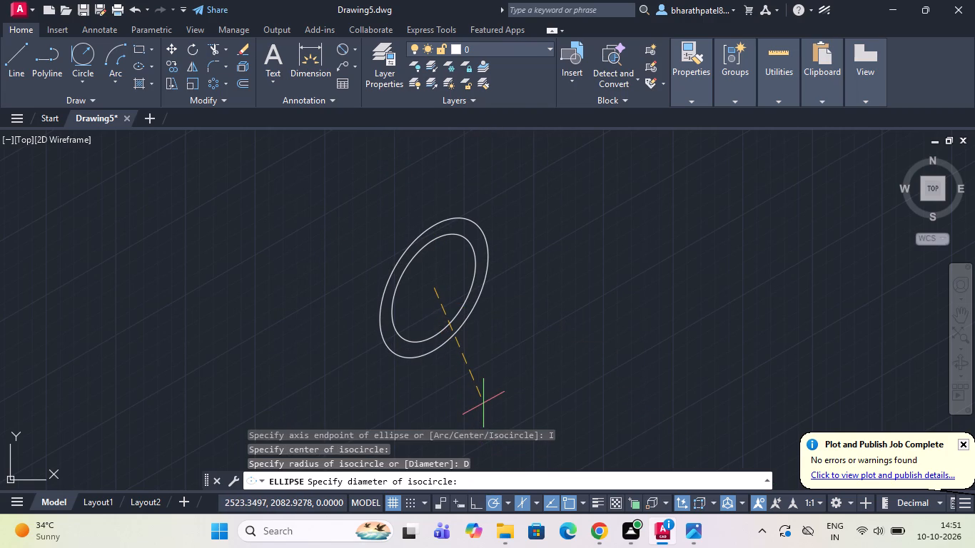
pyautogui.write('70')
pyautogui.press('Return')
# Draw a 6-unit line at 150° from the common centre of the two isocircles.
pyautogui.scroll(1, 492, 405)
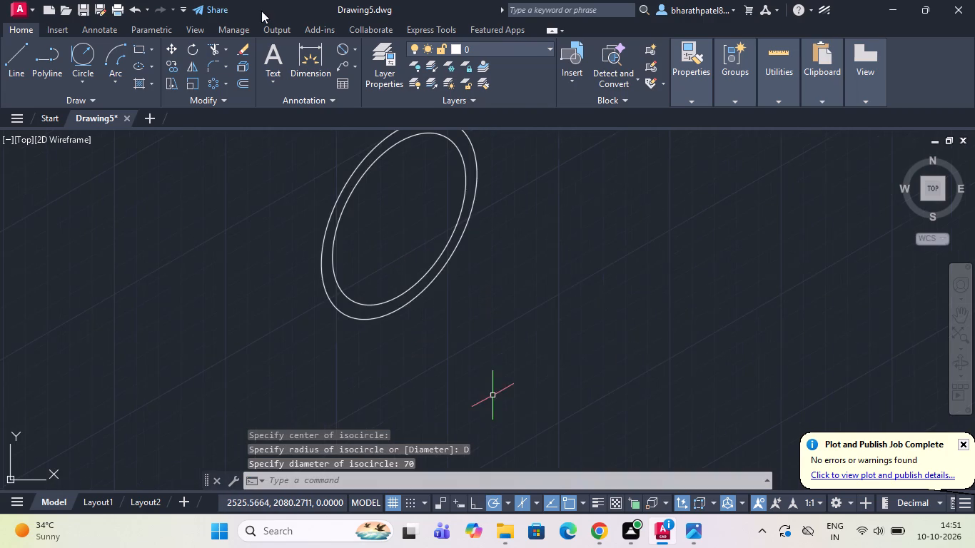
pyautogui.scroll(-2, 354, 229)
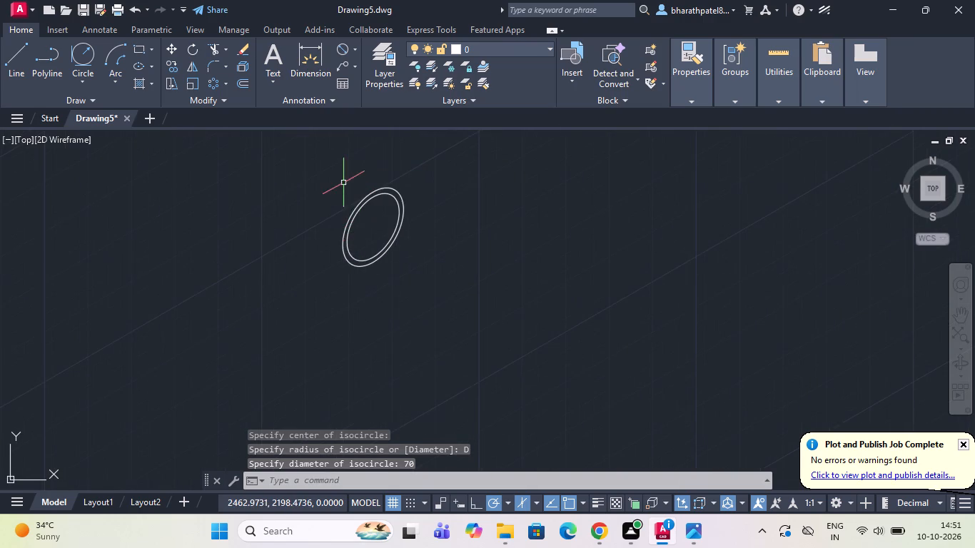
pyautogui.scroll(2, 343, 183)
pyautogui.scroll(-1, 279, 265)
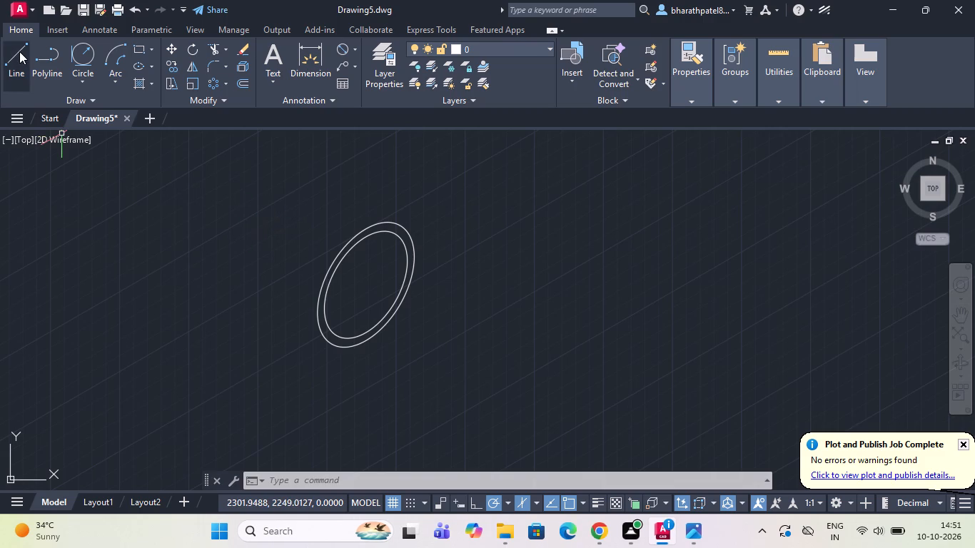
pyautogui.moveTo(19, 51); pyautogui.dragTo(66, 104)
pyautogui.scroll(-2, 366, 293)
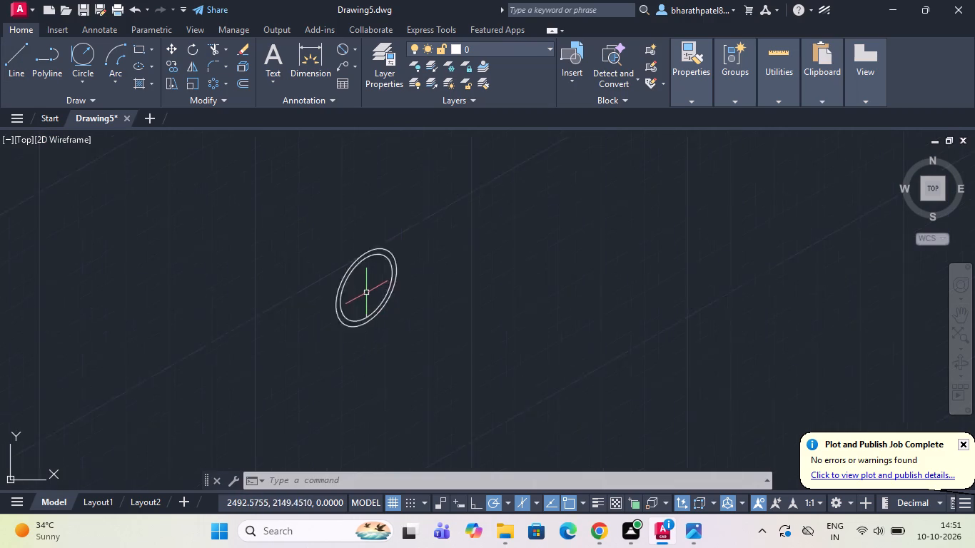
pyautogui.click(11, 78)
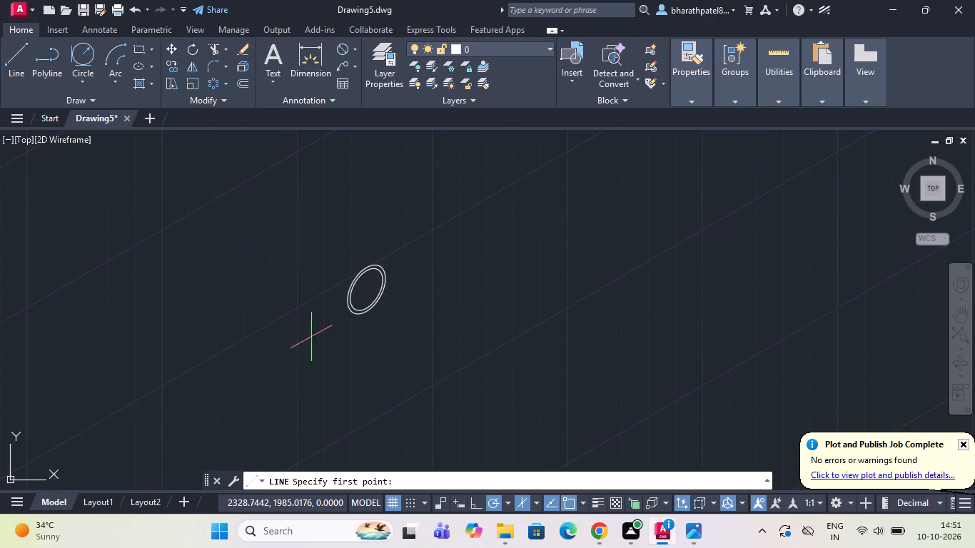
pyautogui.click(367, 292)
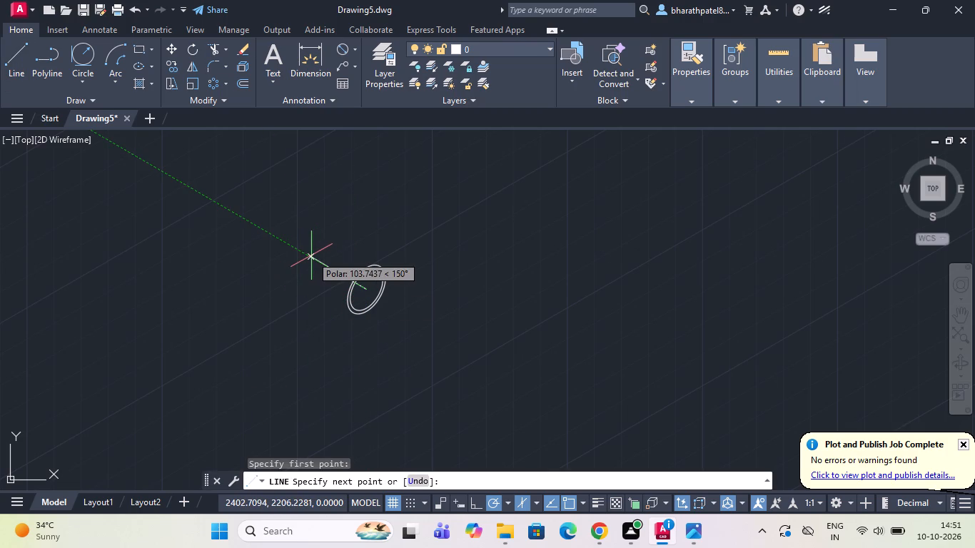
pyautogui.press('6')
pyautogui.press('Return')
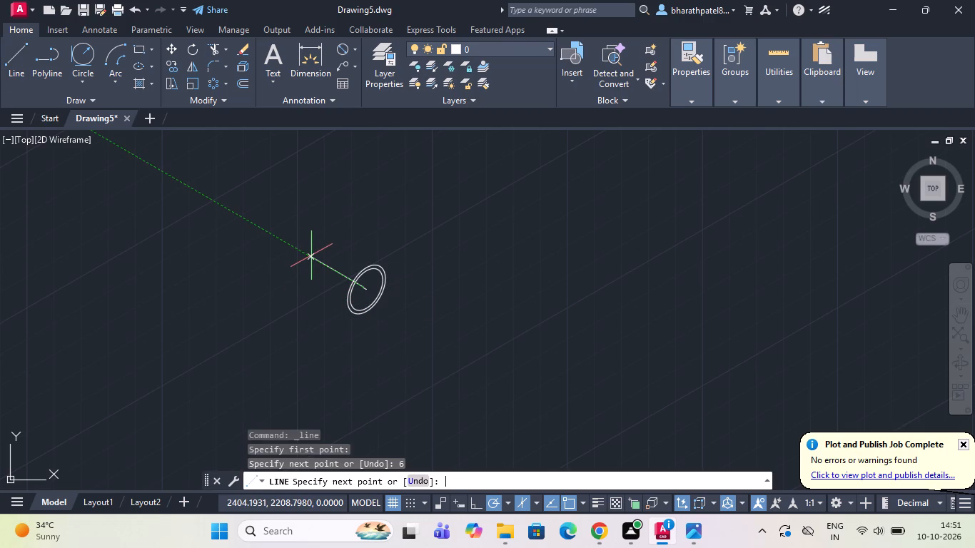
pyautogui.press('Escape')
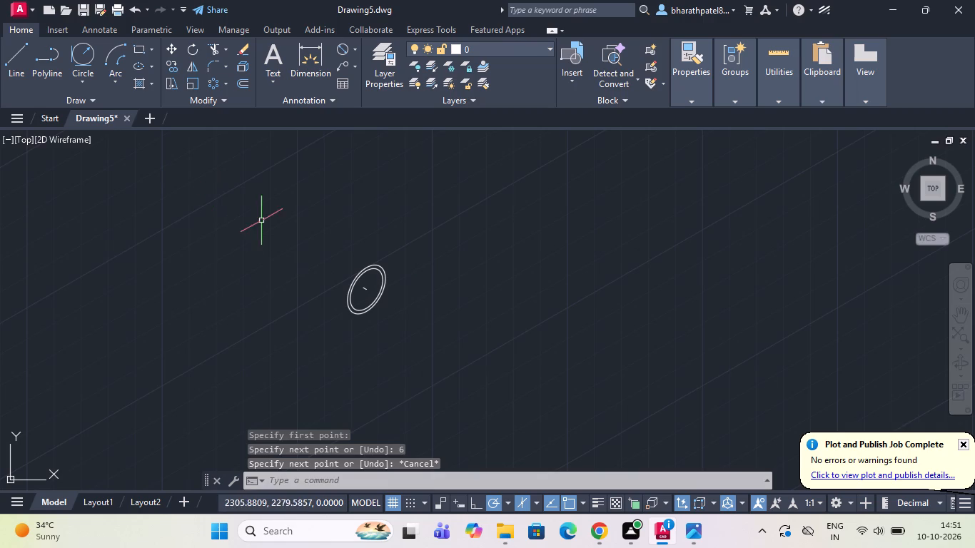
# Copy the 70-diameter isocircle from the common centre to the far end of the 6-unit line.
pyautogui.scroll(2, 310, 236)
pyautogui.scroll(1, 465, 430)
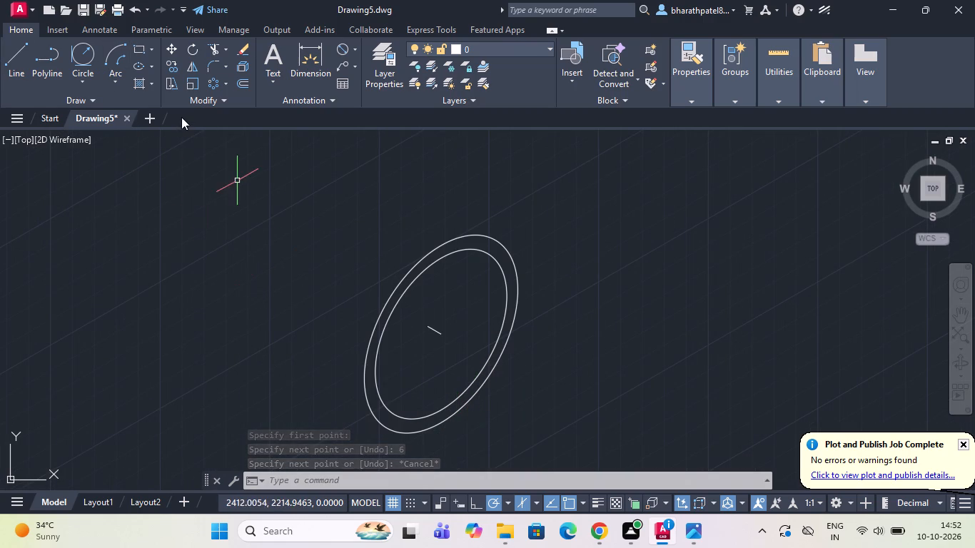
pyautogui.click(403, 278)
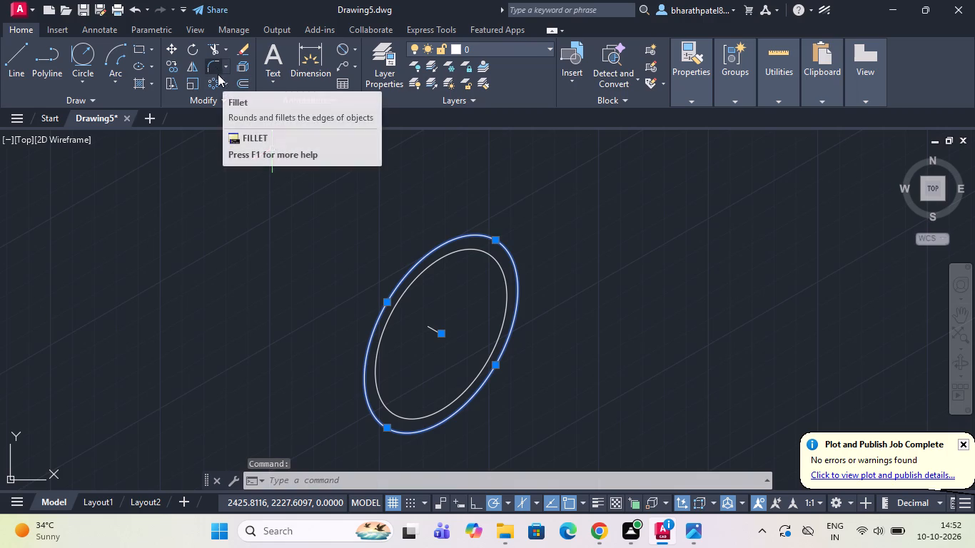
pyautogui.click(171, 64)
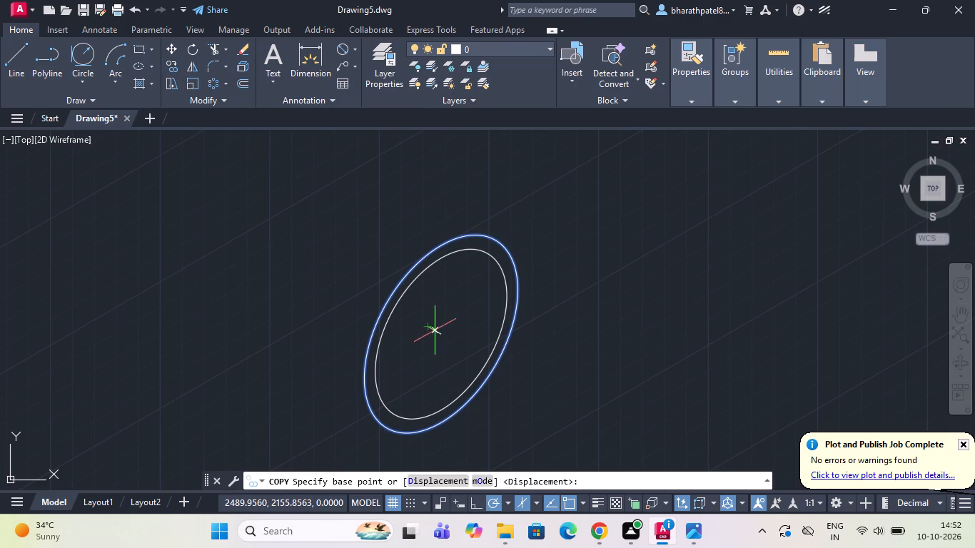
pyautogui.scroll(3, 440, 333)
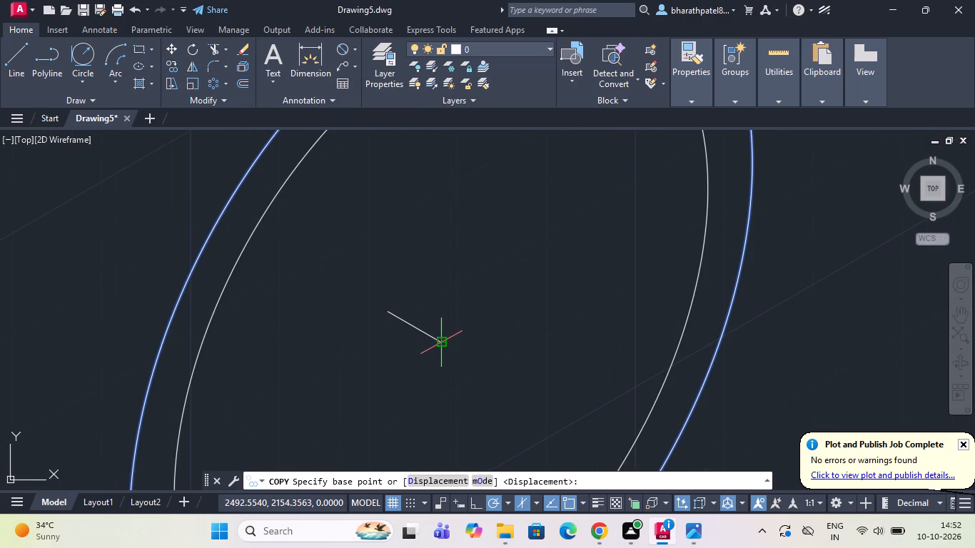
pyautogui.click(439, 341)
pyautogui.scroll(3, 375, 307)
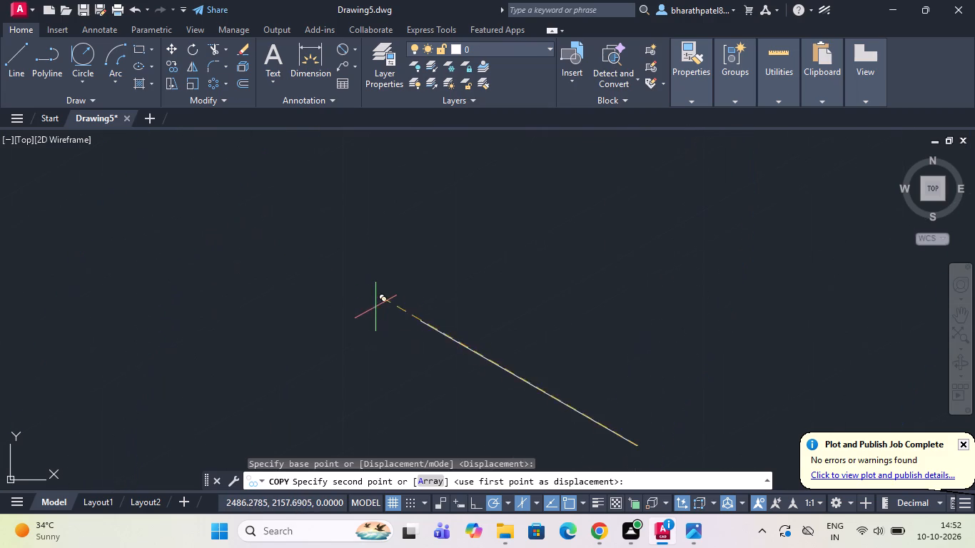
pyautogui.click(421, 322)
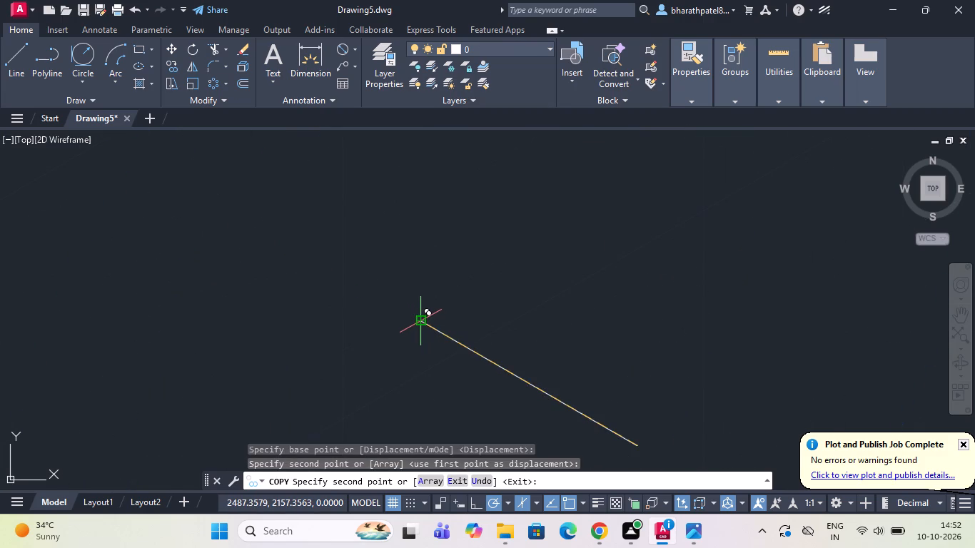
pyautogui.scroll(-4, 421, 321)
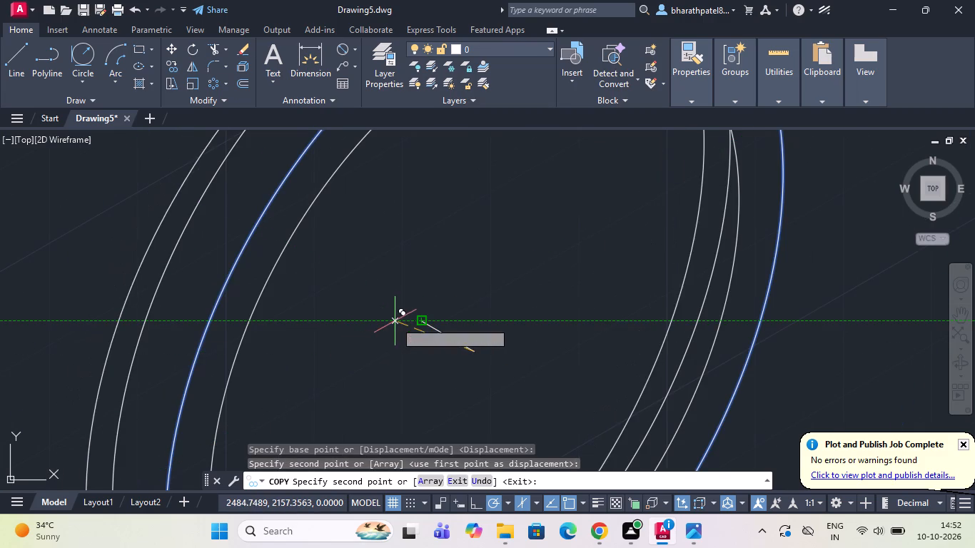
pyautogui.press('Escape')
# Trim the portions of the copied isocircle that lie inside the original 70-diameter isocircle, leaving only the rim's rear outer edge.
pyautogui.scroll(-3, 395, 322)
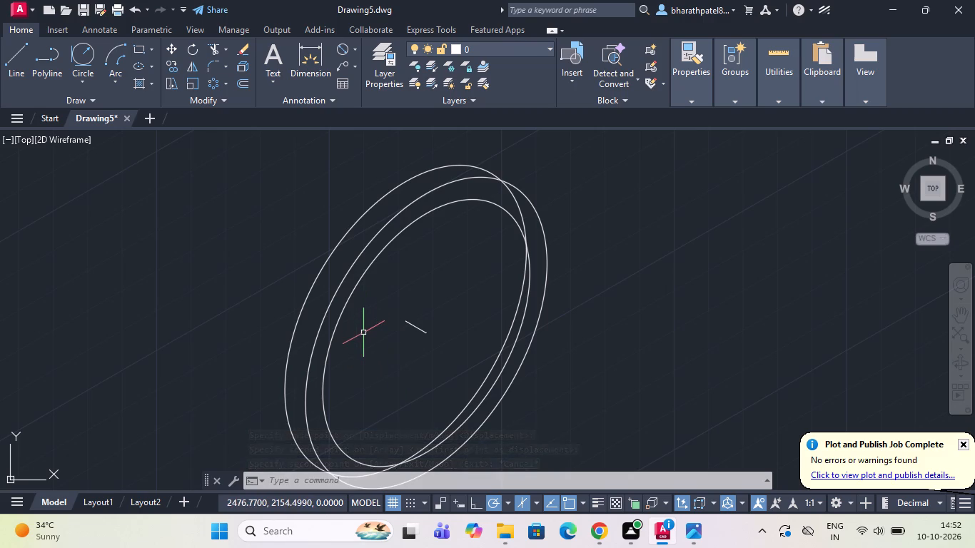
pyautogui.click(218, 46)
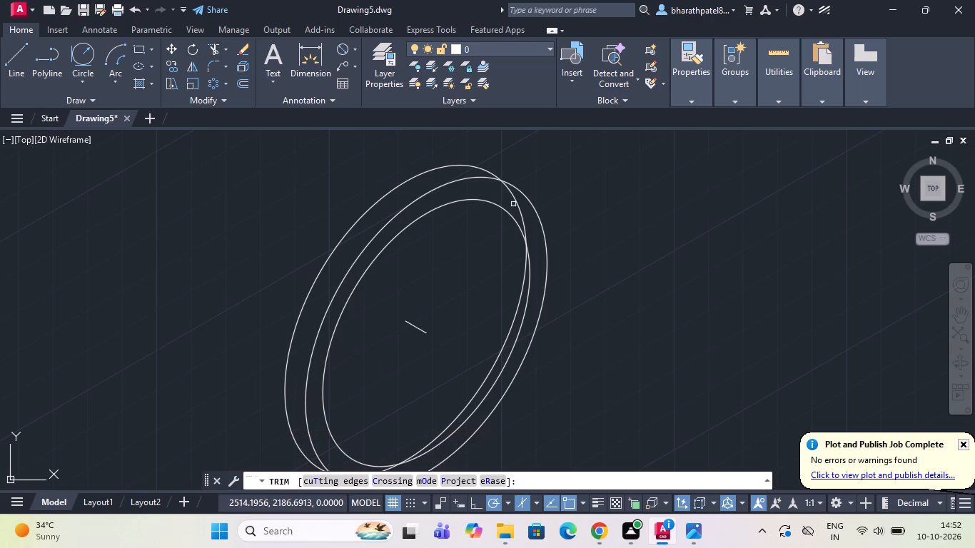
pyautogui.click(517, 204)
pyautogui.click(524, 293)
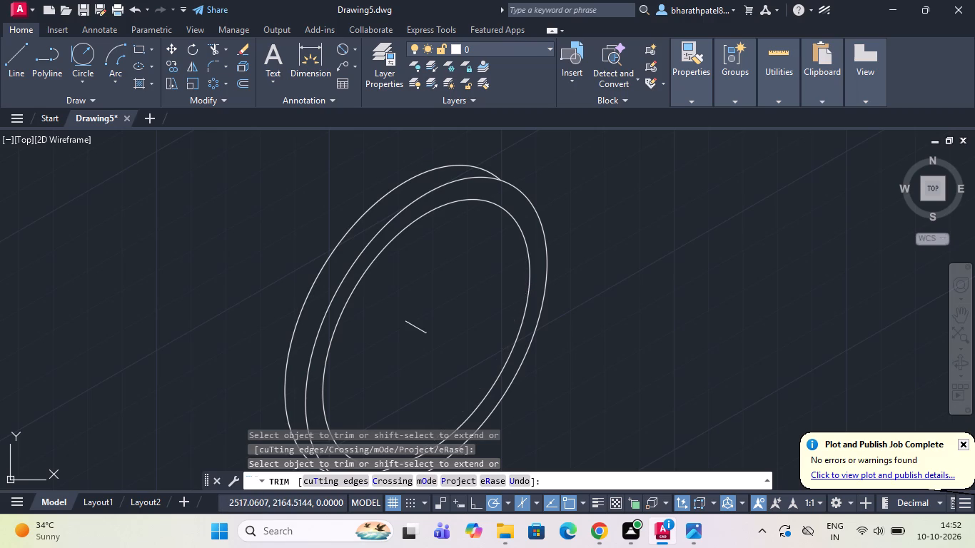
pyautogui.scroll(-3, 525, 291)
pyautogui.scroll(5, 469, 355)
pyautogui.scroll(-2, 496, 288)
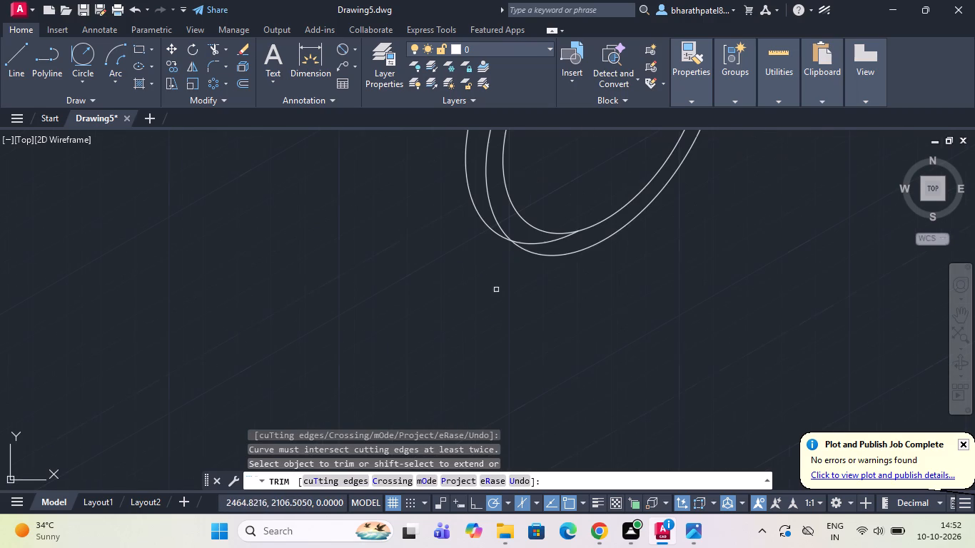
pyautogui.moveTo(530, 243); pyautogui.dragTo(542, 248)
pyautogui.scroll(-3, 542, 253)
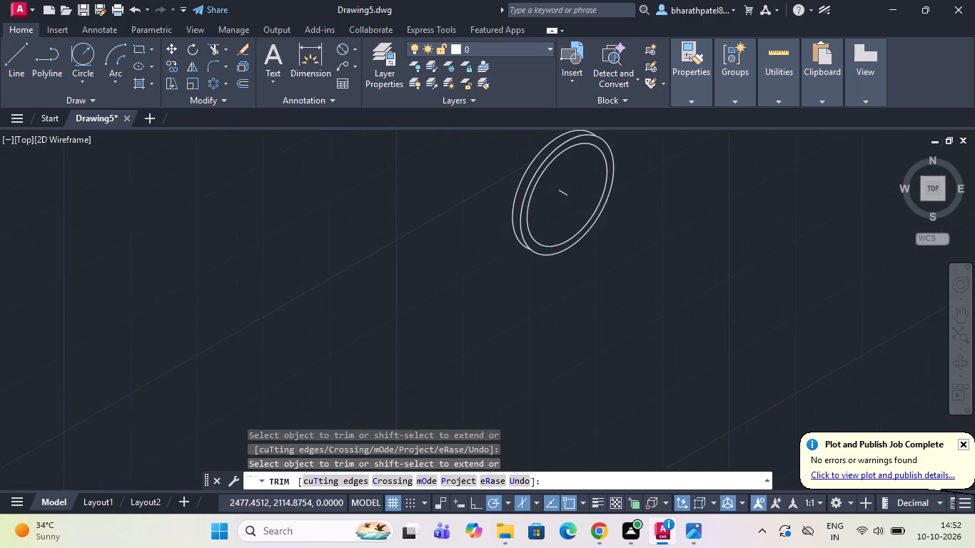
pyautogui.scroll(-1, 544, 260)
pyautogui.scroll(2, 592, 198)
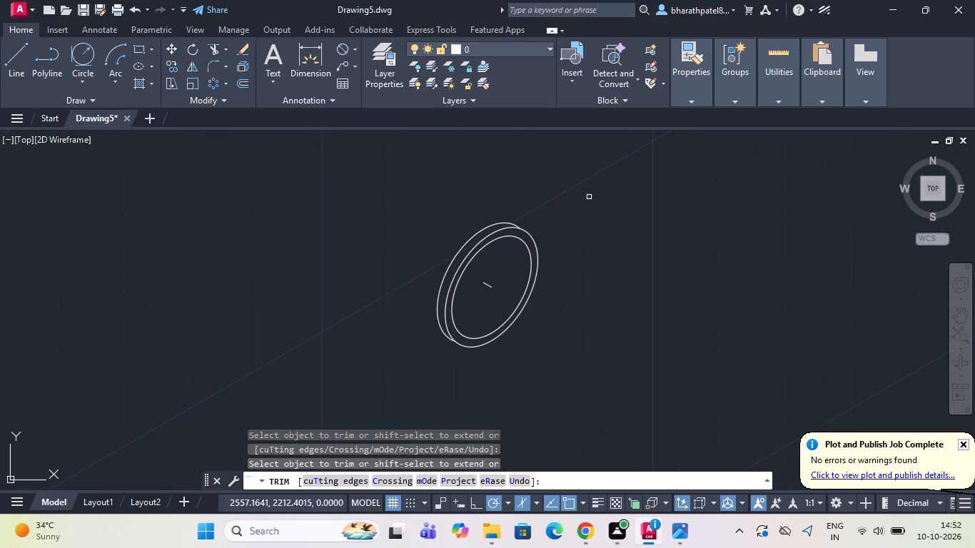
pyautogui.press('Escape')
# Draw a line about 90 units long vertically upward from the common centre of the 60- and 70-diameter isocircles.
pyautogui.scroll(-1, 535, 182)
pyautogui.scroll(1, 550, 238)
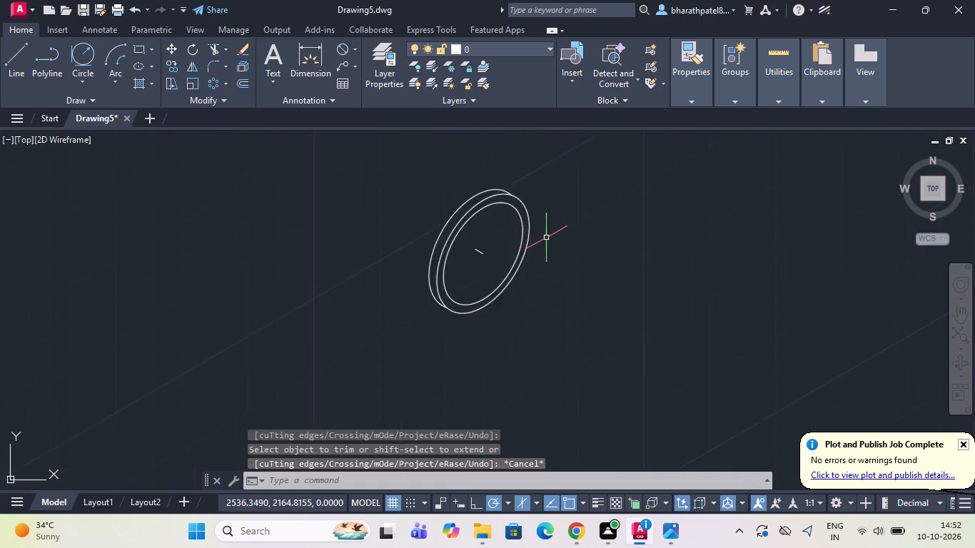
pyautogui.scroll(1, 542, 237)
pyautogui.click(10, 69)
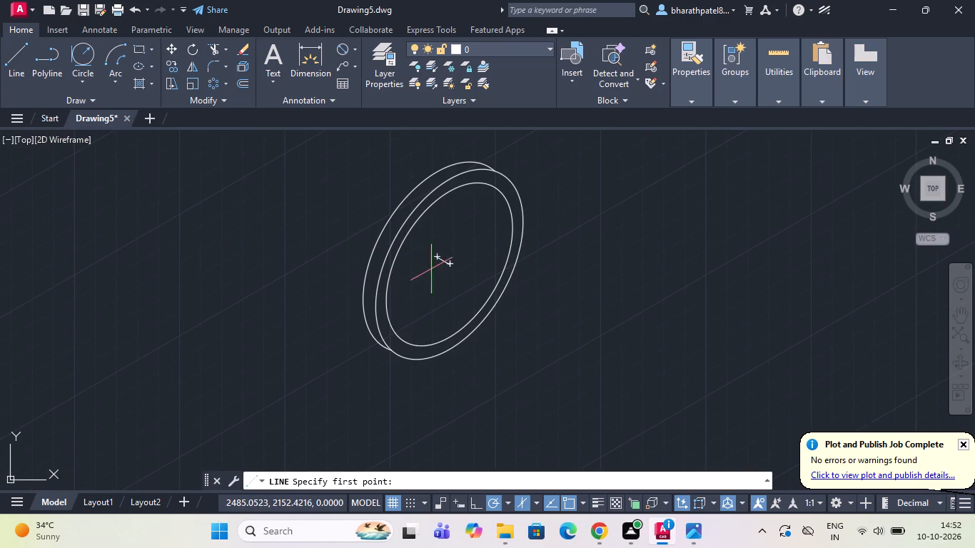
pyautogui.click(449, 262)
pyautogui.scroll(-2, 450, 261)
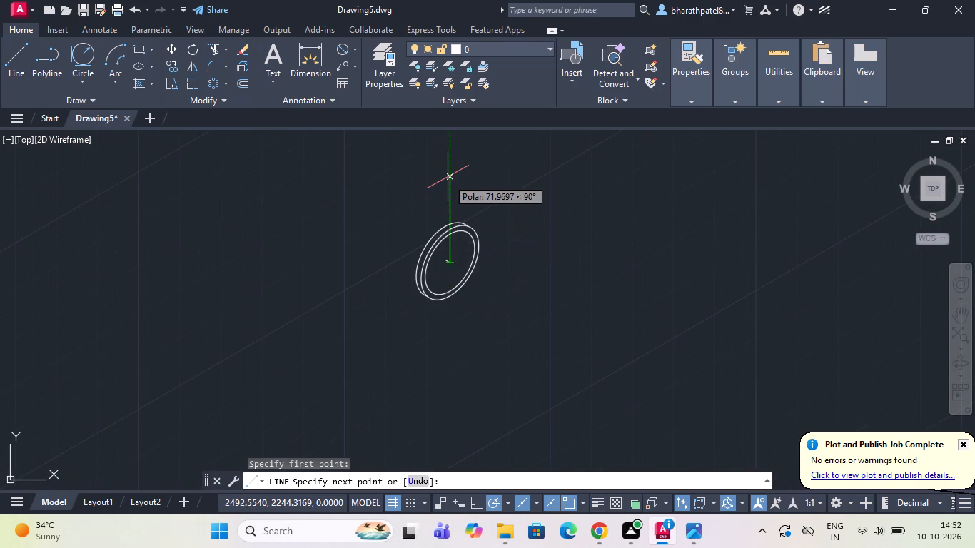
pyautogui.scroll(1, 448, 177)
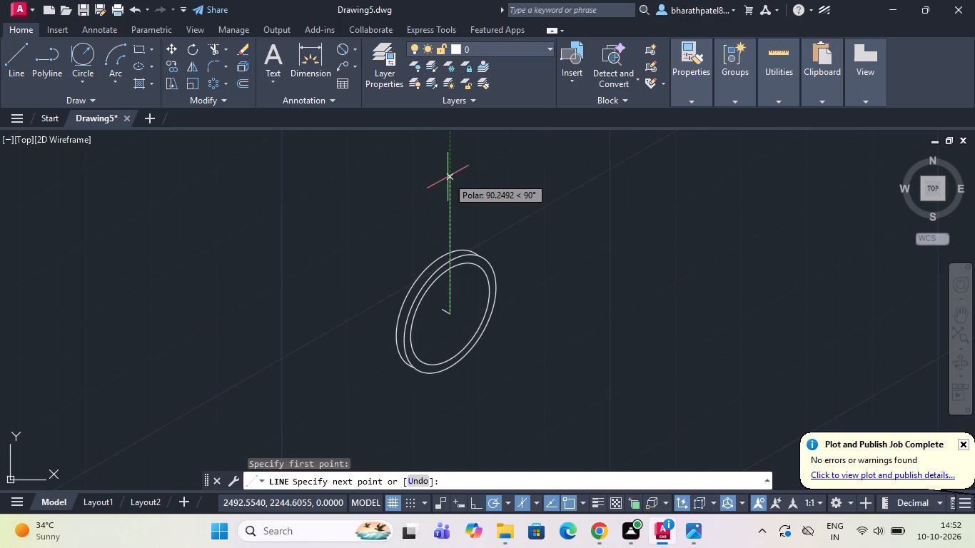
pyautogui.click(448, 177)
pyautogui.press('Escape')
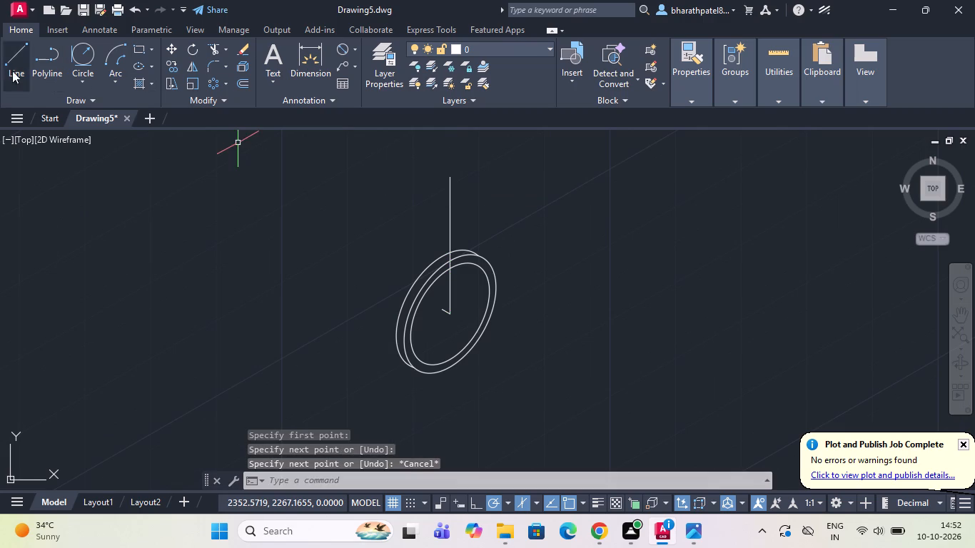
# Draw a line about 88 units long vertically downward from the common centre of the isocircles.
pyautogui.click(0, 57)
pyautogui.moveTo(14, 63); pyautogui.dragTo(26, 67)
pyautogui.scroll(-2, 341, 284)
pyautogui.scroll(2, 398, 347)
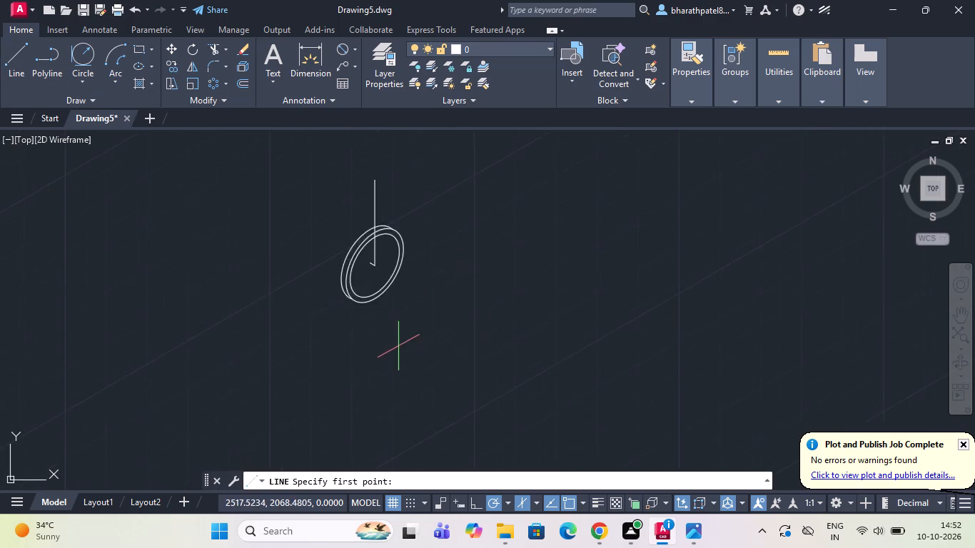
pyautogui.moveTo(363, 222); pyautogui.dragTo(370, 274)
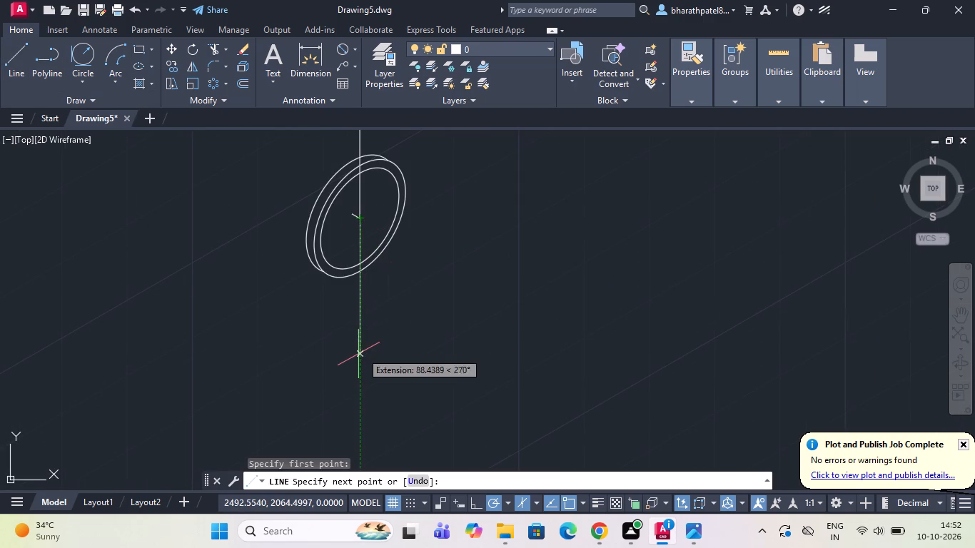
pyautogui.click(358, 354)
pyautogui.press('Escape')
# Draw a line from the common centre down along the 210° isometric axis, ending beyond the outer isocircle.
pyautogui.scroll(-2, 372, 356)
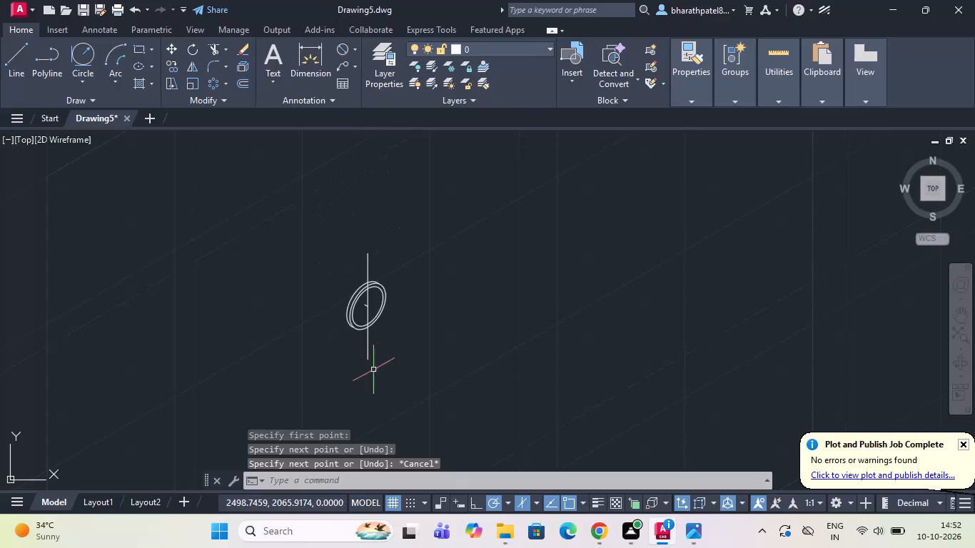
pyautogui.click(16, 59)
pyautogui.scroll(3, 383, 308)
pyautogui.moveTo(344, 303); pyautogui.dragTo(328, 304)
pyautogui.click(207, 373)
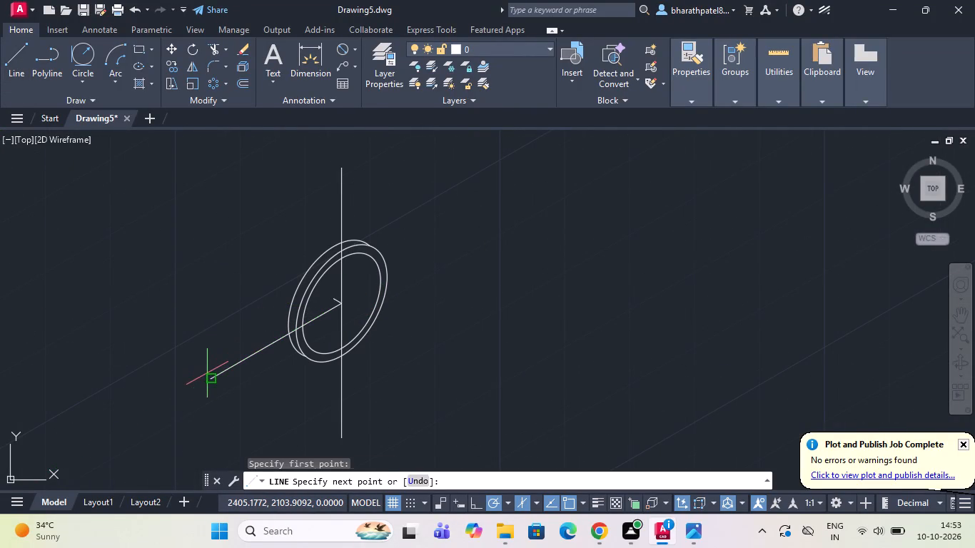
pyautogui.press('Escape')
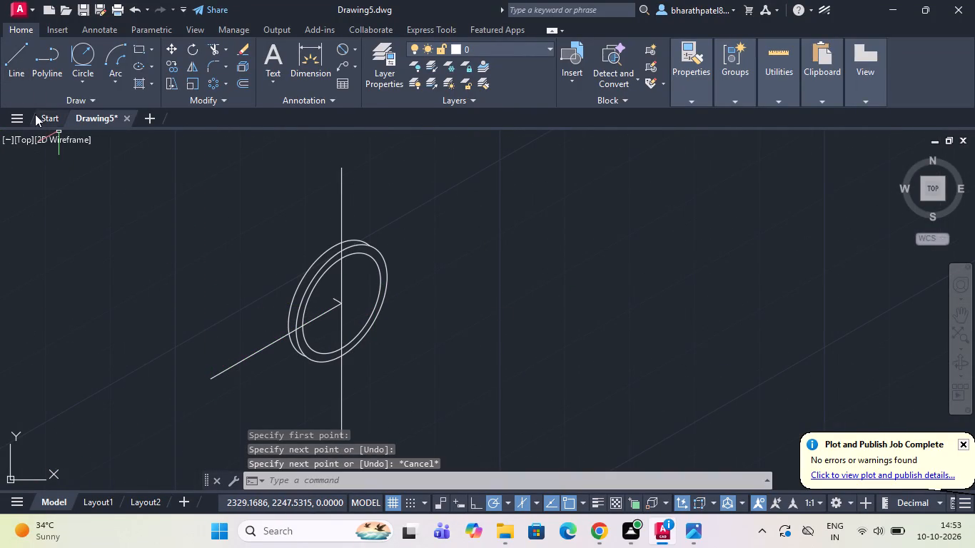
# Draw a line from the common centre up along the 30° isometric axis, ending beyond the outer isocircle.
pyautogui.moveTo(10, 61); pyautogui.dragTo(64, 86)
pyautogui.scroll(3, 359, 278)
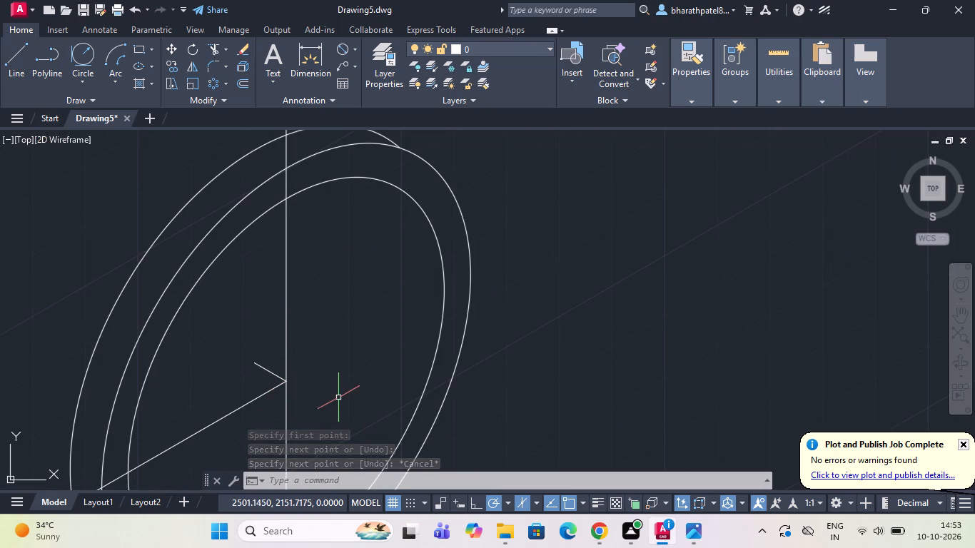
pyautogui.press('space')
pyautogui.moveTo(284, 381); pyautogui.dragTo(295, 381)
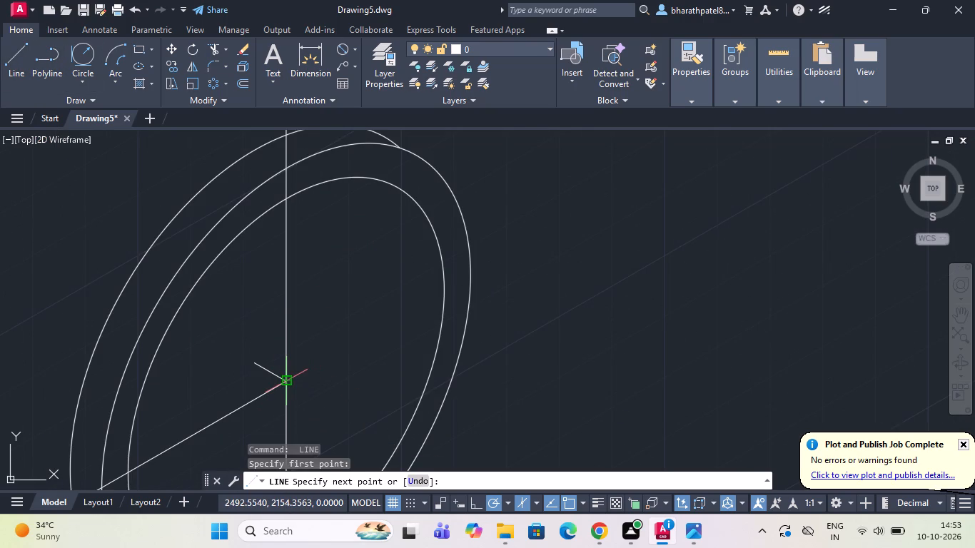
pyautogui.click(567, 220)
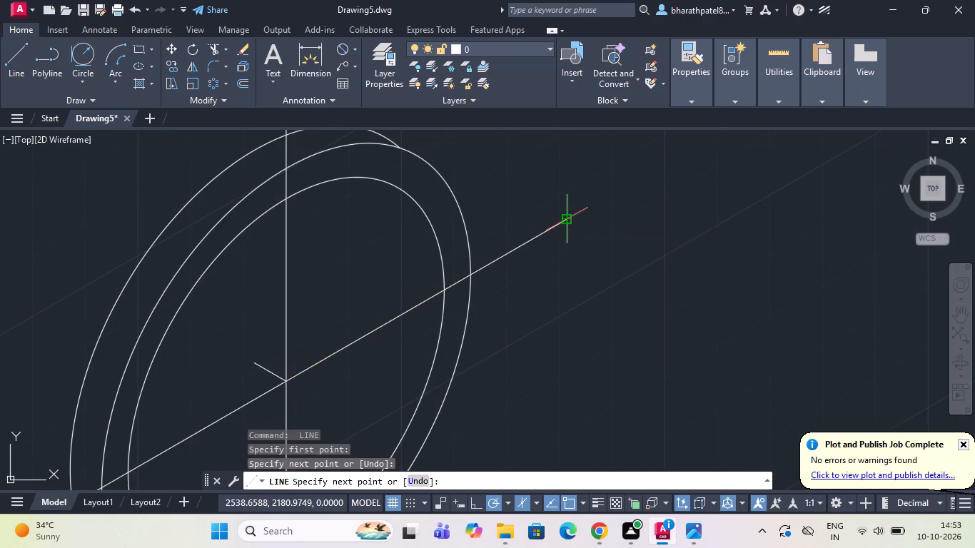
pyautogui.press('Escape')
# Draw a 46-unit line at 150° from where the 210° axis line crosses the original 70-diameter isocircle.
pyautogui.scroll(-3, 566, 223)
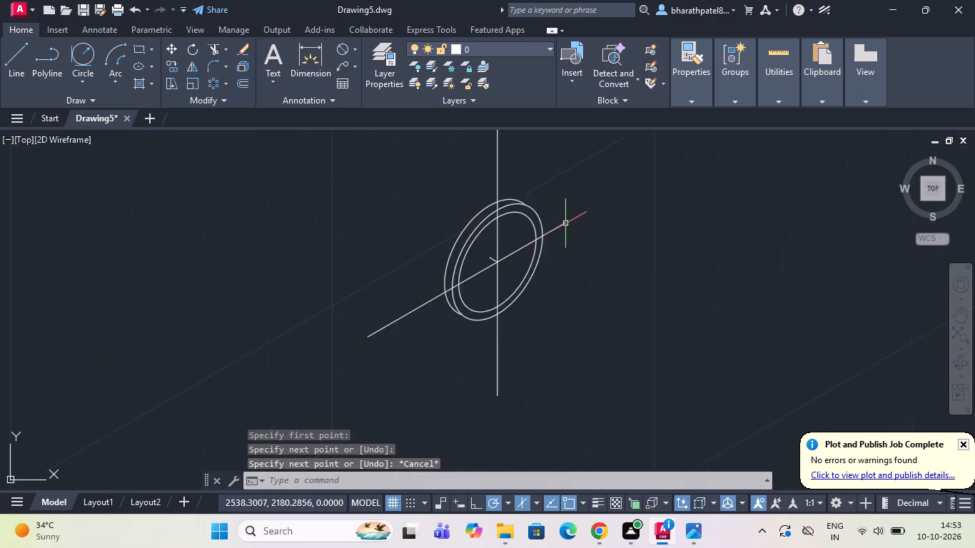
pyautogui.scroll(-2, 563, 229)
pyautogui.scroll(2, 580, 165)
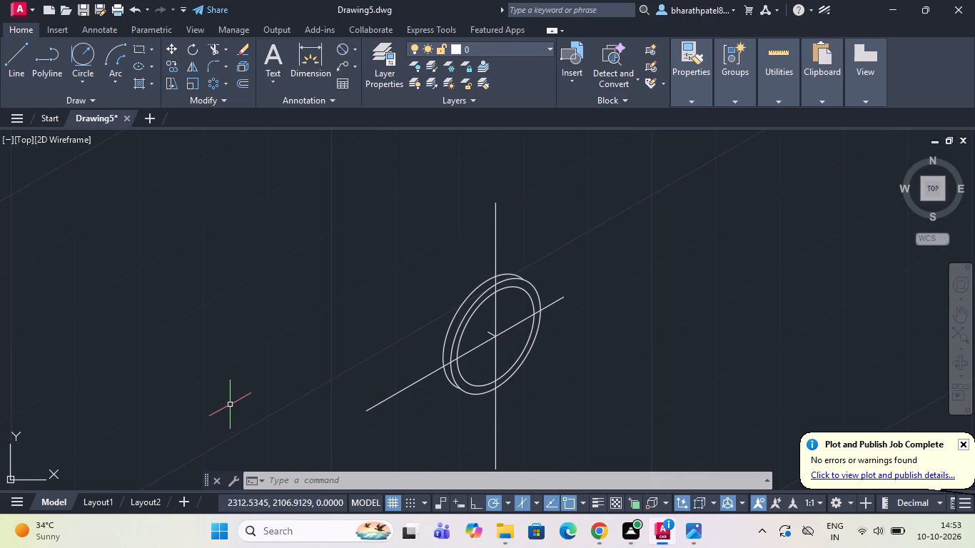
pyautogui.scroll(3, 450, 353)
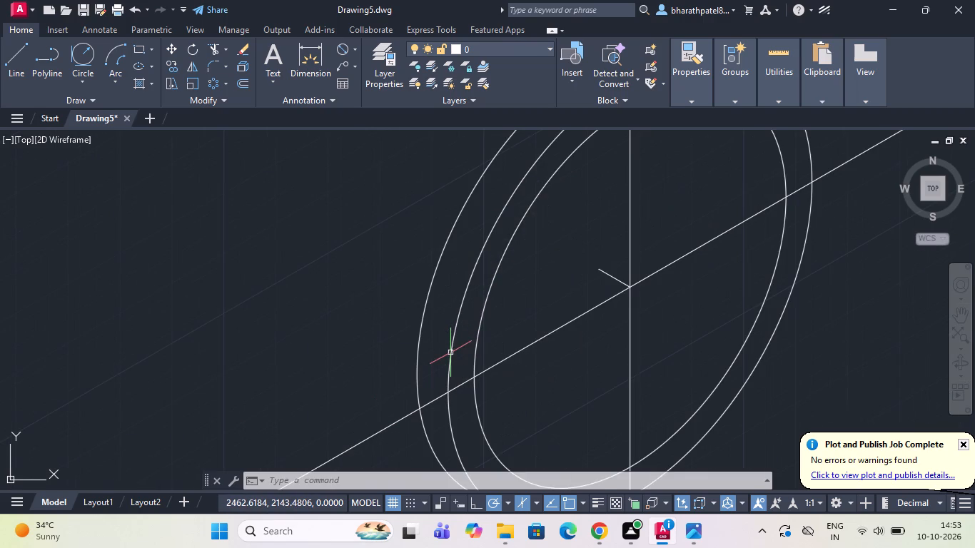
pyautogui.click(6, 65)
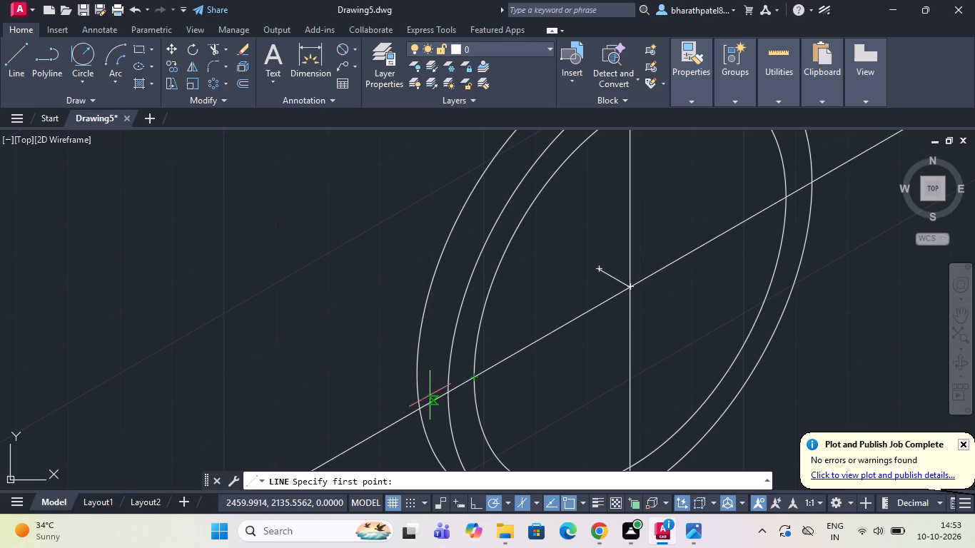
pyautogui.scroll(2, 440, 395)
pyautogui.moveTo(457, 391); pyautogui.dragTo(445, 387)
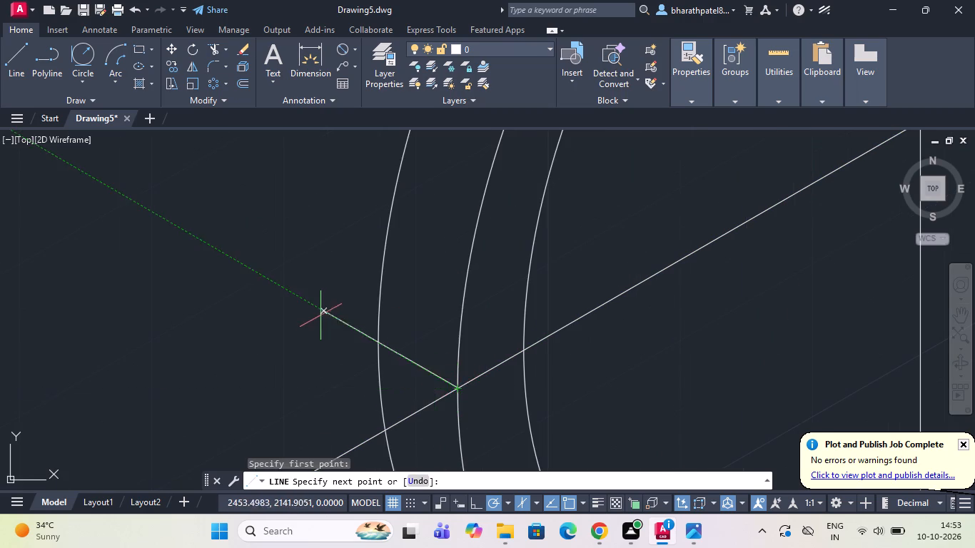
pyautogui.scroll(-3, 320, 314)
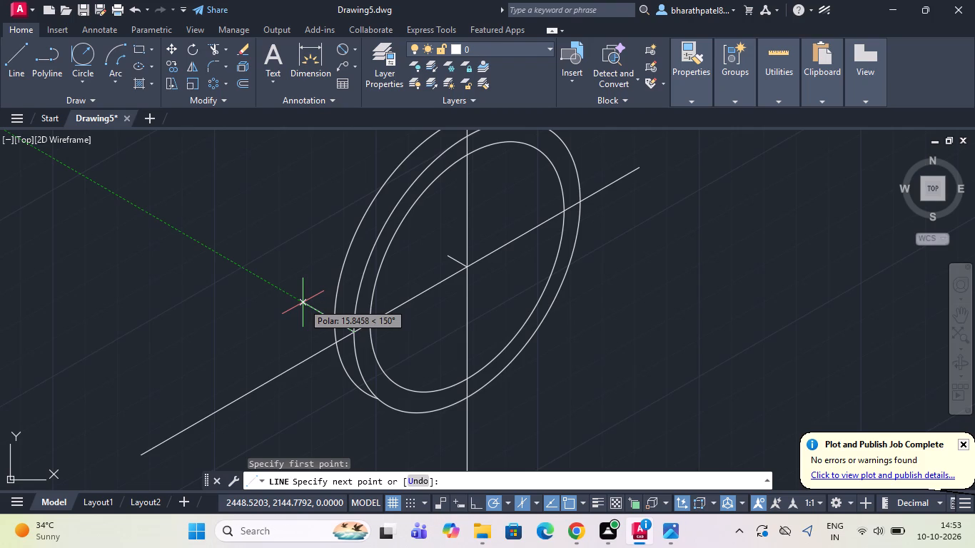
pyautogui.write('46')
pyautogui.press('Return')
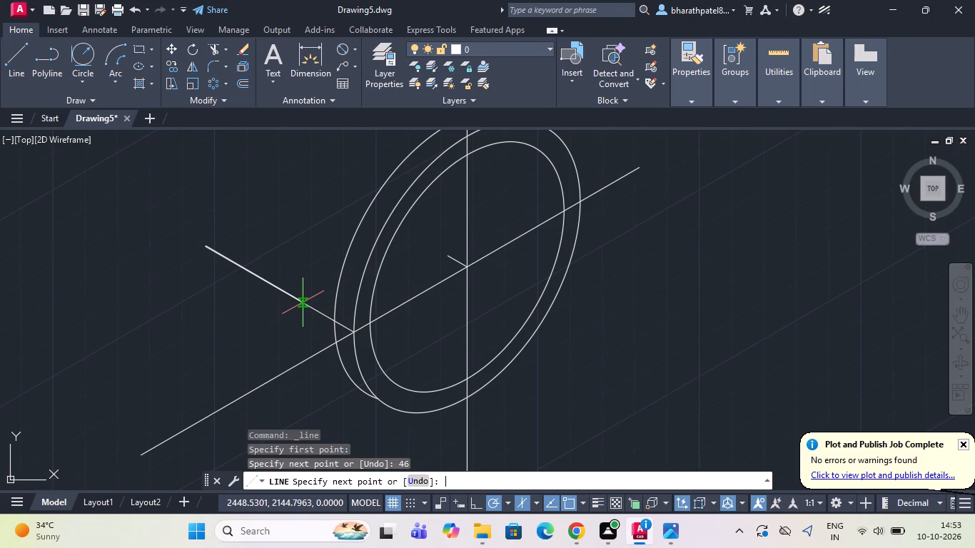
pyautogui.press('Escape')
pyautogui.scroll(-1, 260, 327)
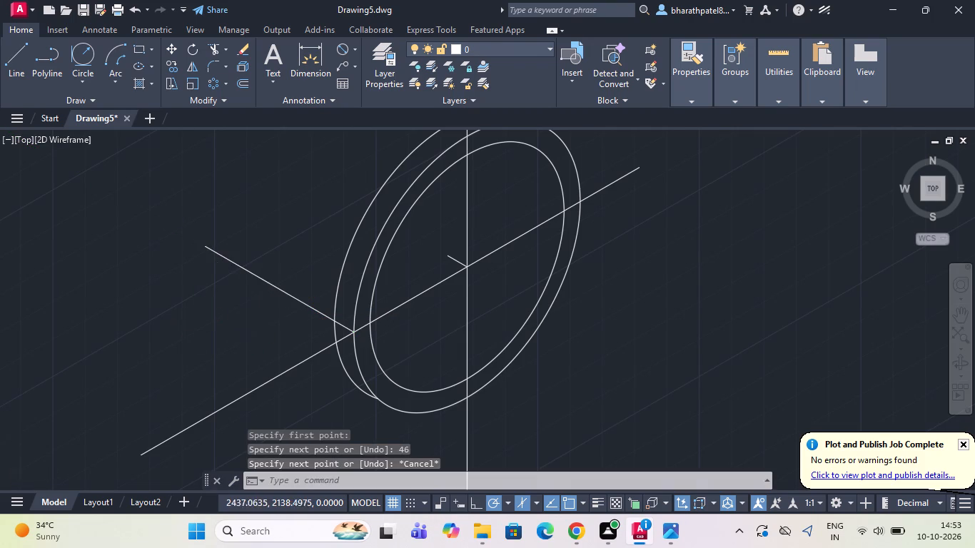
pyautogui.scroll(-1, 260, 333)
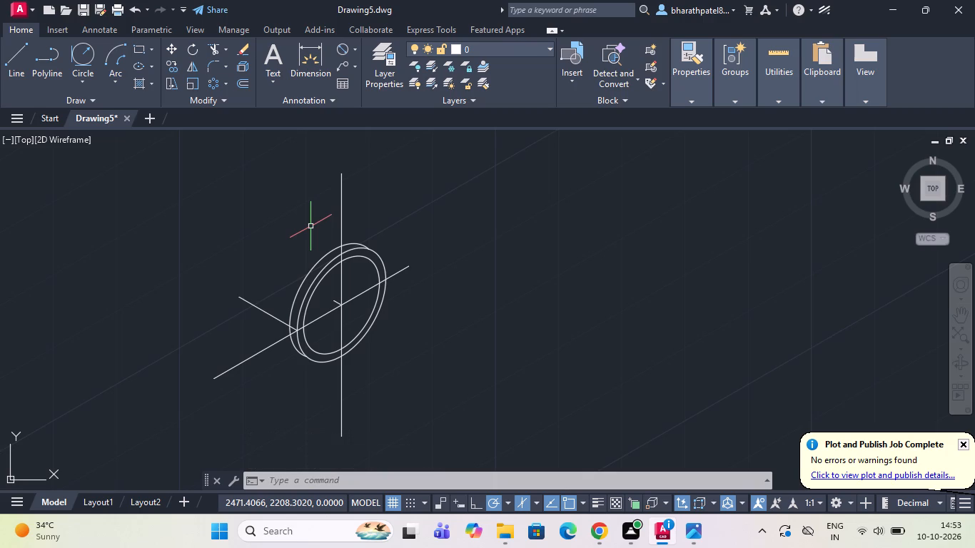
# Draw a 28-unit line at 150° from a point on the original 70-diameter isocircle, slightly above the start of the 46-unit line.
pyautogui.scroll(-2, 310, 226)
pyautogui.scroll(1, 310, 226)
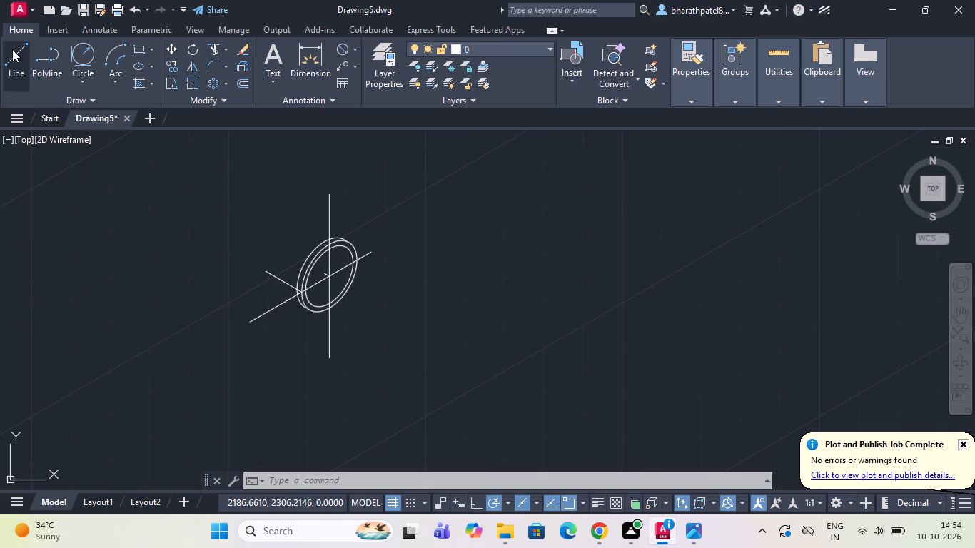
pyautogui.moveTo(12, 49); pyautogui.dragTo(21, 62)
pyautogui.scroll(4, 303, 298)
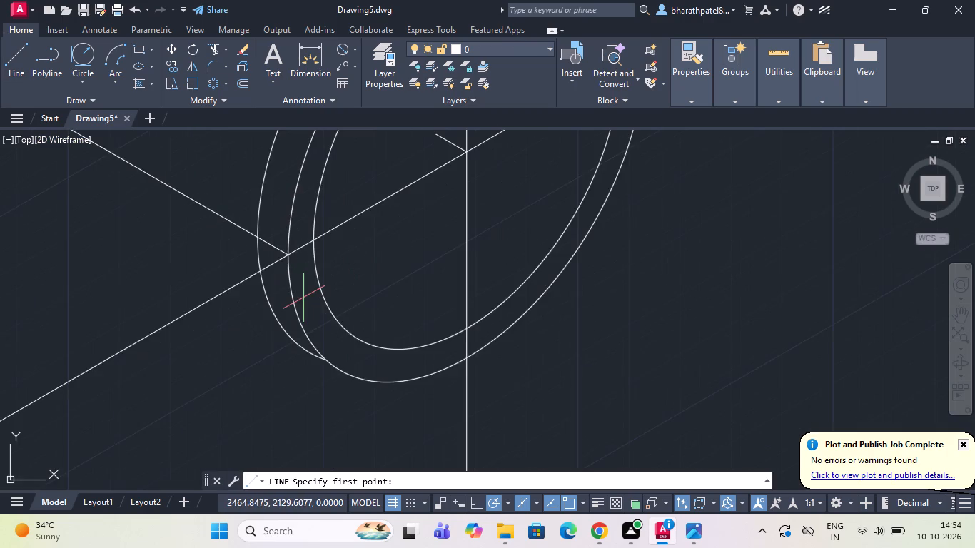
pyautogui.scroll(-2, 303, 298)
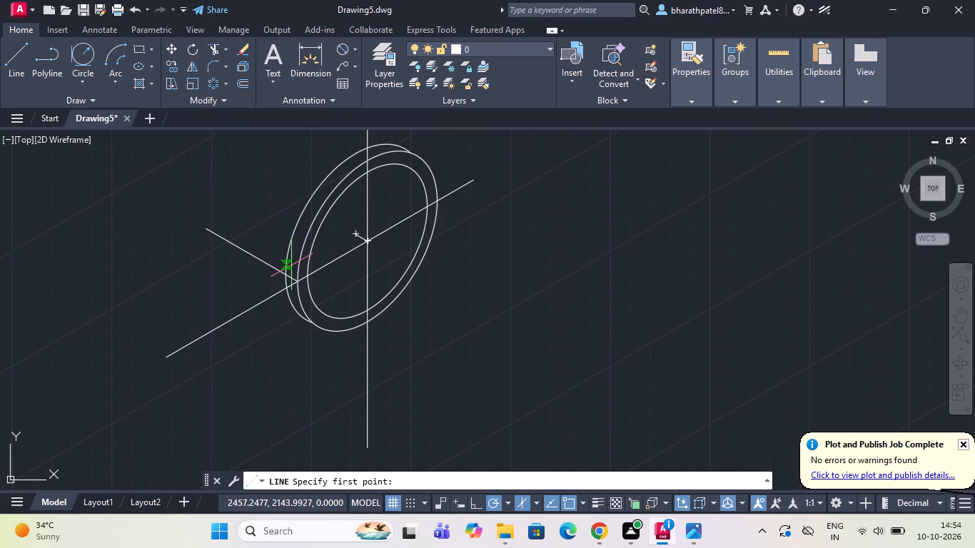
pyautogui.scroll(2, 288, 263)
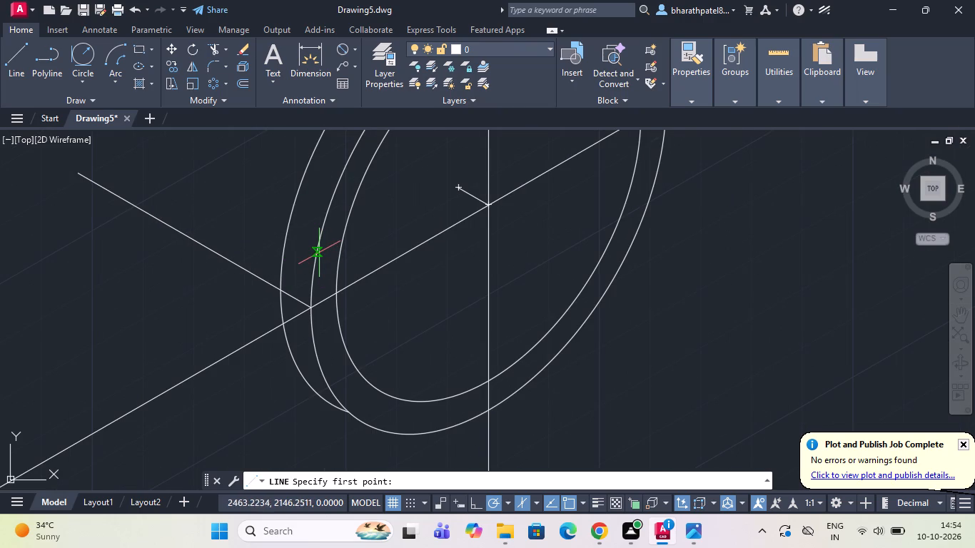
pyautogui.click(319, 253)
pyautogui.scroll(-2, 318, 253)
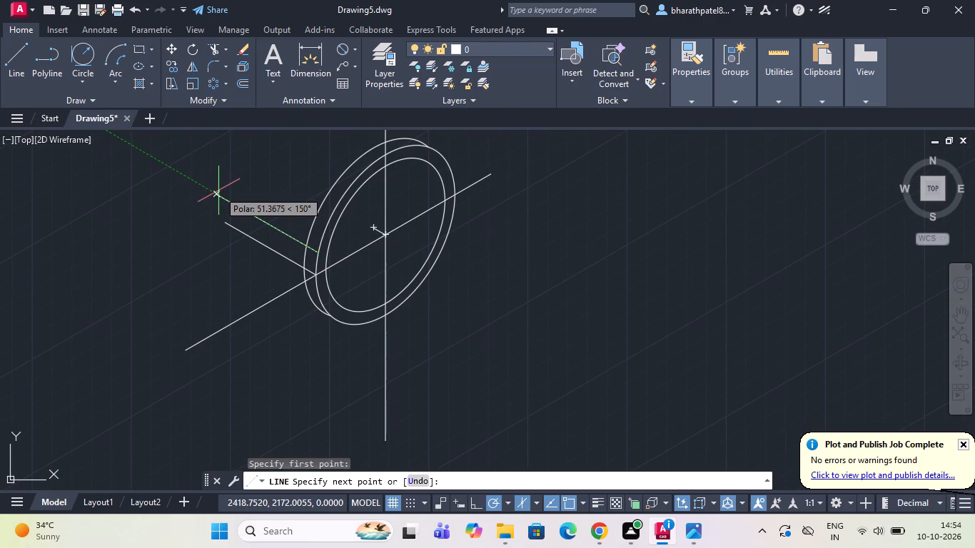
pyautogui.press('2')
pyautogui.press('8')
pyautogui.press('Return')
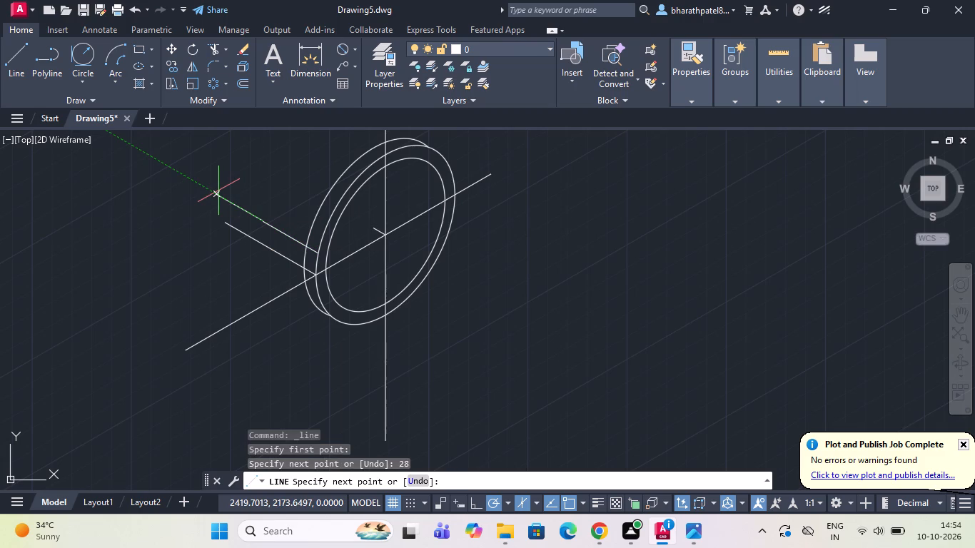
# Continue with a 42-unit line vertically upward from the outer end of the 28-unit line.
pyautogui.scroll(-4, 340, 182)
pyautogui.scroll(3, 328, 158)
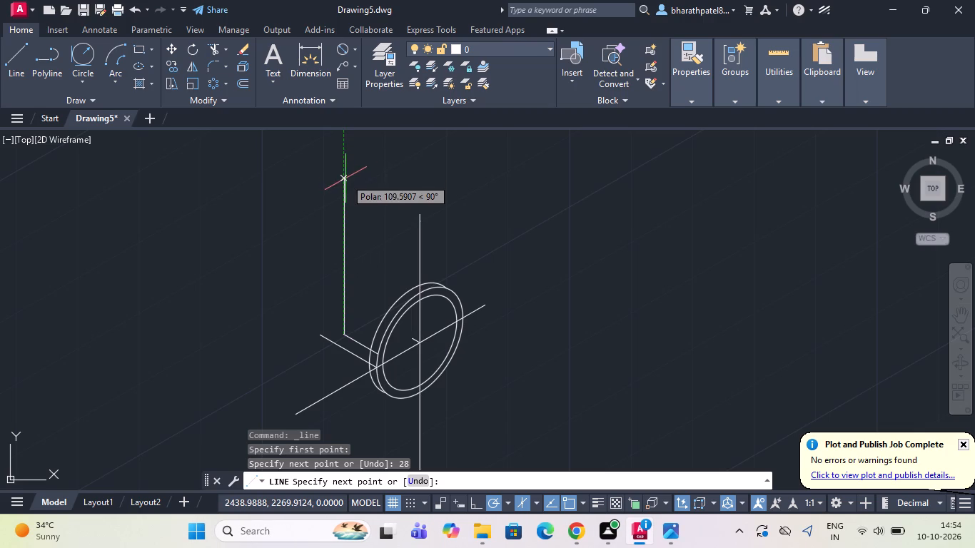
pyautogui.write('42')
pyautogui.press('Return')
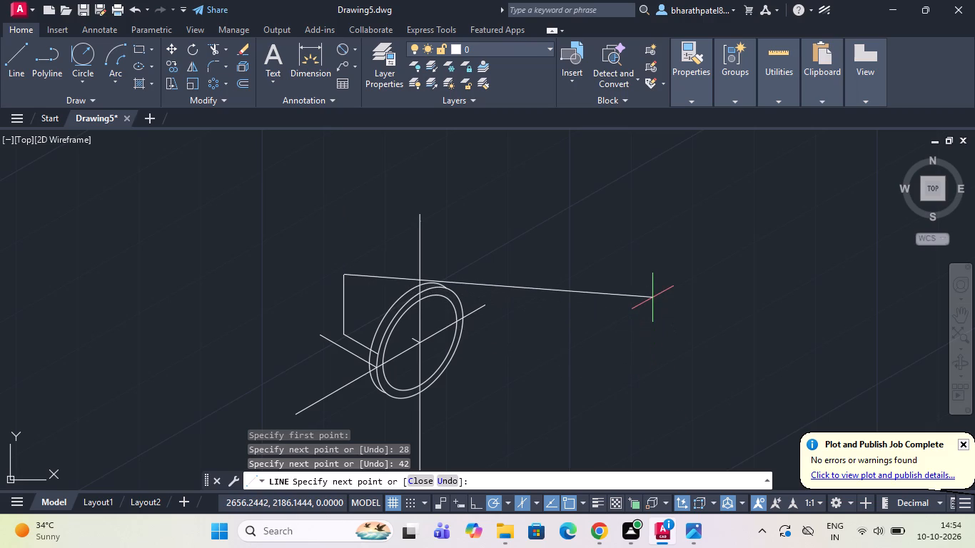
pyautogui.press('Escape')
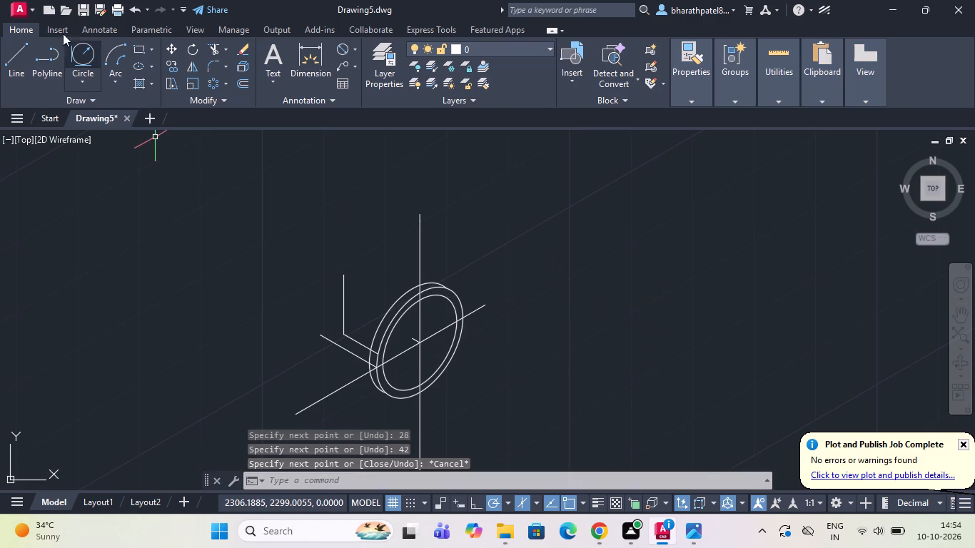
# Draw a 42-unit line vertically upward from the 28-unit line's start point on the isocircle.
pyautogui.click(16, 56)
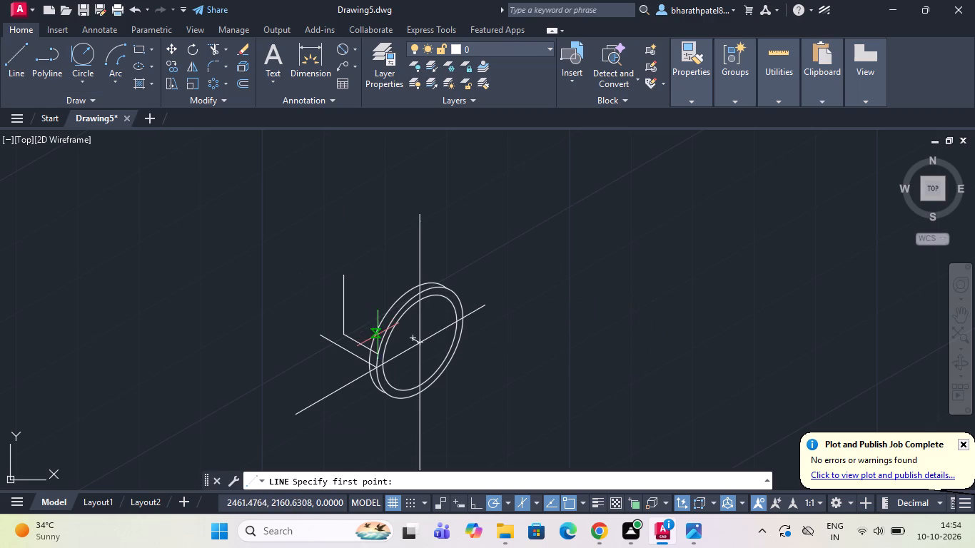
pyautogui.scroll(3, 378, 352)
pyautogui.click(373, 358)
pyautogui.scroll(-5, 373, 360)
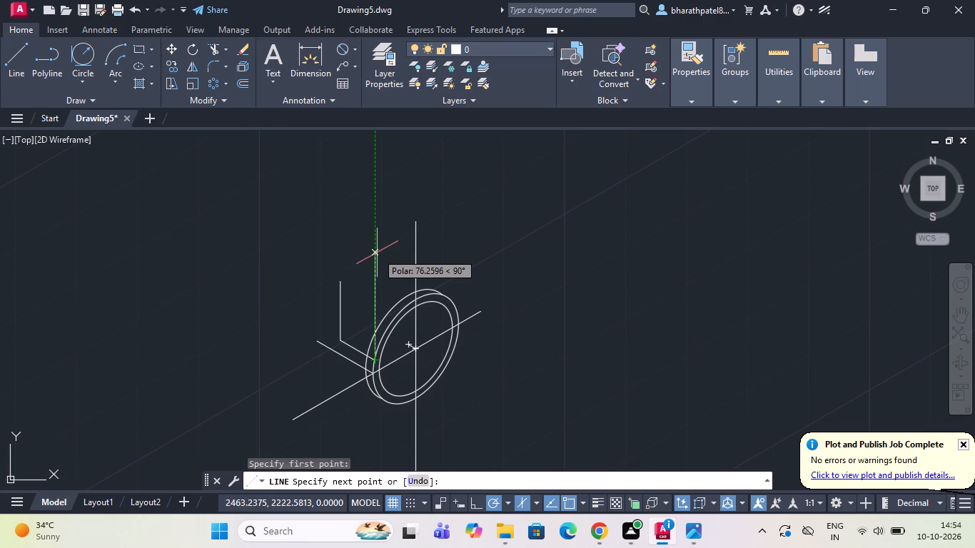
pyautogui.write('42')
pyautogui.press('Return')
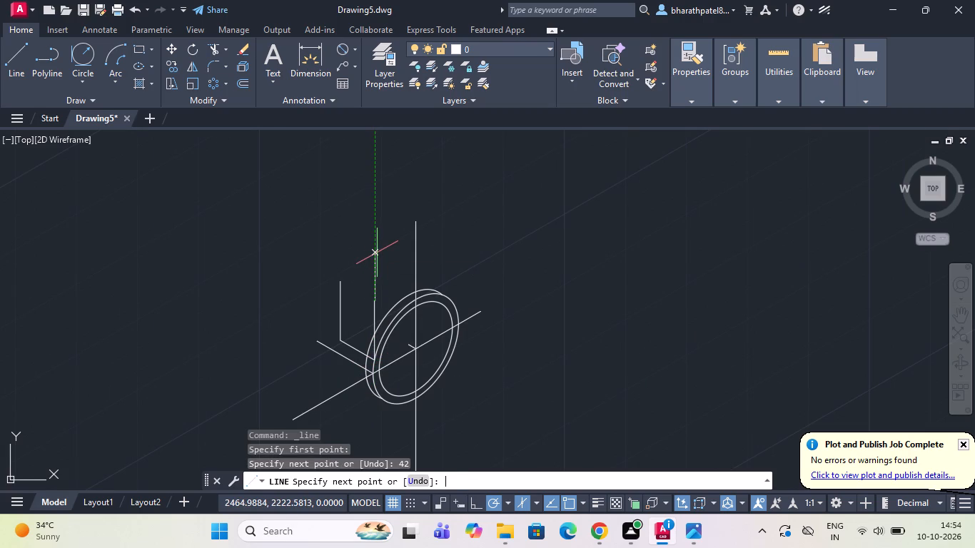
pyautogui.press('Escape')
# Draw a line joining the top ends of the two 42-unit verticals to close the lug outline.
pyautogui.scroll(1, 368, 284)
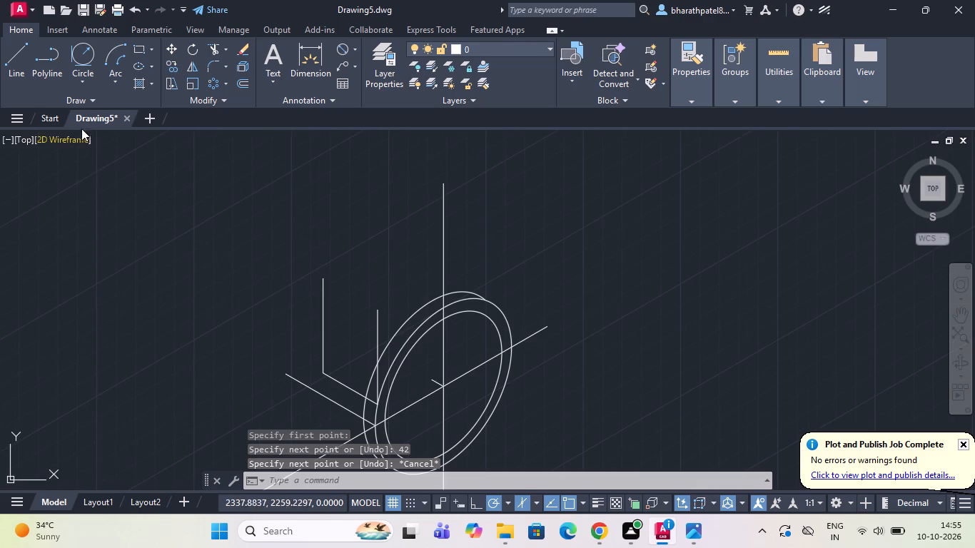
pyautogui.click(15, 61)
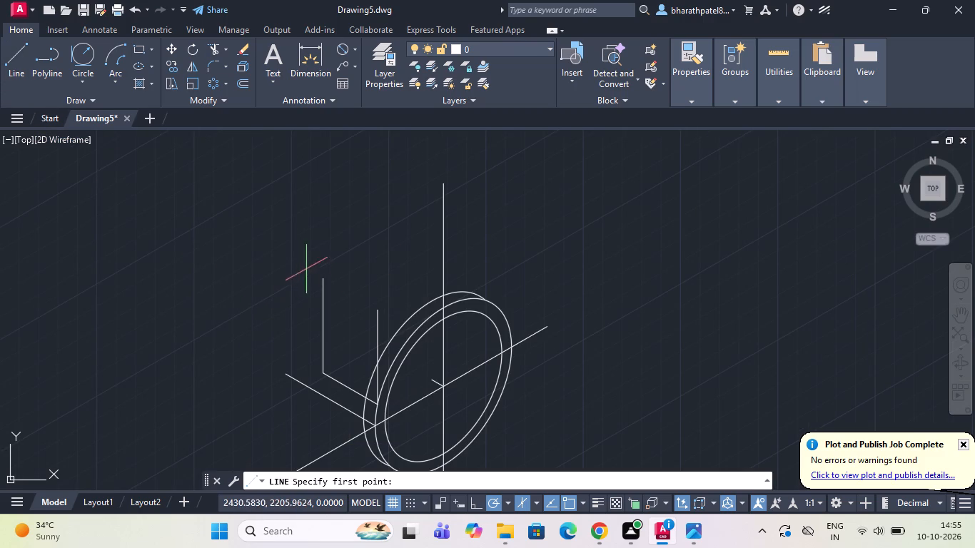
pyautogui.moveTo(320, 278); pyautogui.dragTo(330, 283)
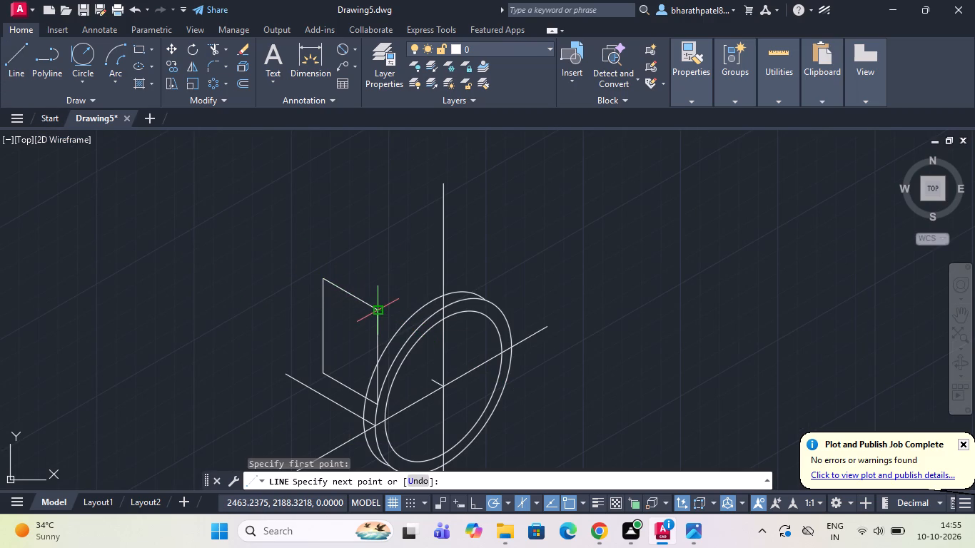
pyautogui.click(379, 313)
pyautogui.press('Escape')
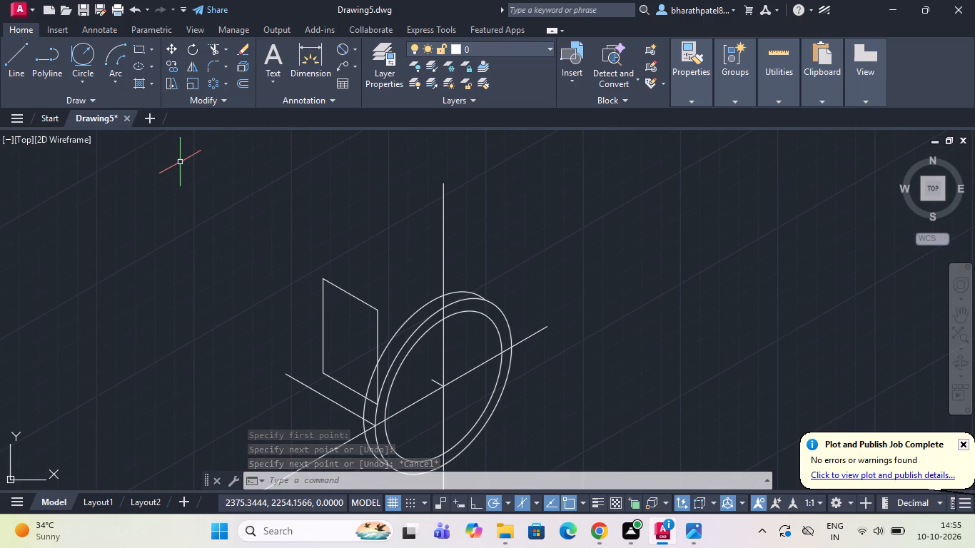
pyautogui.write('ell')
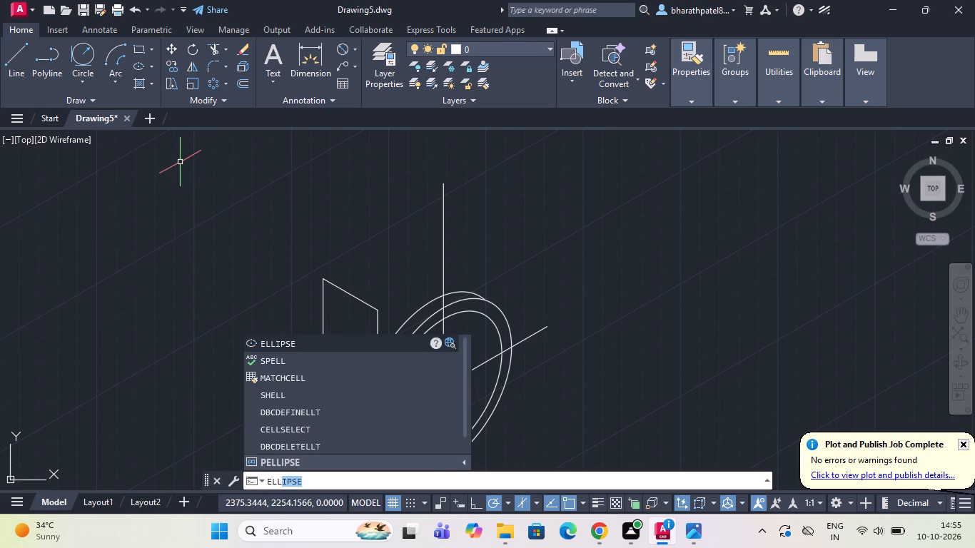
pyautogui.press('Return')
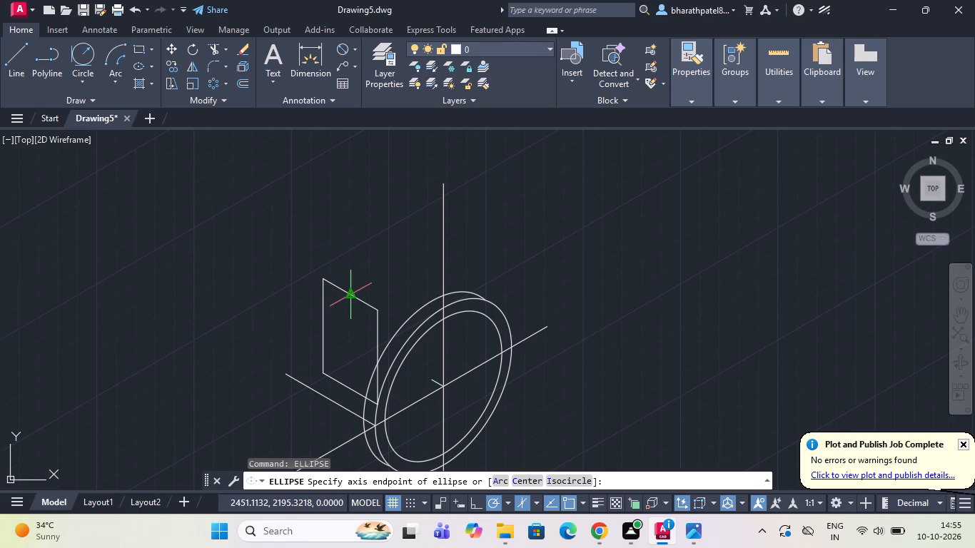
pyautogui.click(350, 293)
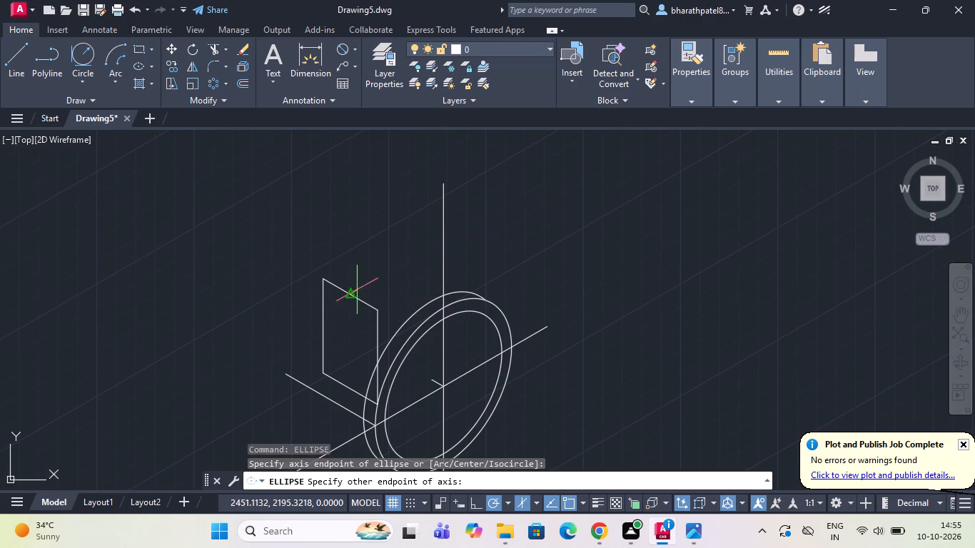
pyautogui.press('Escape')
# Draw a 14-radius isocircle on the left isoplane, centred on the midpoint of the lug outline's top edge.
pyautogui.press('space')
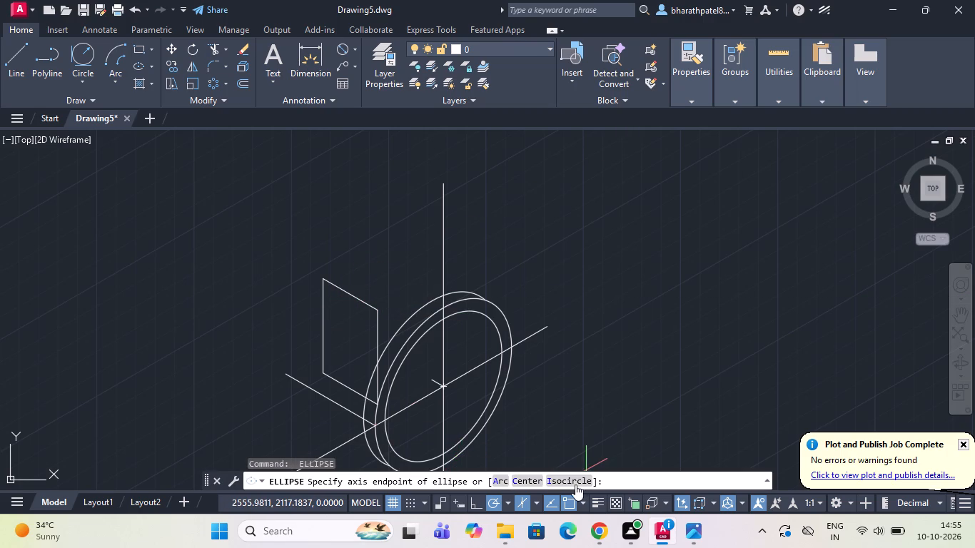
pyautogui.click(567, 483)
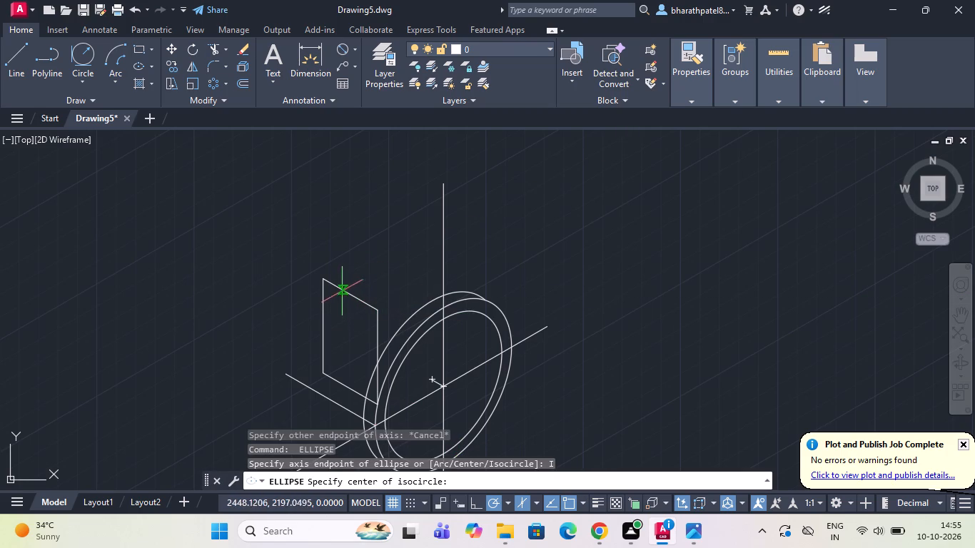
pyautogui.click(349, 293)
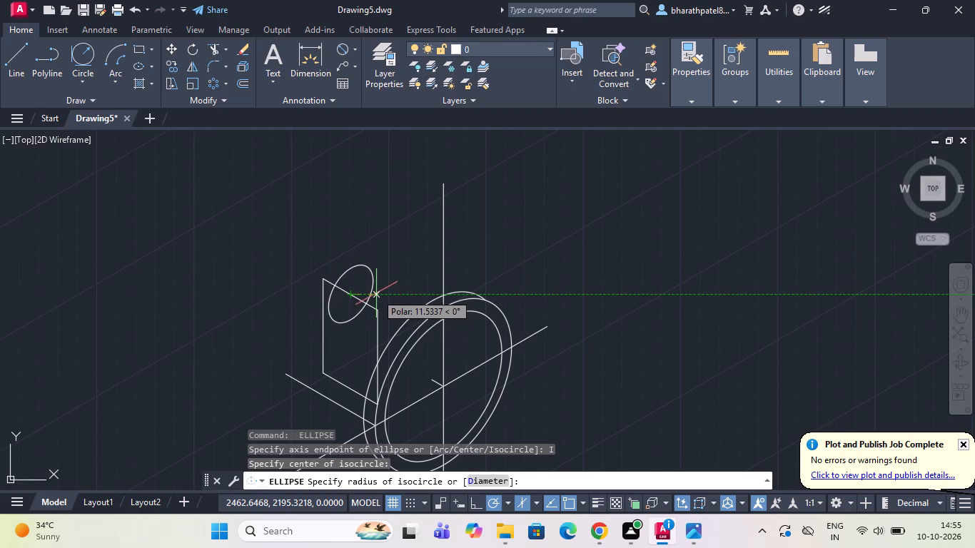
pyautogui.press('F5')
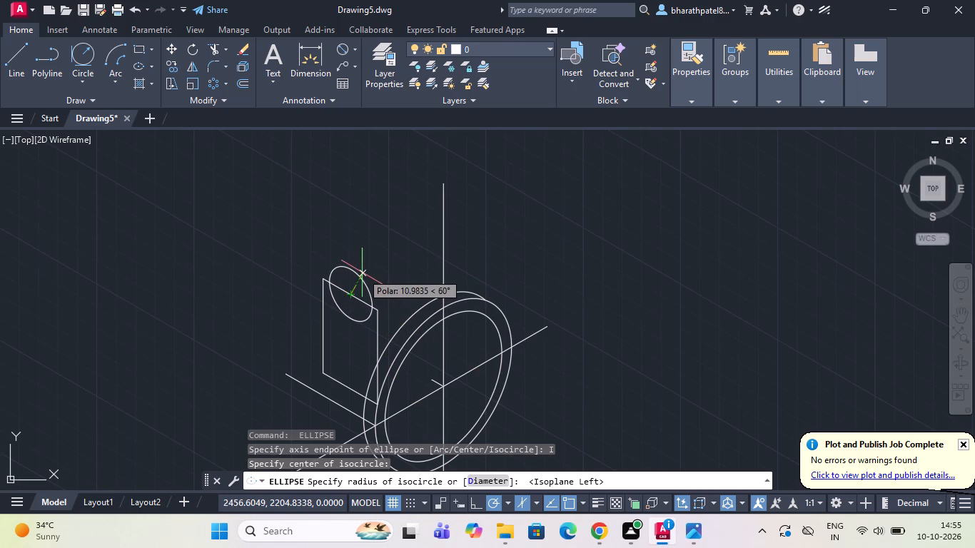
pyautogui.write('14')
pyautogui.press('Return')
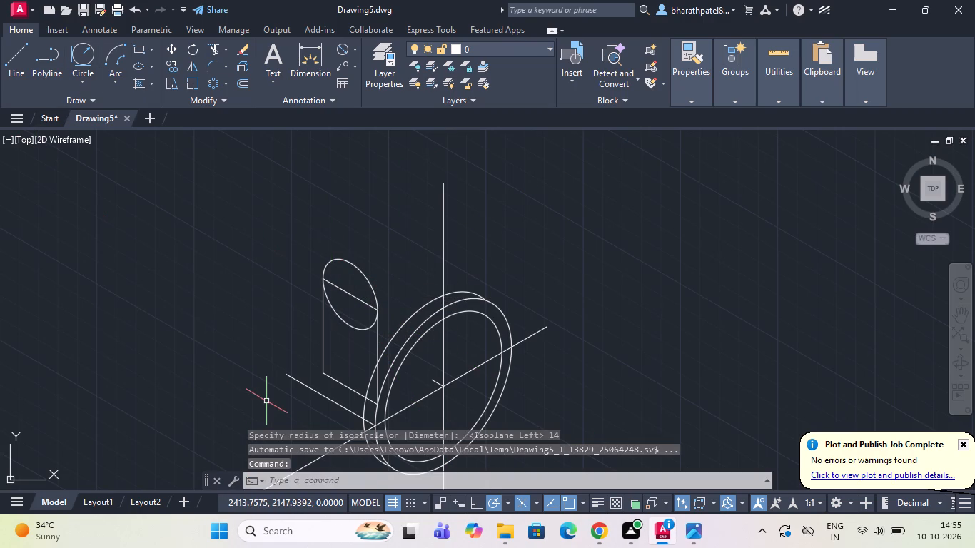
# Draw a concentric 12-diameter isocircle for the lug hole on the left isoplane, centred on the 14-radius isocircle.
pyautogui.press('space')
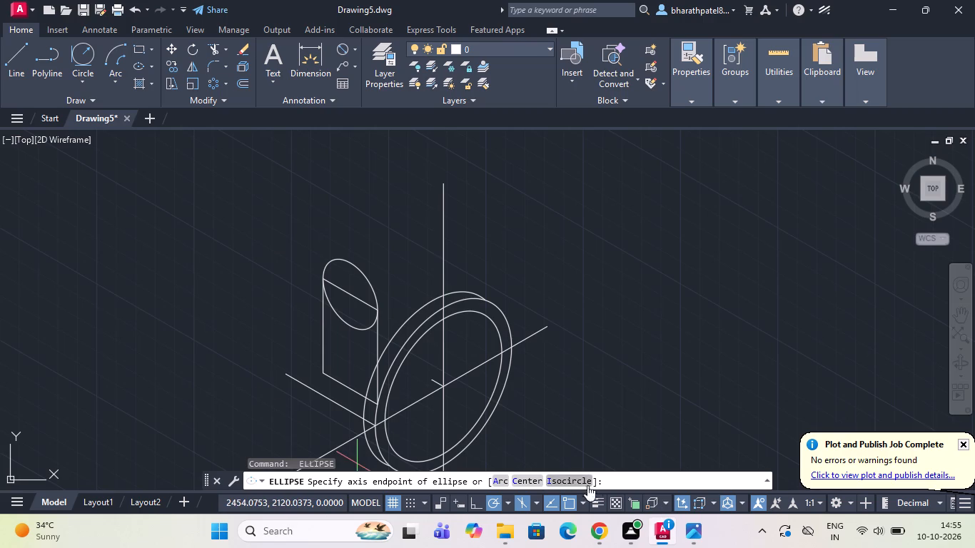
pyautogui.click(580, 484)
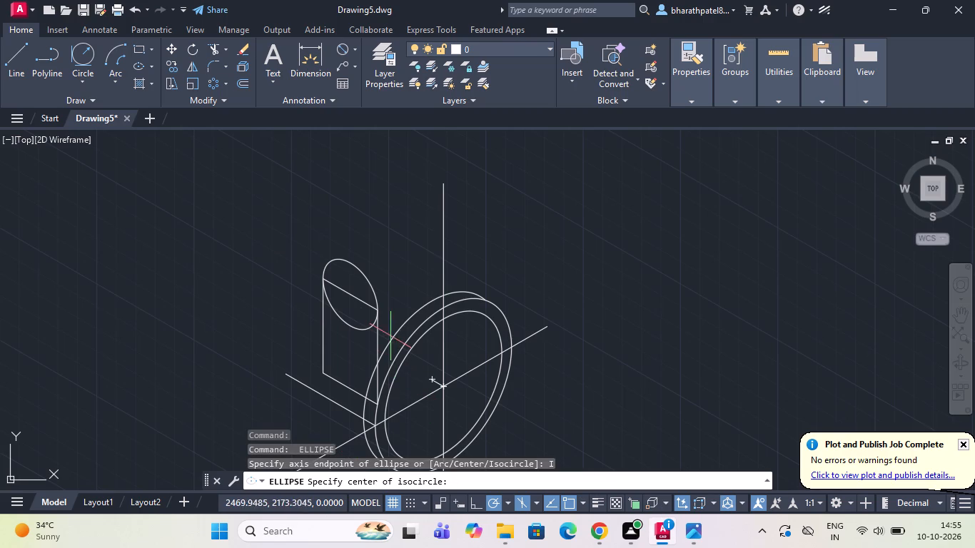
pyautogui.click(355, 298)
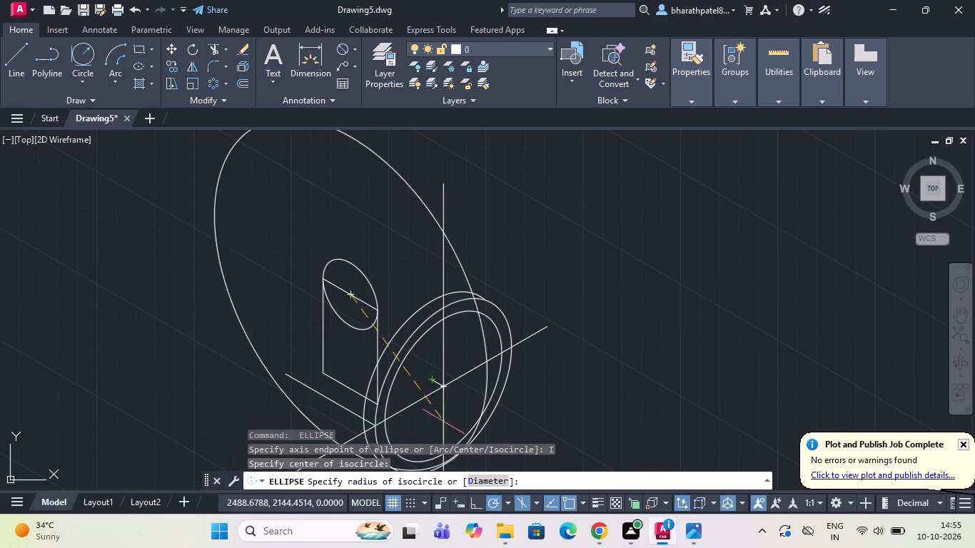
pyautogui.click(484, 481)
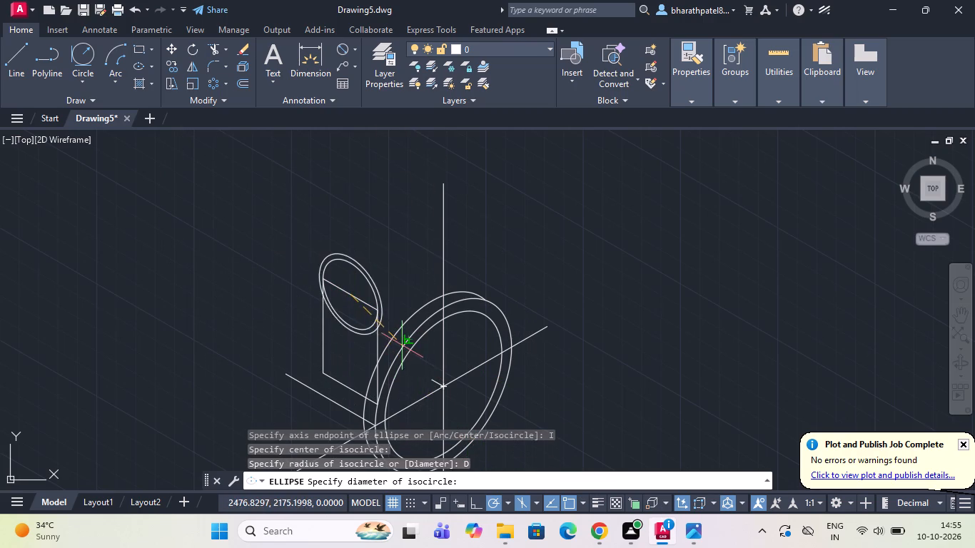
pyautogui.write('12')
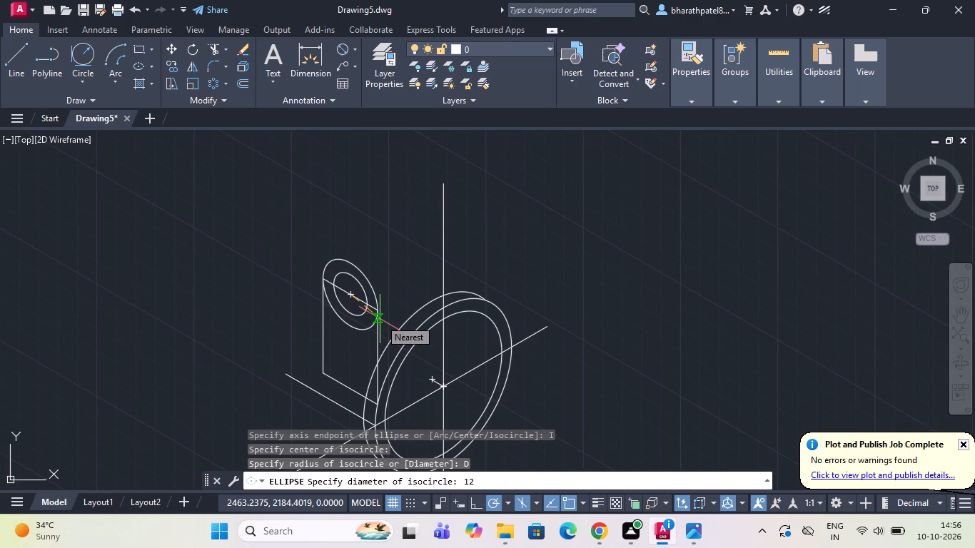
pyautogui.press('Return')
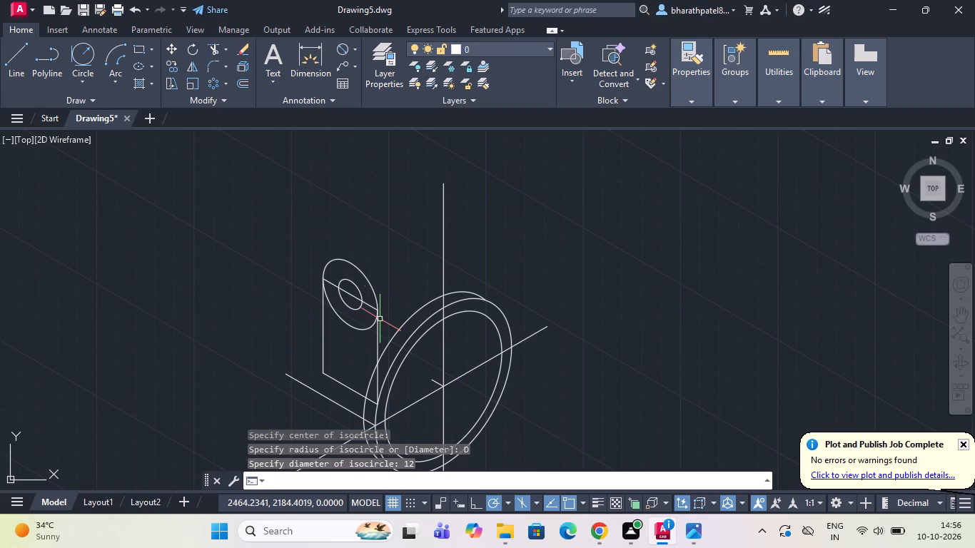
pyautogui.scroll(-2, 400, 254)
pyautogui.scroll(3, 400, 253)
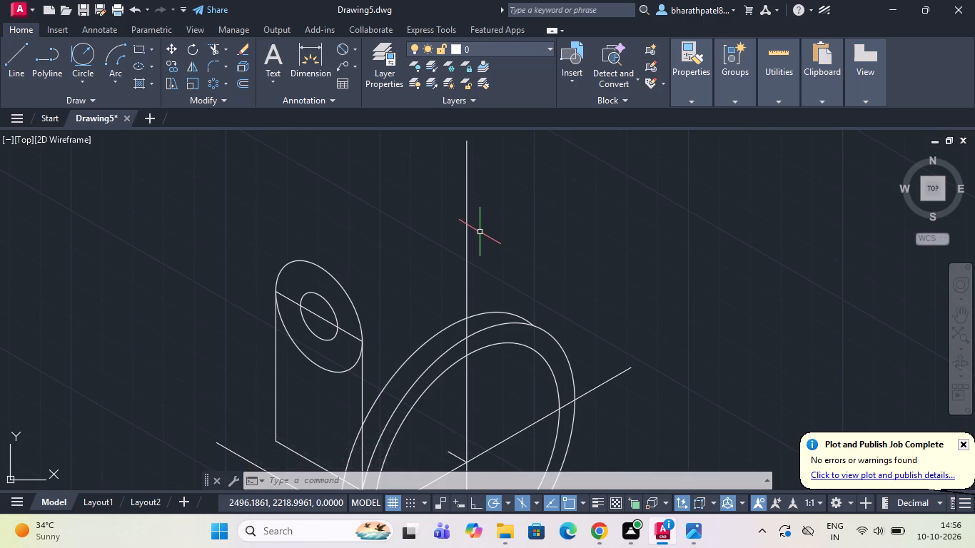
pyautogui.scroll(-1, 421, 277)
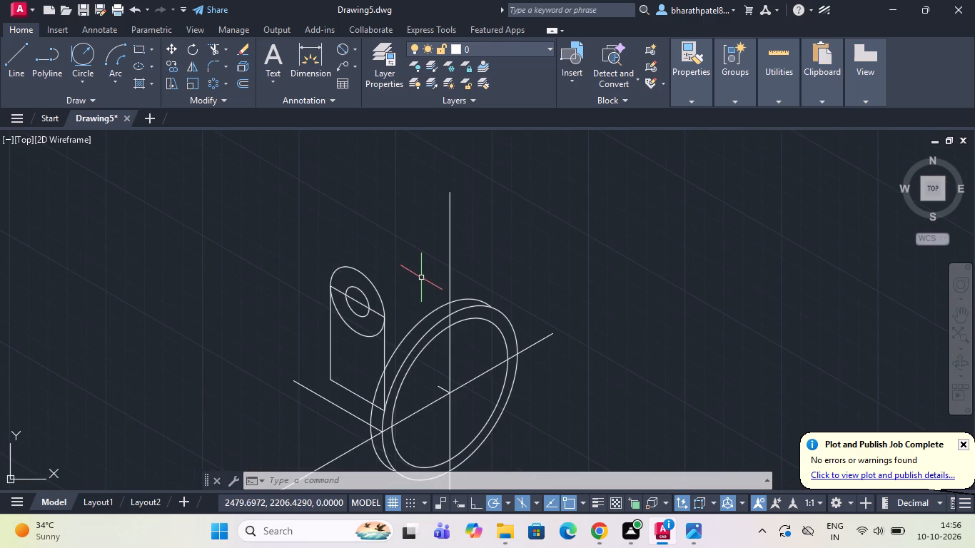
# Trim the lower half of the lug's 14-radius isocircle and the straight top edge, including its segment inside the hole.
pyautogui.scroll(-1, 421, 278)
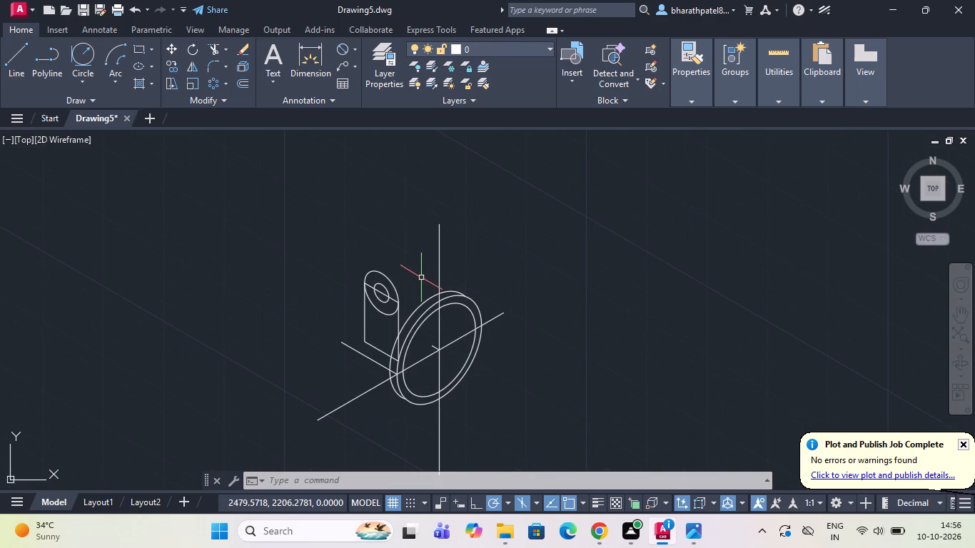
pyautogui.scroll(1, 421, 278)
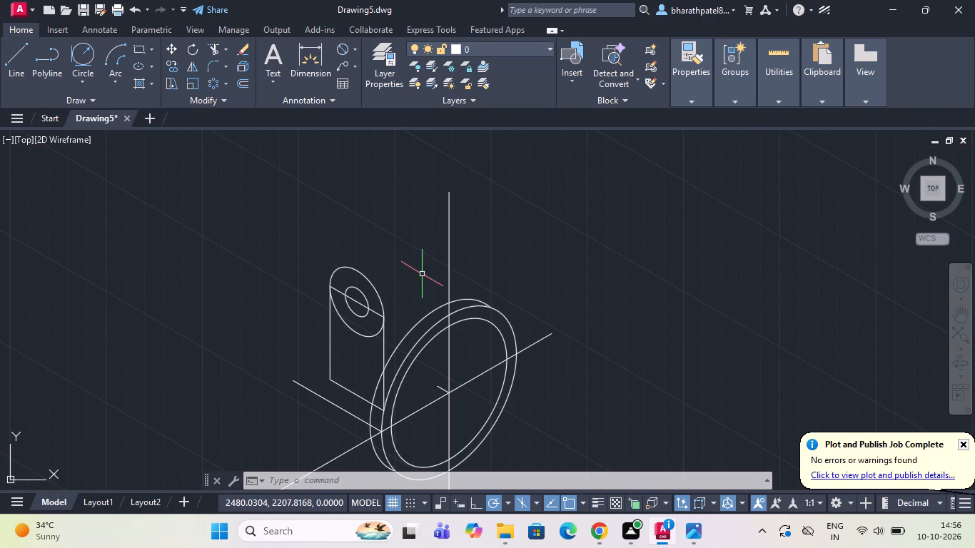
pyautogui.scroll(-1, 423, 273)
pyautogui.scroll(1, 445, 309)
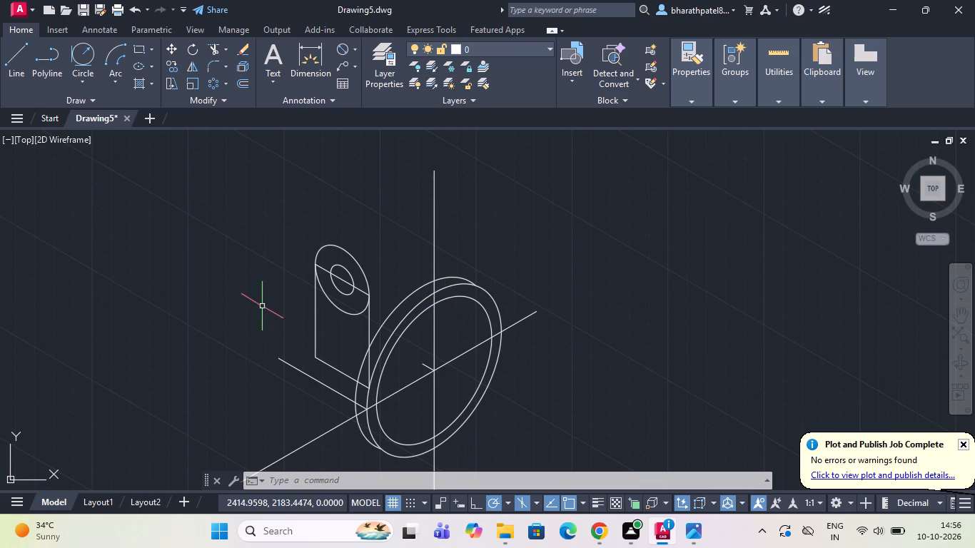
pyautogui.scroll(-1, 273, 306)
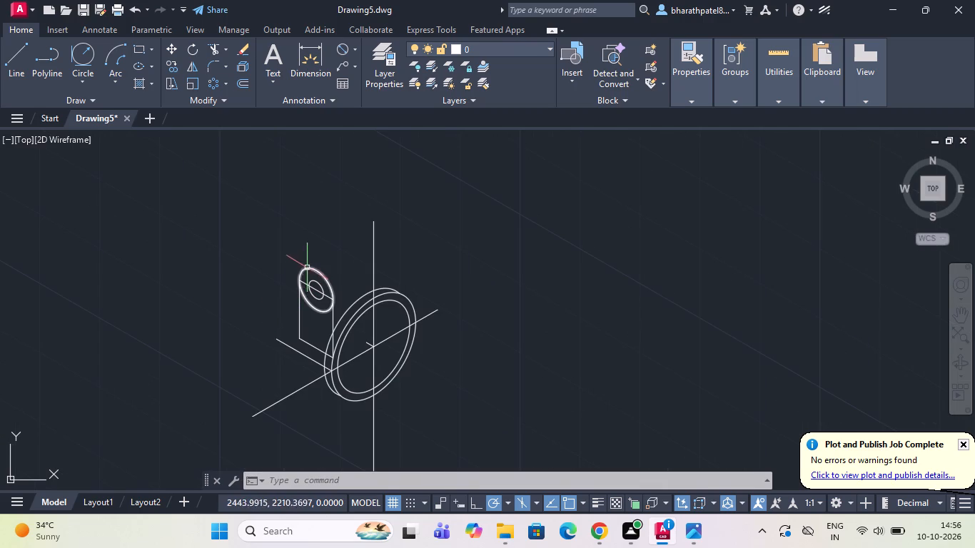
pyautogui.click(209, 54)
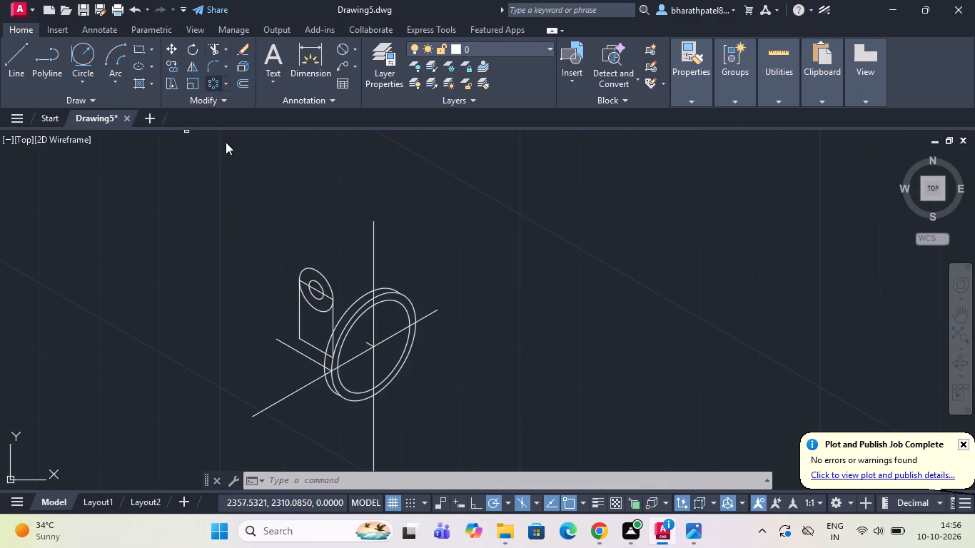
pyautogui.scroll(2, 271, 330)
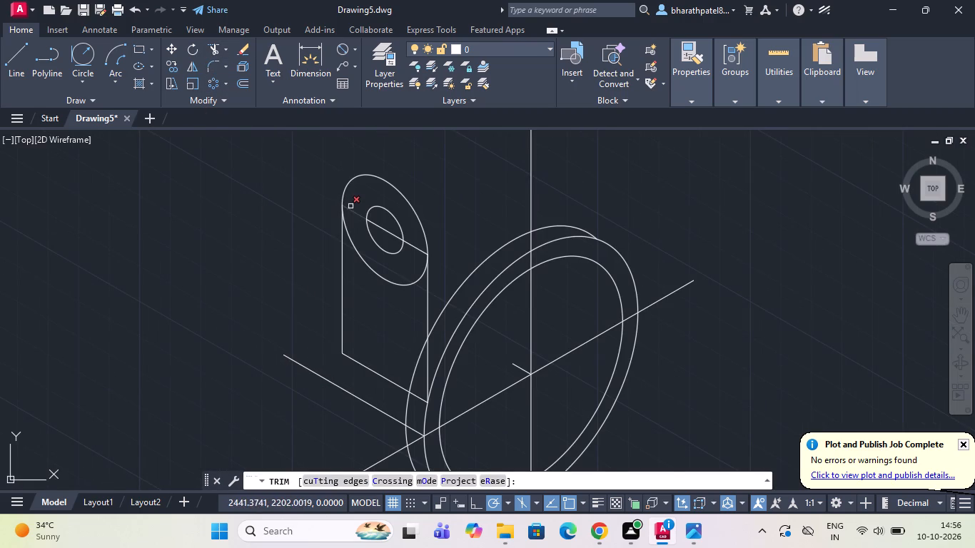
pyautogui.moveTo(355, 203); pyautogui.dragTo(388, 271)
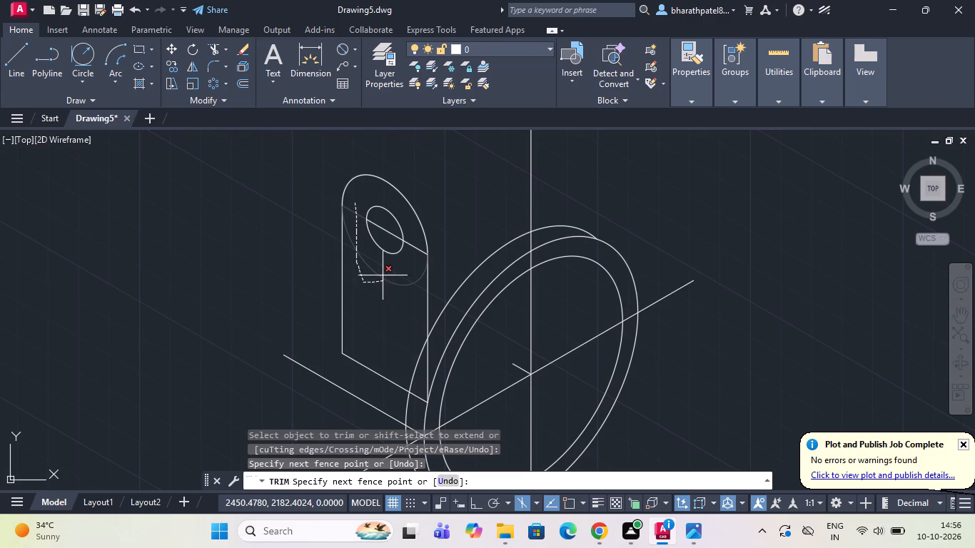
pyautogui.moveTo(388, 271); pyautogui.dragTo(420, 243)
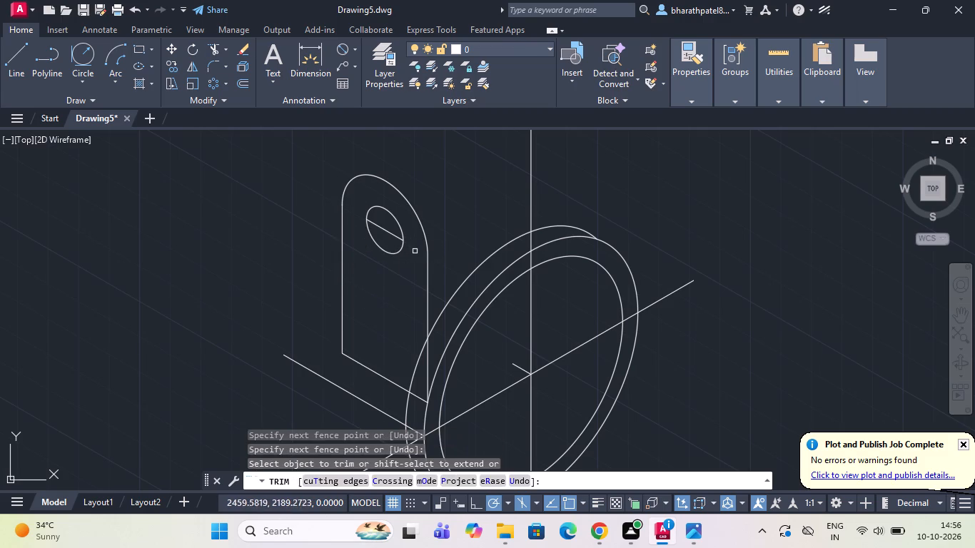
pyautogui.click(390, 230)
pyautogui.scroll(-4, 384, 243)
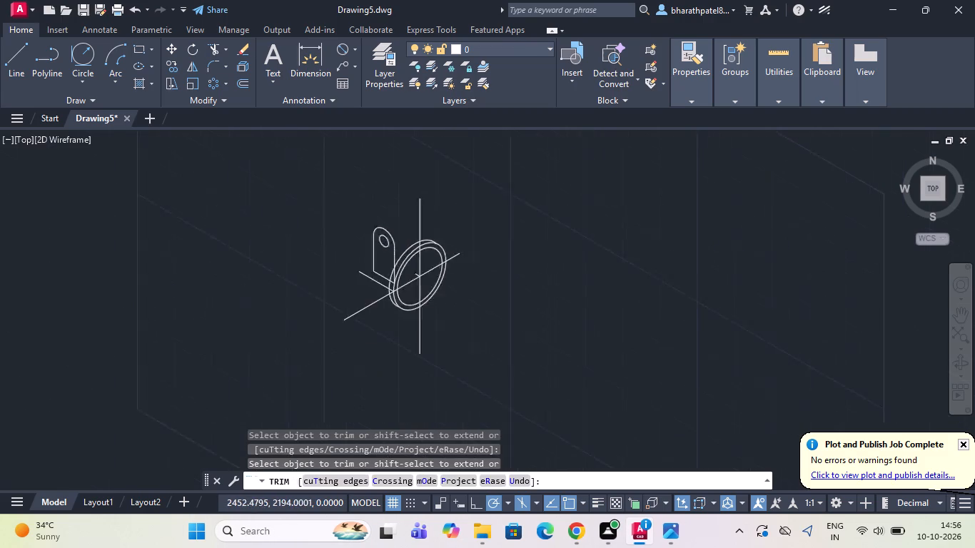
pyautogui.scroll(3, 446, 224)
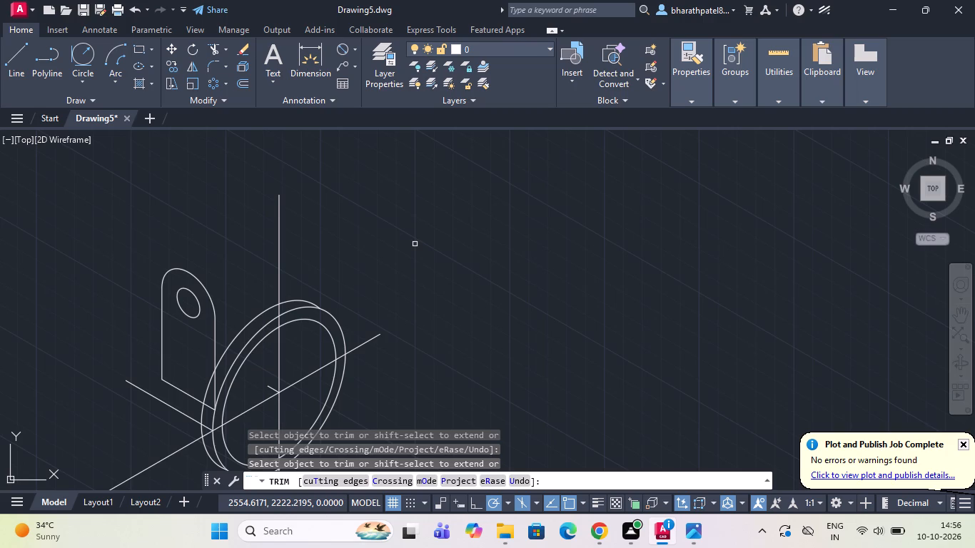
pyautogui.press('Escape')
# Undo the trims, both lug isocircles and the lug outline lines, back to the ring and its construction lines.
pyautogui.hotkey('ctrl', 'z')
pyautogui.hotkey('ctrl', 'z')
pyautogui.hotkey('ctrl', 'z')
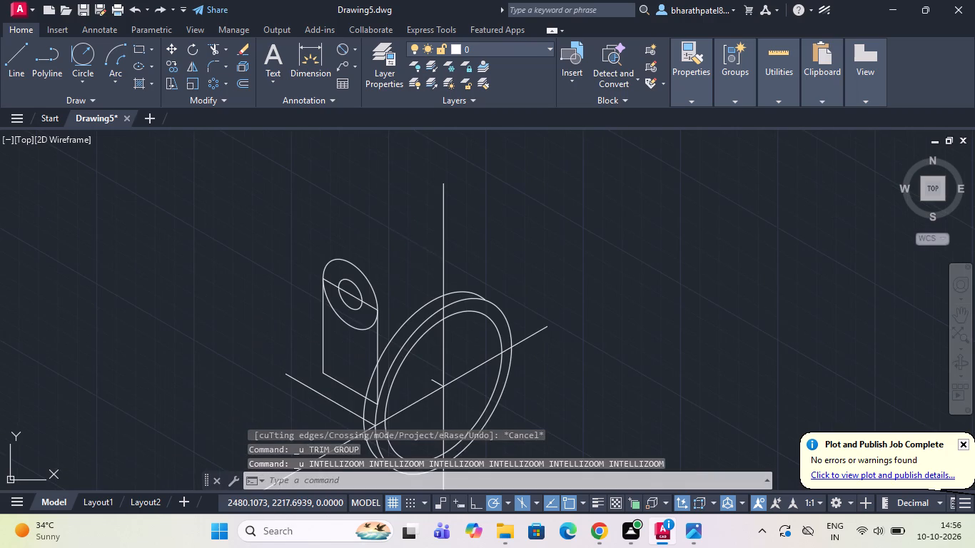
pyautogui.hotkey('ctrl', 'z')
pyautogui.hotkey('ctrl', 'z')
pyautogui.hotkey('ctrl', 'z')
pyautogui.hotkey('ctrl', 'z')
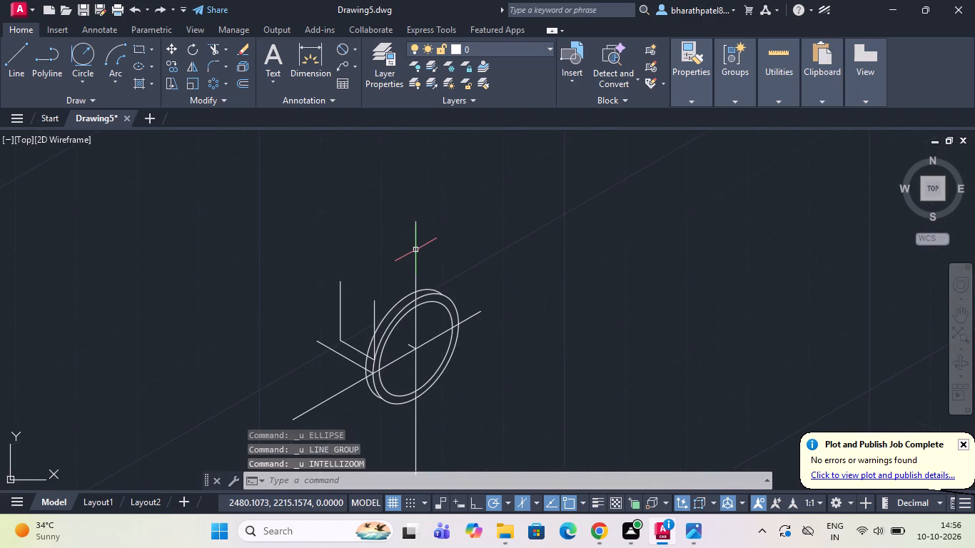
pyautogui.hotkey('ctrl', 'z')
pyautogui.hotkey('ctrl', 'z')
# Draw a 28-unit lug base line at 150° from the ring's rear isocircle, continuing with a 42-unit line vertically upward.
pyautogui.scroll(2, 278, 268)
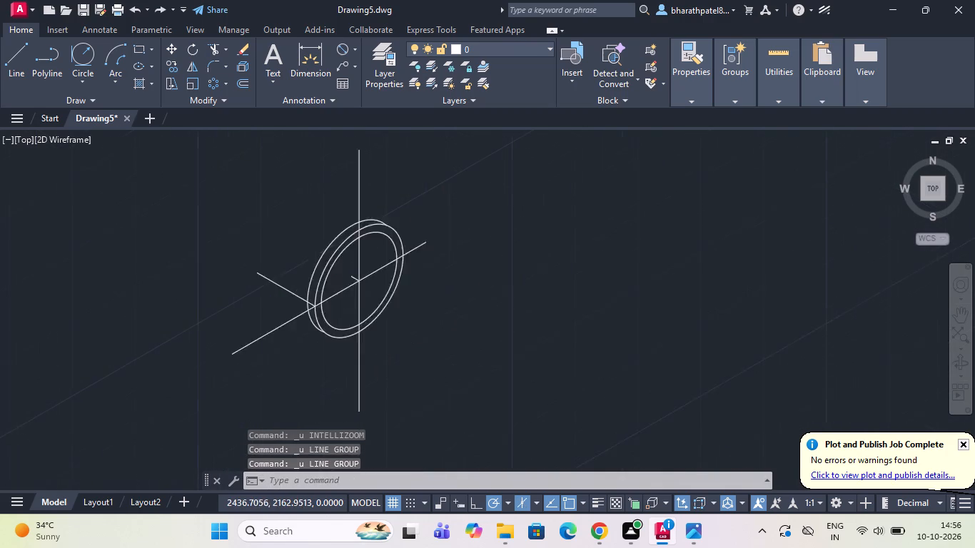
pyautogui.scroll(2, 278, 268)
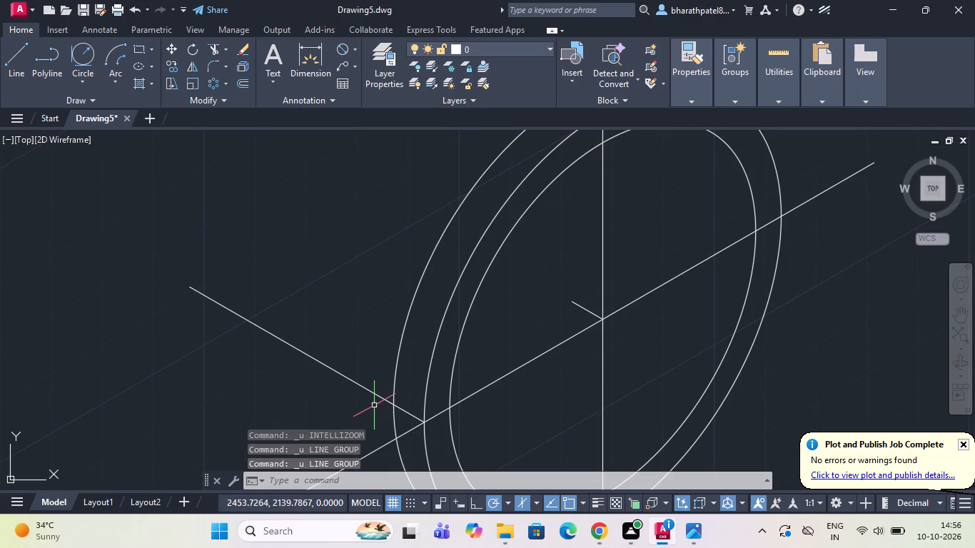
pyautogui.click(17, 75)
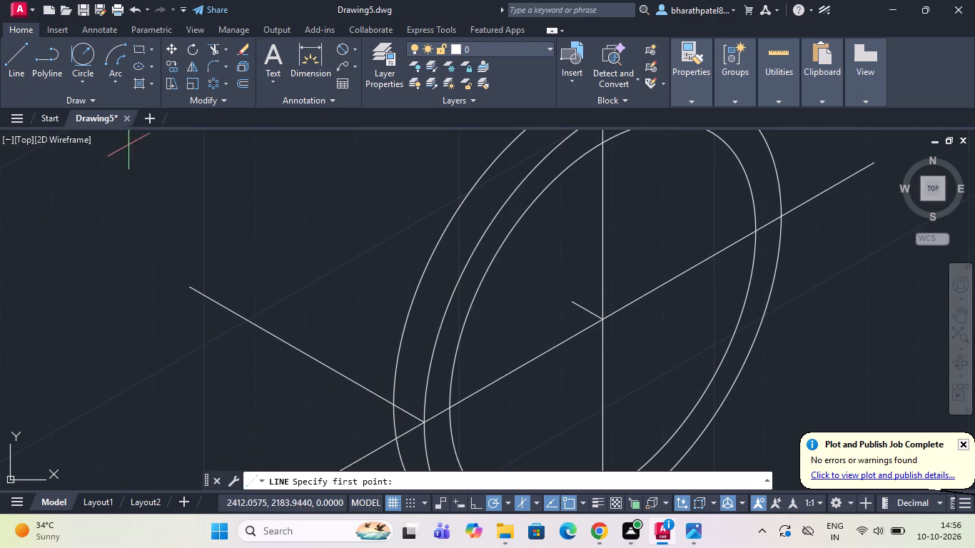
pyautogui.scroll(-1, 298, 271)
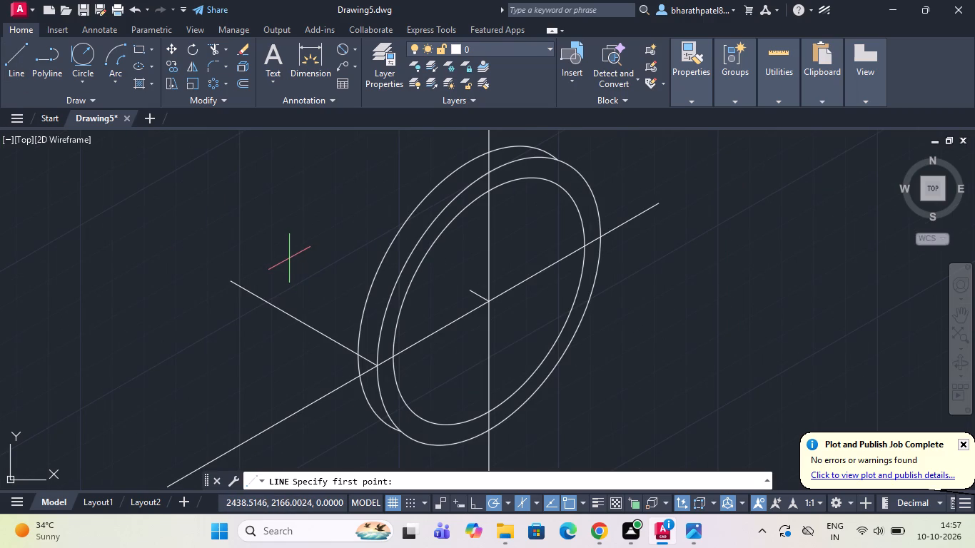
pyautogui.click(358, 330)
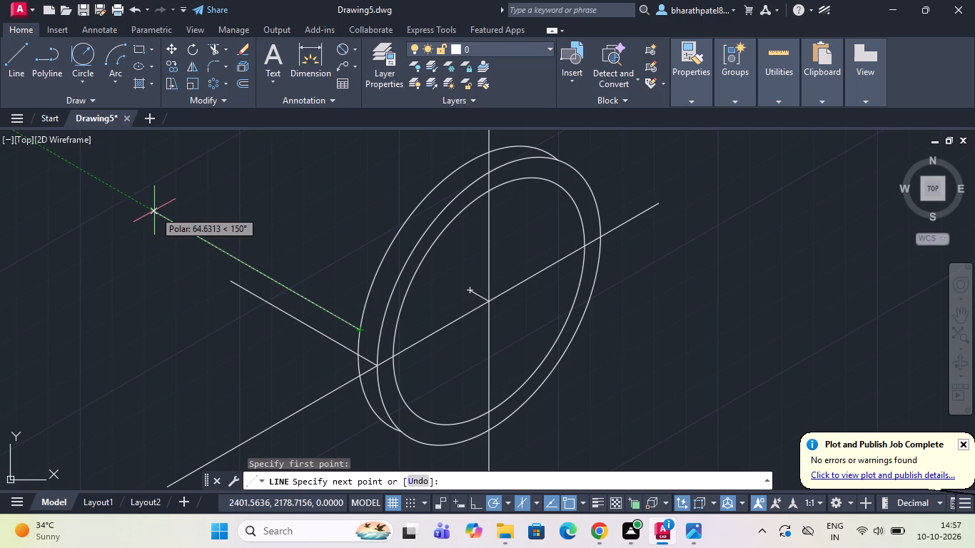
pyautogui.press('2')
pyautogui.press('8')
pyautogui.press('Return')
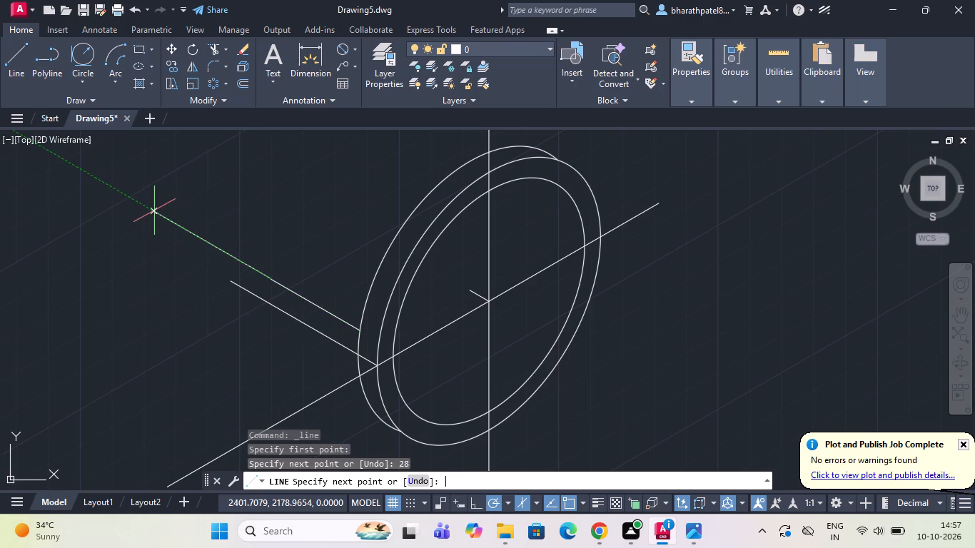
pyautogui.scroll(-2, 258, 314)
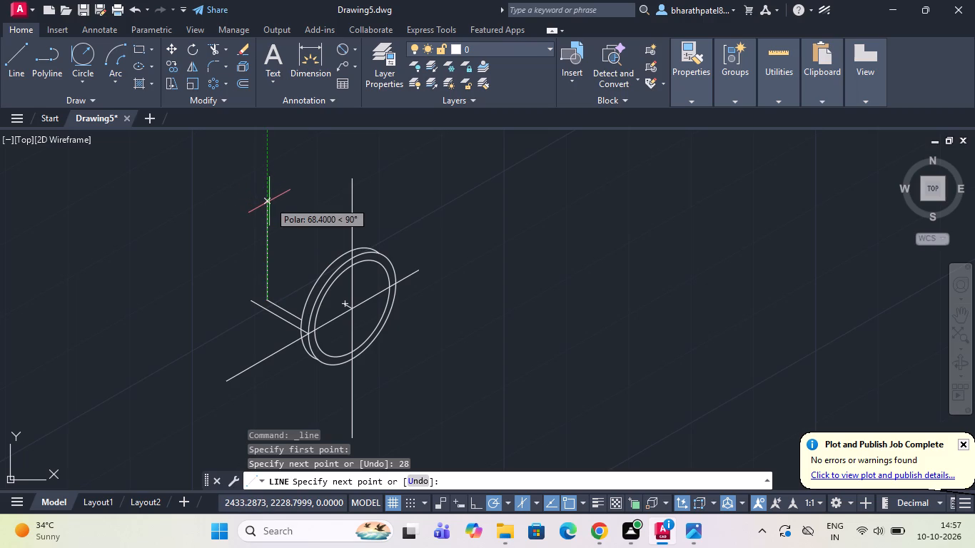
pyautogui.write('42')
pyautogui.press('Return')
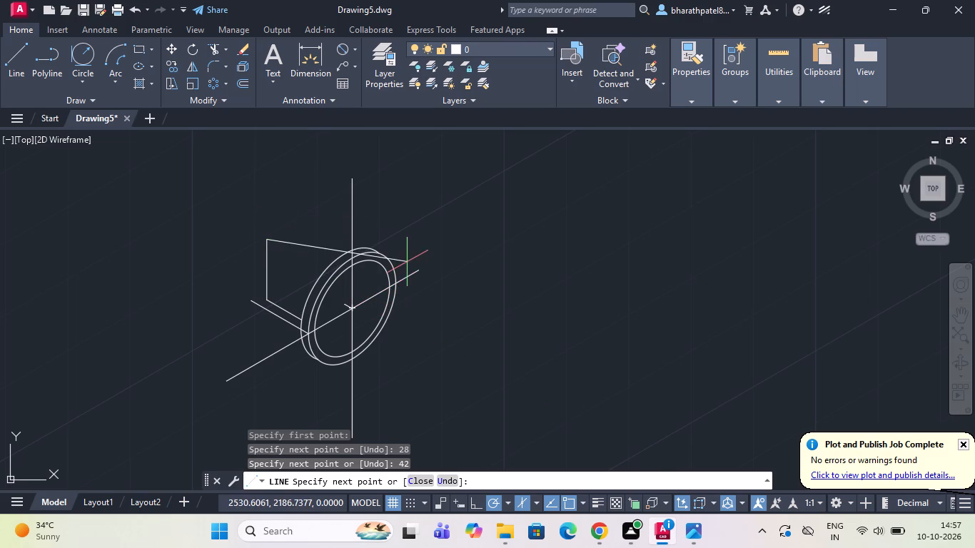
pyautogui.press('Escape')
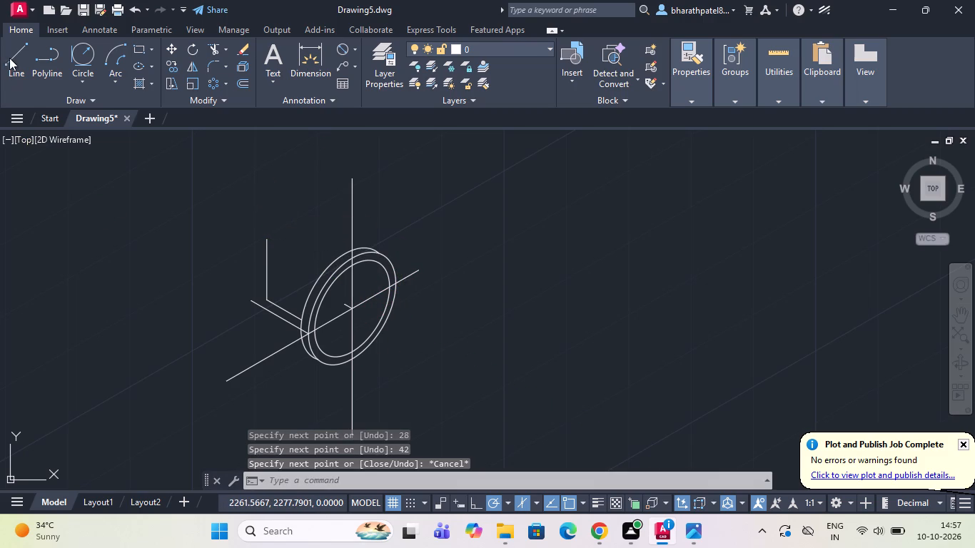
# Draw a 42-unit vertical line up from the base line's start on the ring and join it to the other vertical's top.
pyautogui.click(13, 61)
pyautogui.scroll(2, 303, 312)
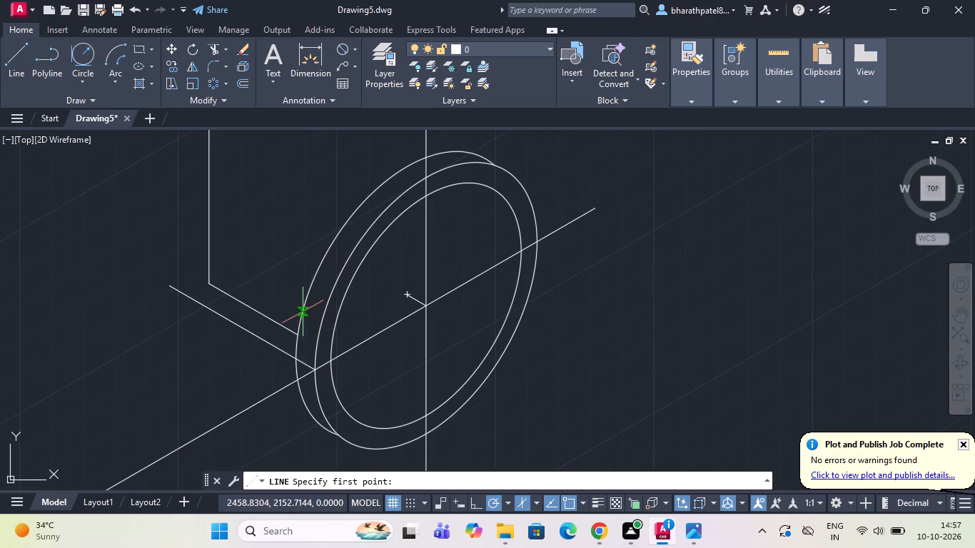
pyautogui.click(294, 331)
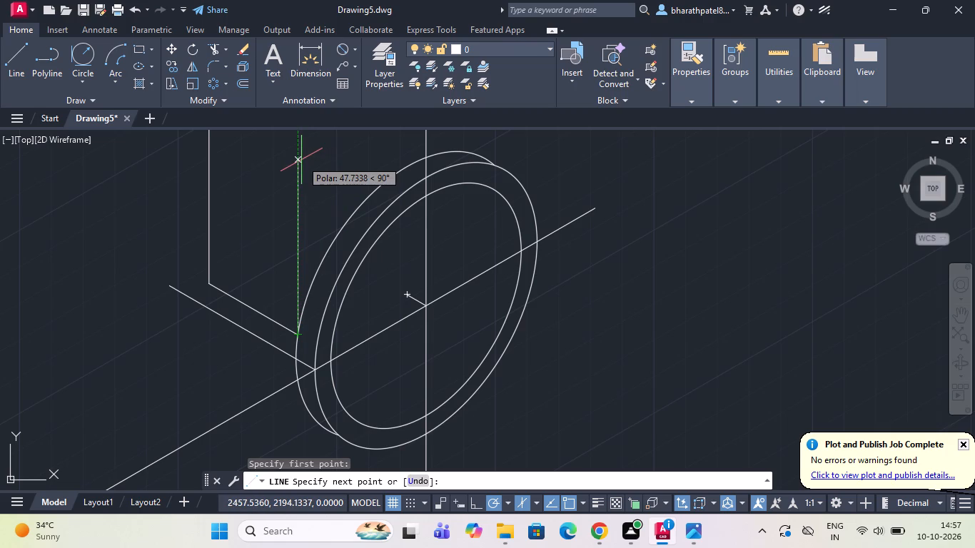
pyautogui.write('42')
pyautogui.press('Return')
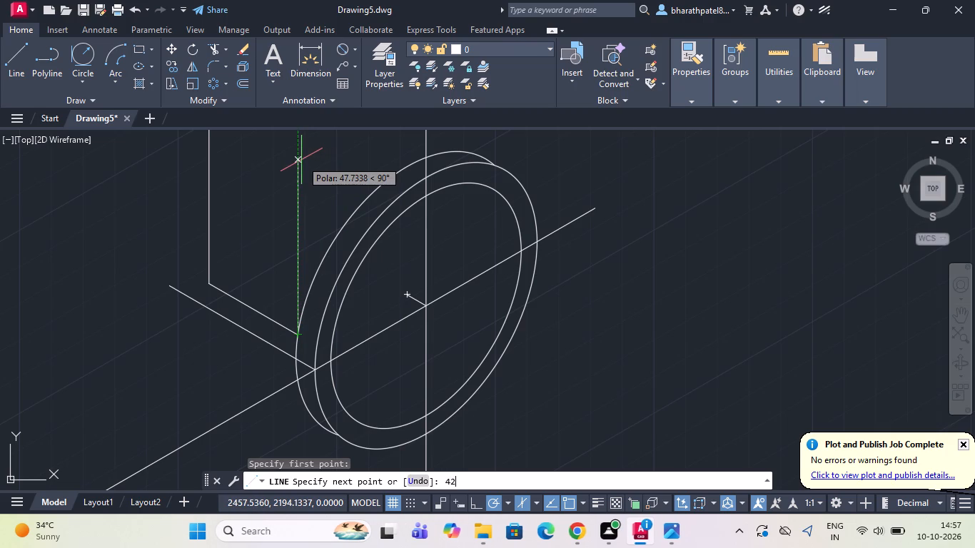
pyautogui.scroll(-3, 301, 160)
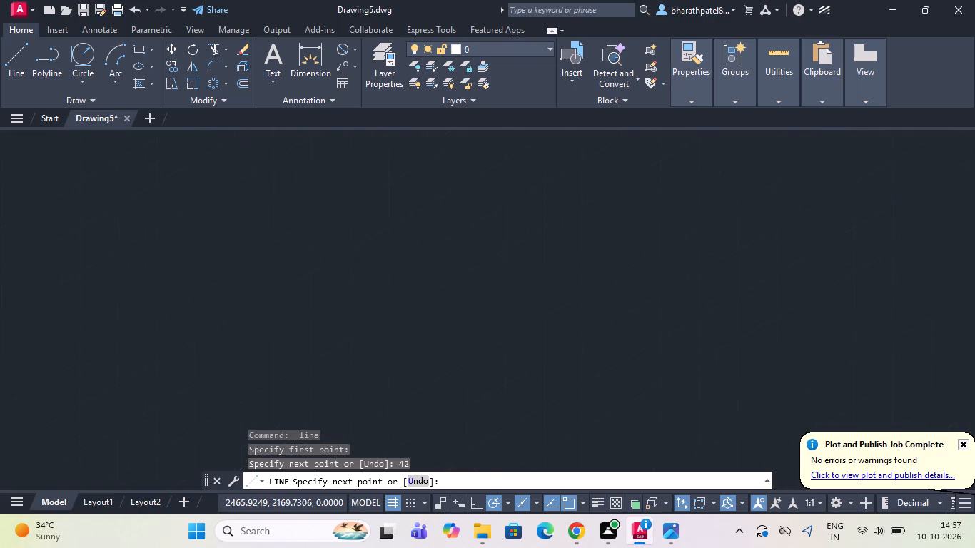
pyautogui.scroll(2, 237, 126)
pyautogui.scroll(2, 292, 158)
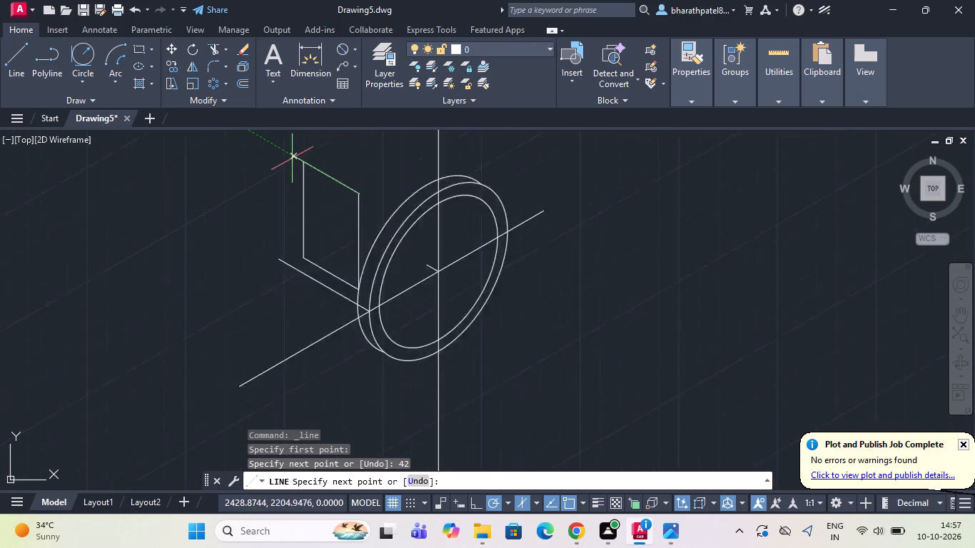
pyautogui.click(308, 166)
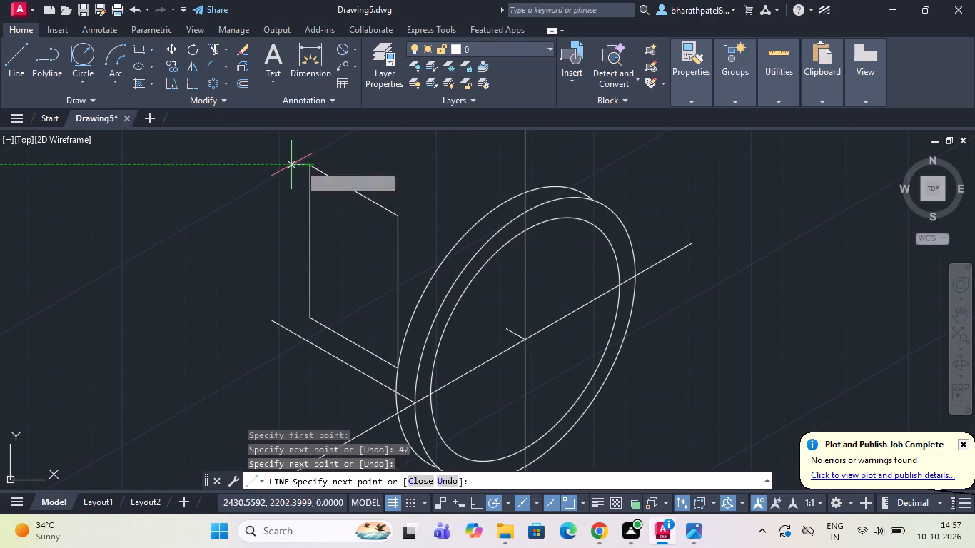
pyautogui.press('Escape')
# Draw a 14-radius isocircle in the left isoplane, centred on the midpoint of the lug's top edge.
pyautogui.scroll(-3, 265, 191)
pyautogui.scroll(2, 302, 159)
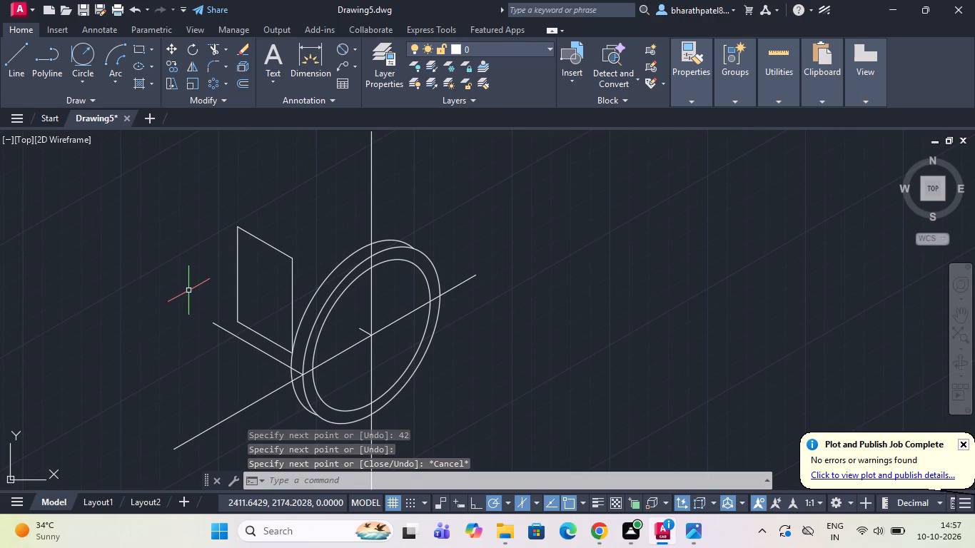
pyautogui.write('ell')
pyautogui.press('Return')
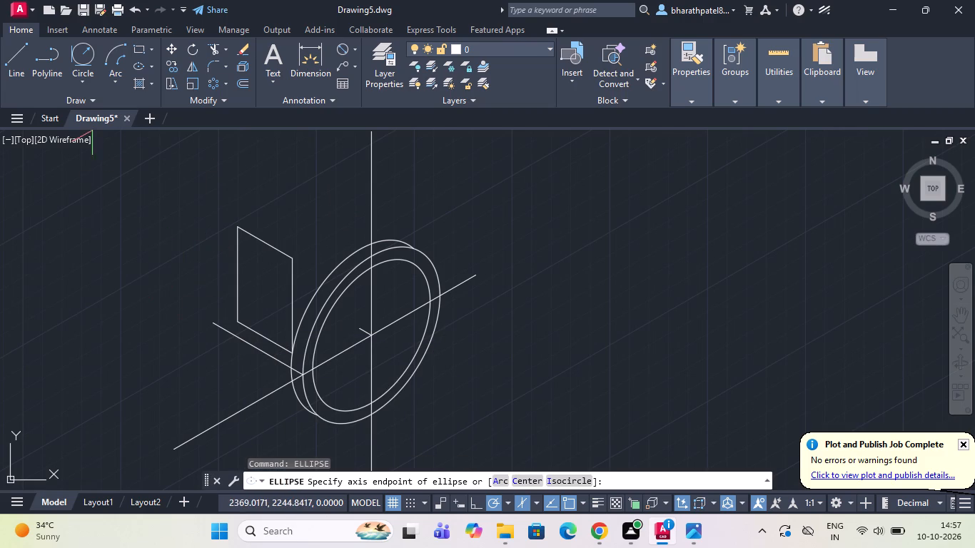
pyautogui.click(567, 483)
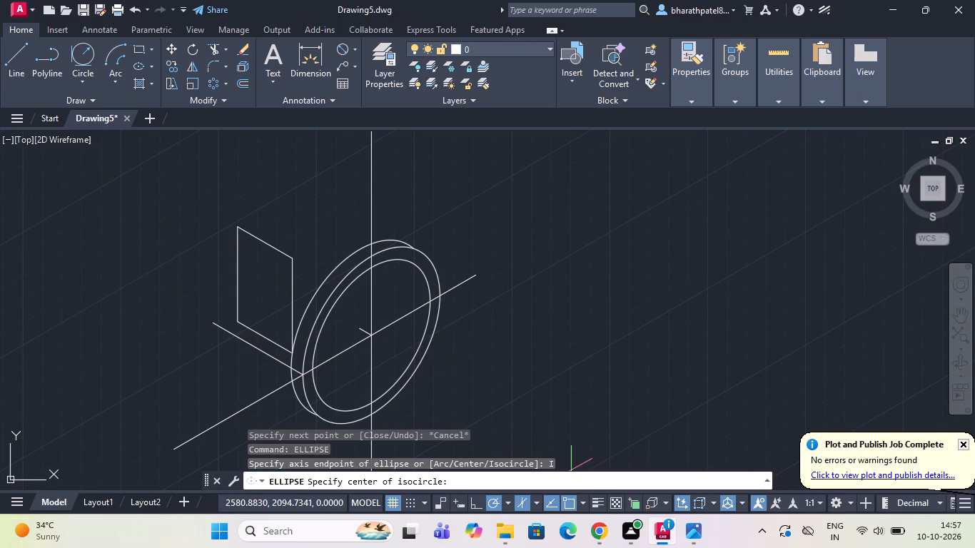
pyautogui.moveTo(264, 239); pyautogui.dragTo(272, 239)
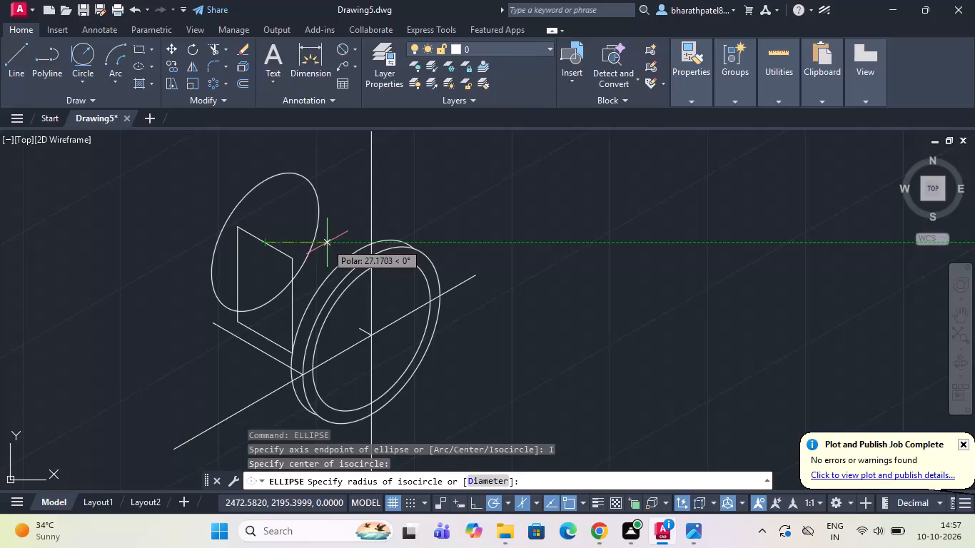
pyautogui.press('F5')
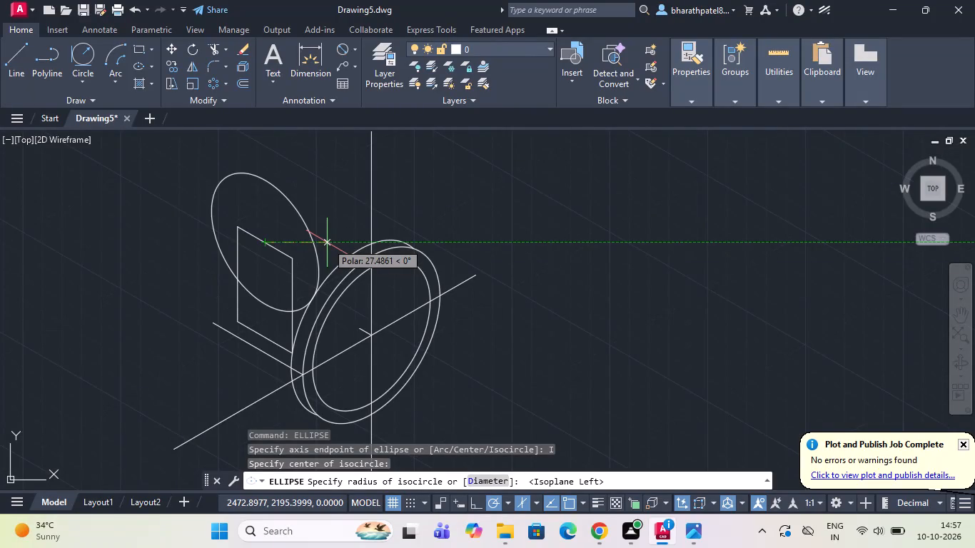
pyautogui.press('F5')
pyautogui.press('F5')
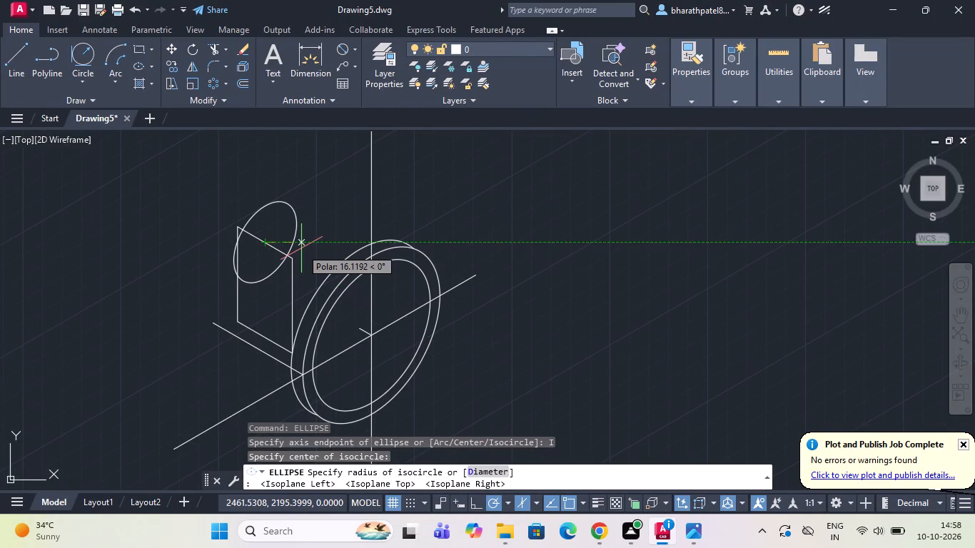
pyautogui.press('F5')
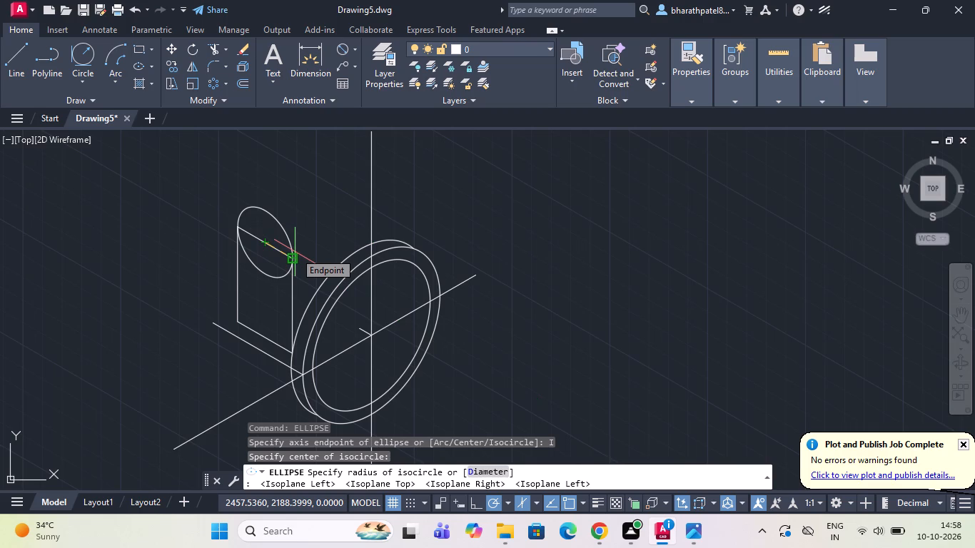
pyautogui.write('14')
pyautogui.press('Return')
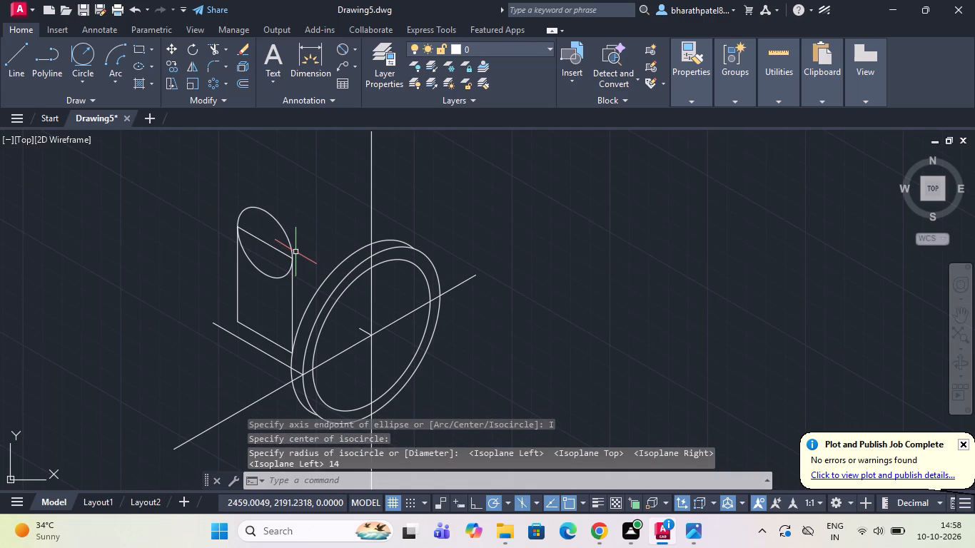
# Draw a concentric 12-diameter isocircle at the centre of the lug's 14-radius isocircle for the hole.
pyautogui.press('space')
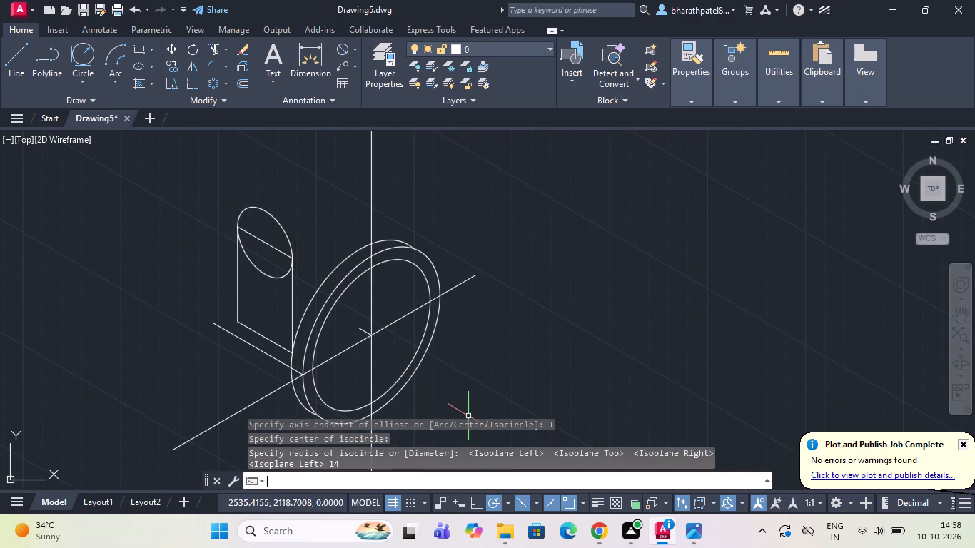
pyautogui.click(565, 481)
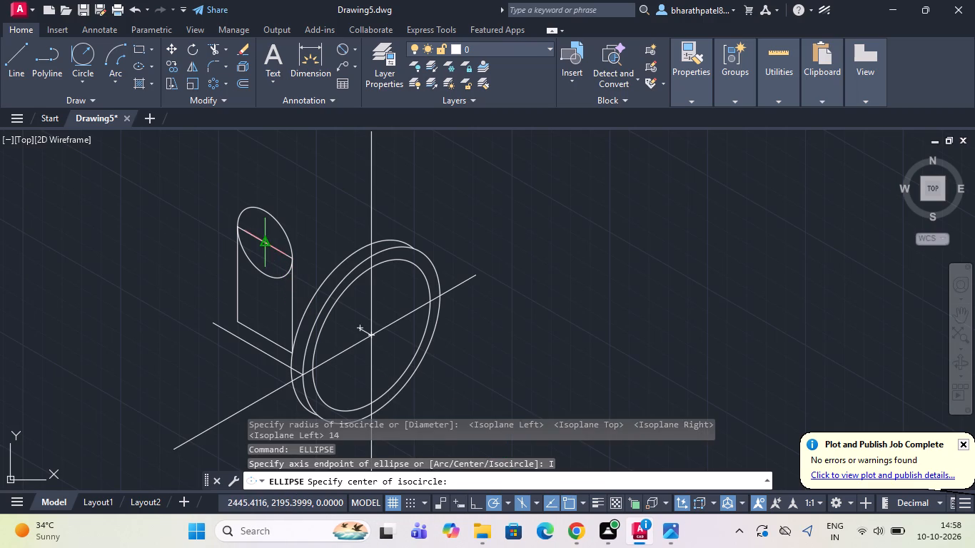
pyautogui.moveTo(261, 242); pyautogui.dragTo(273, 243)
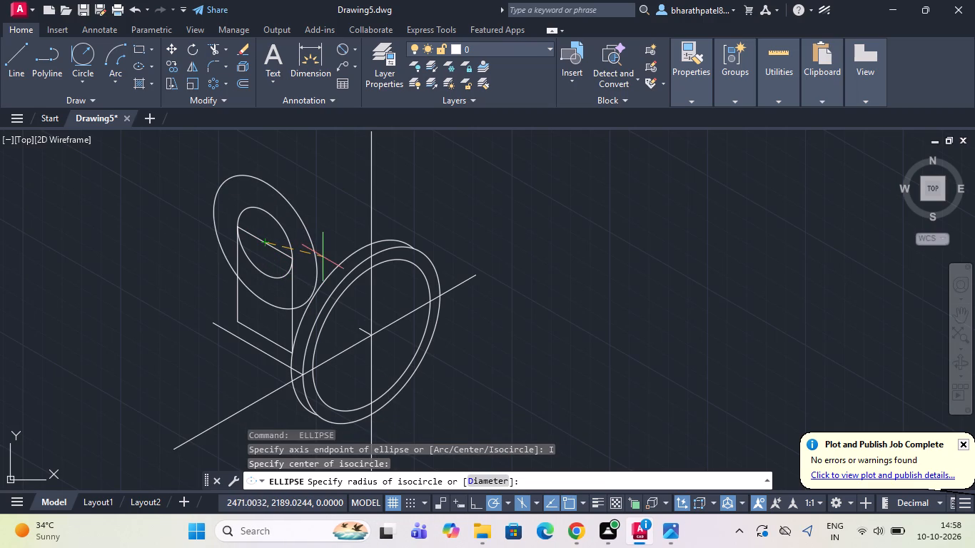
pyautogui.click(475, 480)
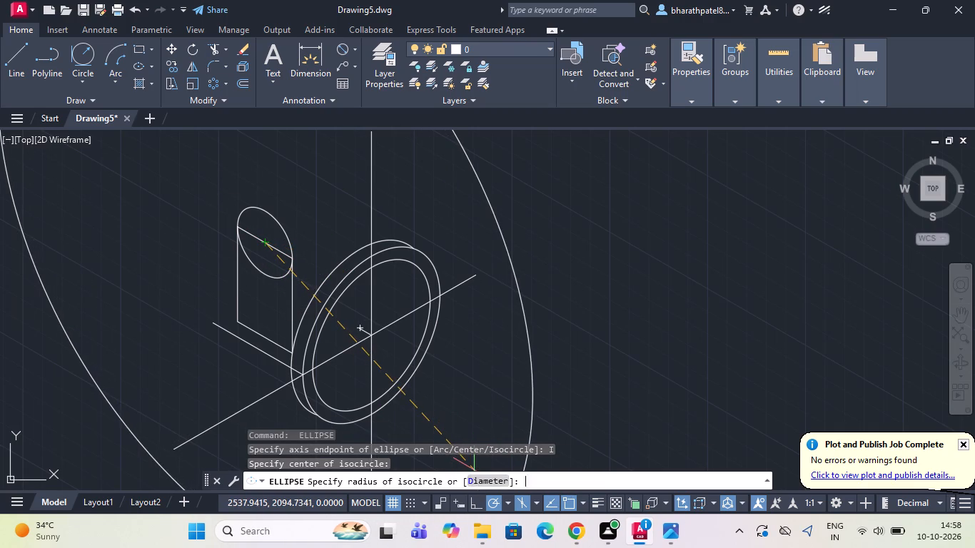
pyautogui.write('12')
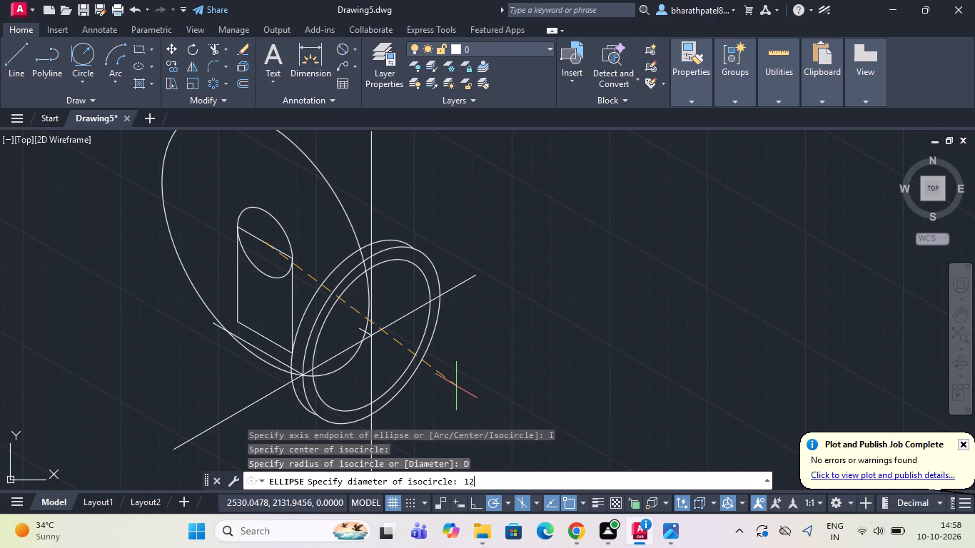
pyautogui.press('Return')
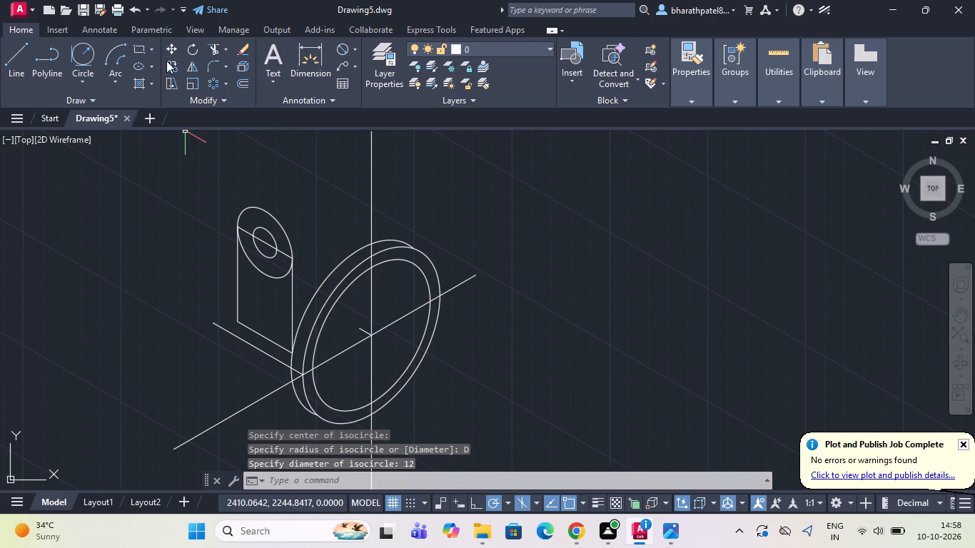
# Trim the lower half of the lug's 14-radius isocircle and the straight top edge, including its segment inside the hole.
pyautogui.click(217, 49)
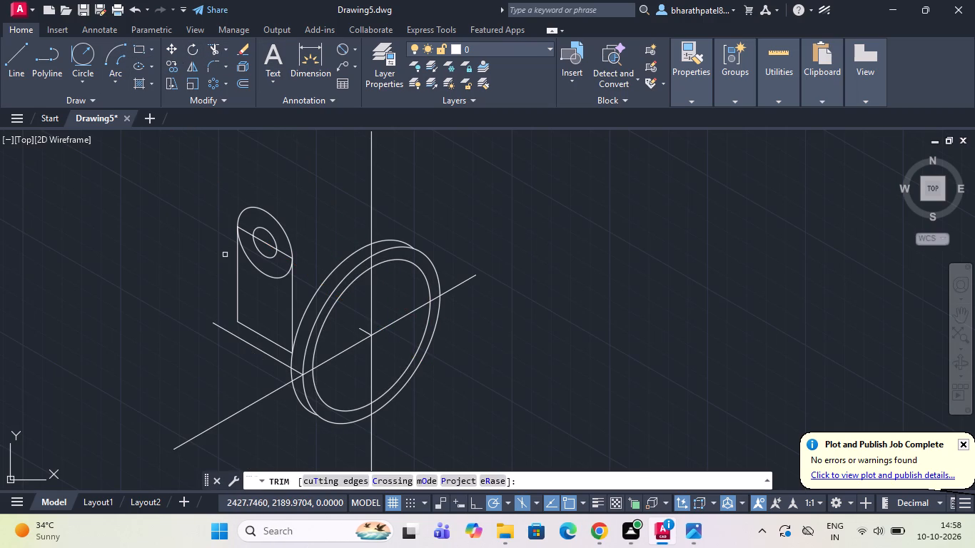
pyautogui.scroll(2, 251, 269)
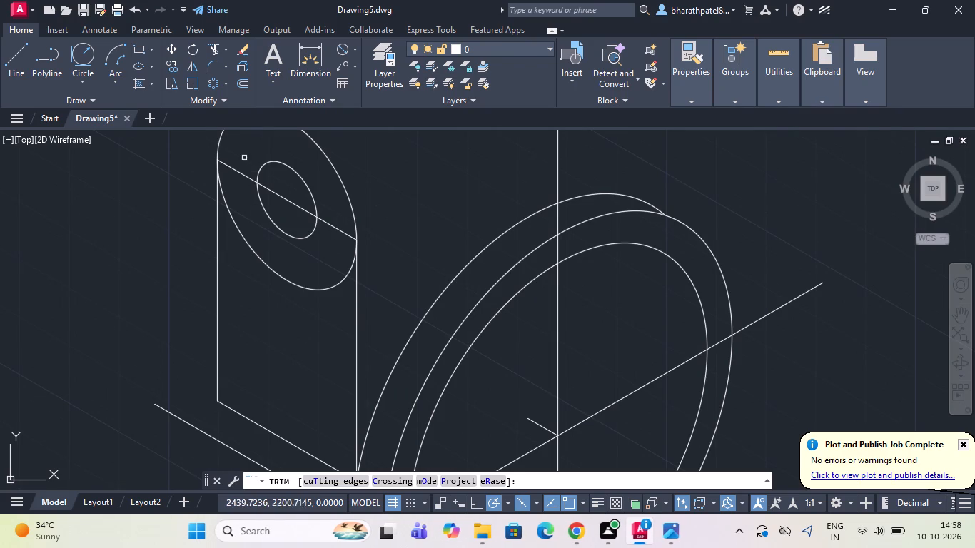
pyautogui.moveTo(236, 153); pyautogui.dragTo(307, 253)
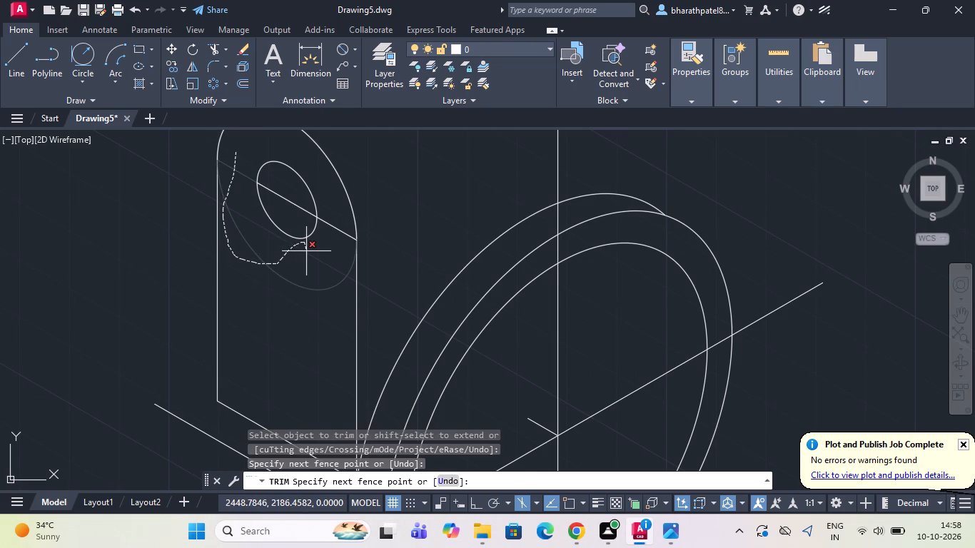
pyautogui.moveTo(307, 253); pyautogui.dragTo(333, 224)
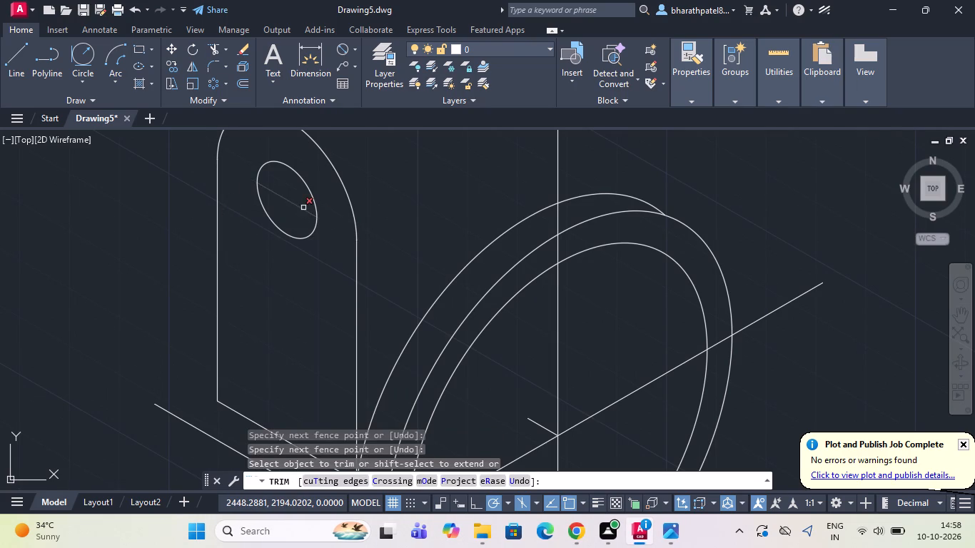
pyautogui.click(303, 208)
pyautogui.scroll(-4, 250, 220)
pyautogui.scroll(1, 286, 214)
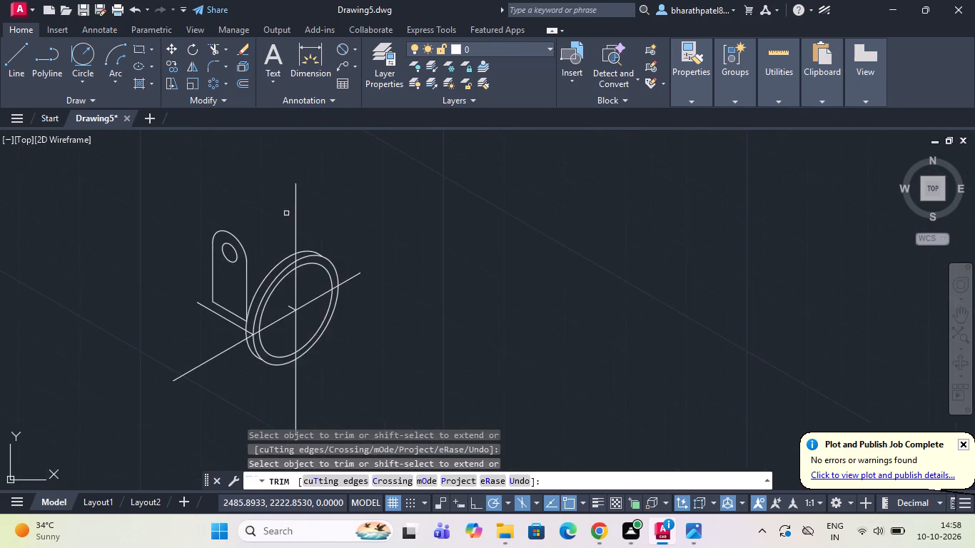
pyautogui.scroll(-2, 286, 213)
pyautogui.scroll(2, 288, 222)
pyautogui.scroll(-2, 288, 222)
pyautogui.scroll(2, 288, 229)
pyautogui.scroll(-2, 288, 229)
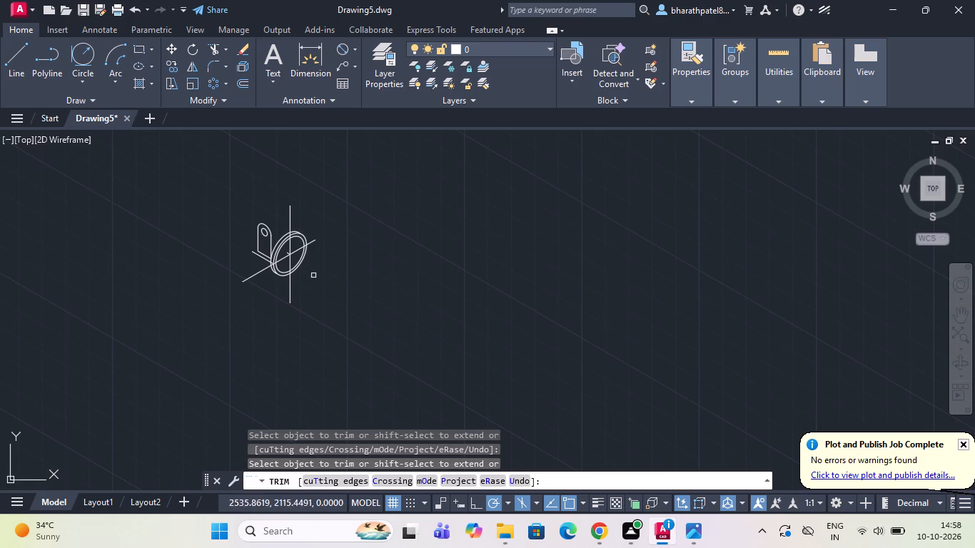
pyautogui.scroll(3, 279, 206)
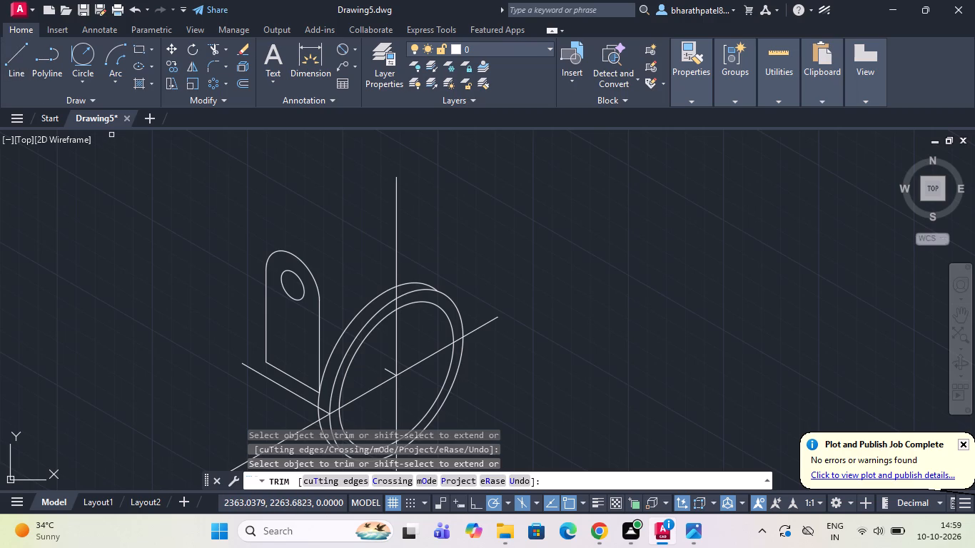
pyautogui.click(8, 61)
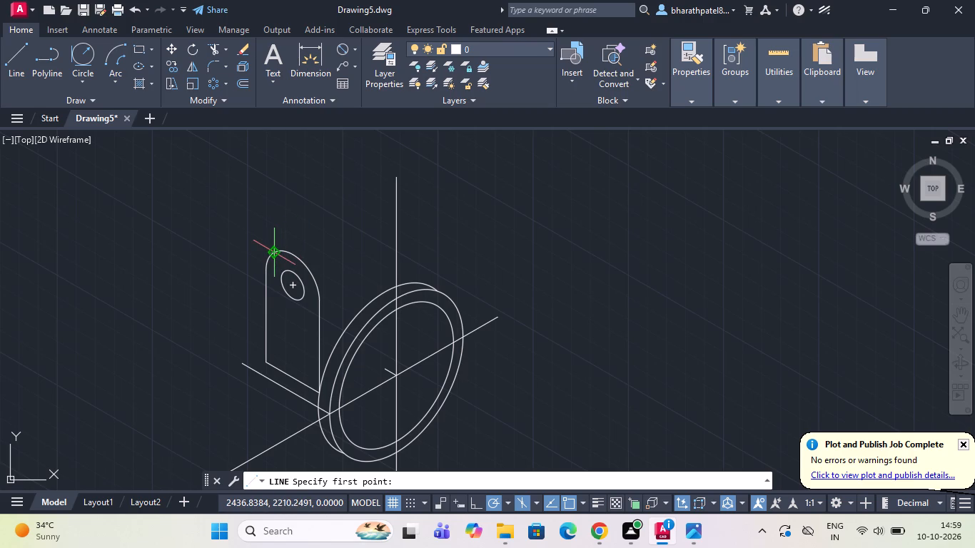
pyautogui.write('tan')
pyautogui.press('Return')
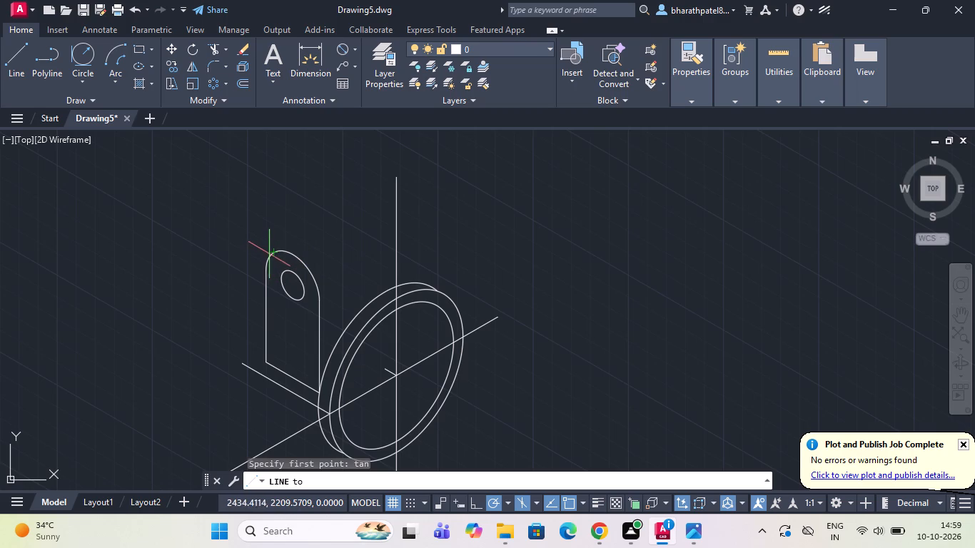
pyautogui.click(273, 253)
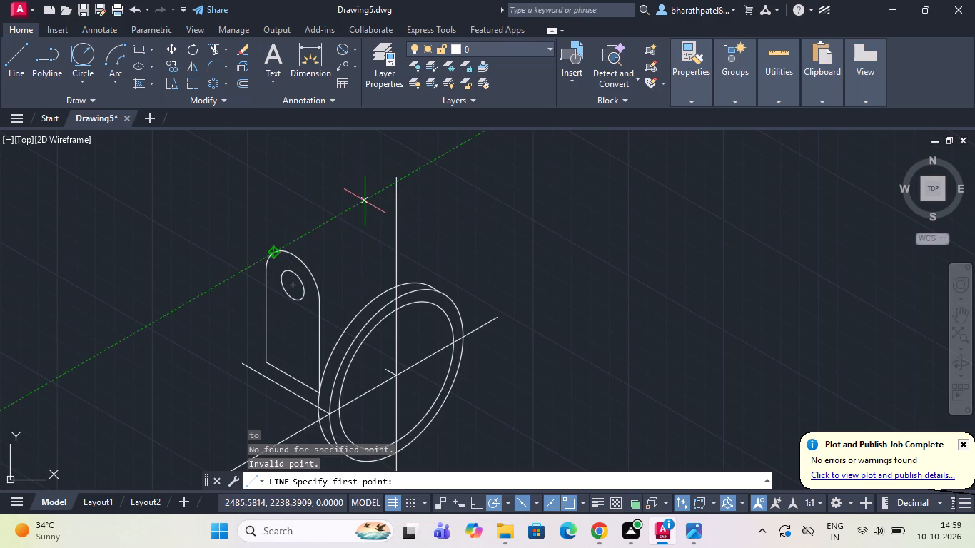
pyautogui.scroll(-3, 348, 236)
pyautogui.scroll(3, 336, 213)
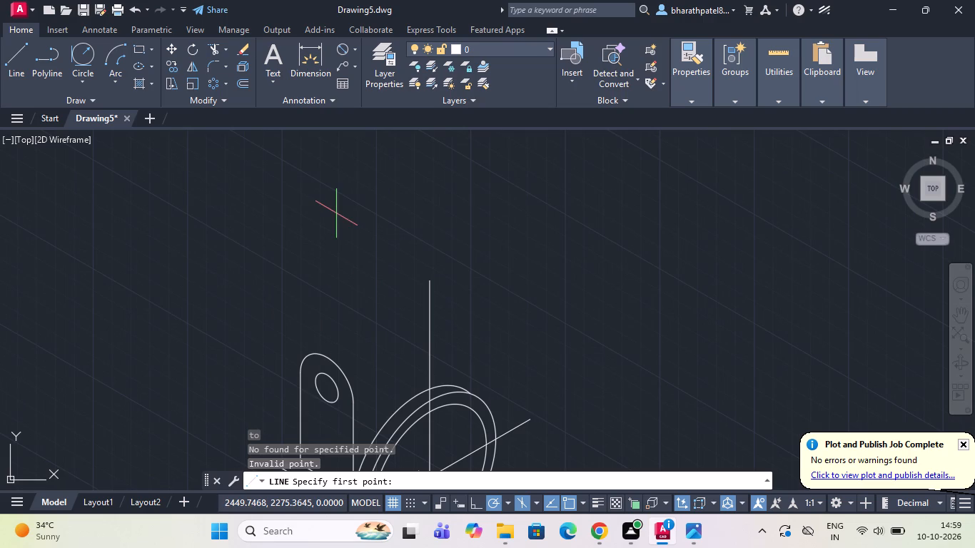
# Draw a 67-unit line at 30° from the upper curve of the lug's rounded end.
pyautogui.click(7, 54)
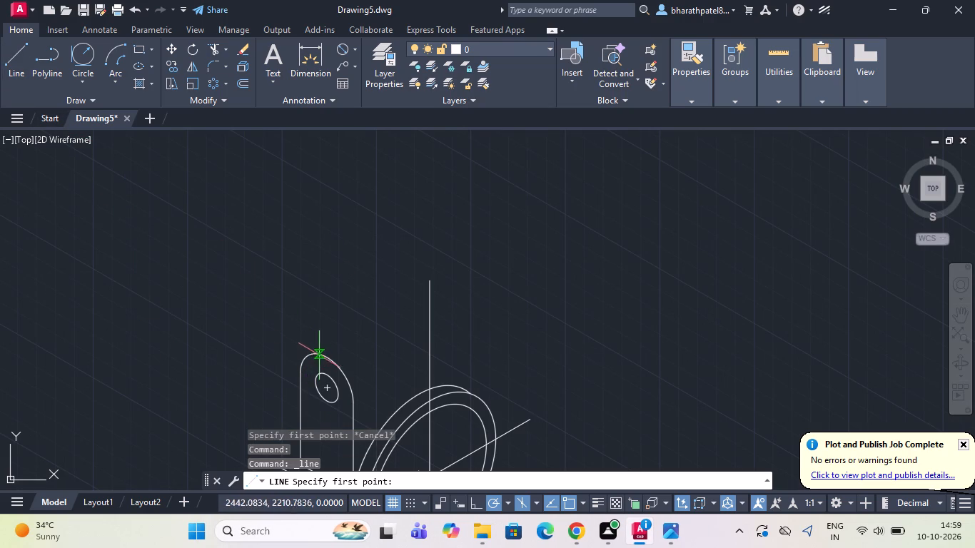
pyautogui.moveTo(307, 352); pyautogui.dragTo(314, 347)
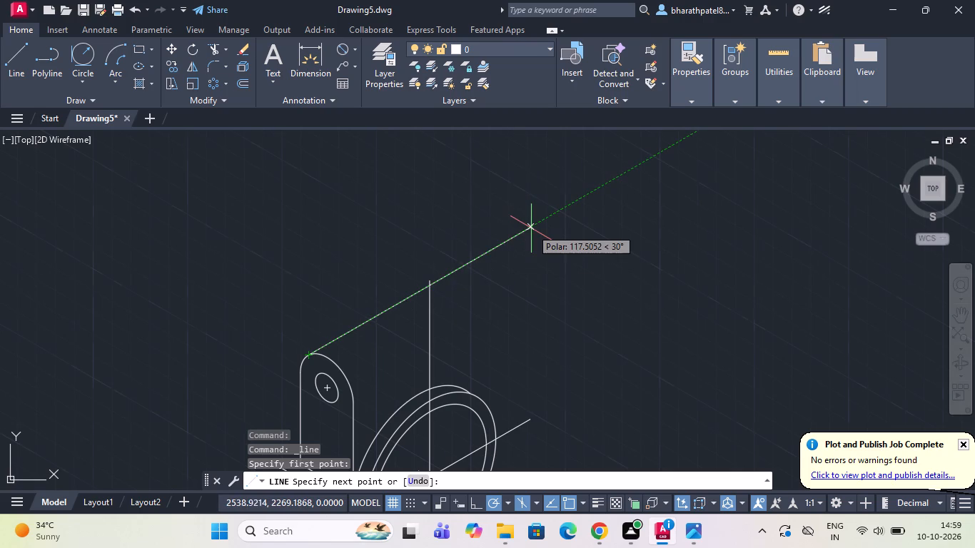
pyautogui.write('67')
pyautogui.press('Return')
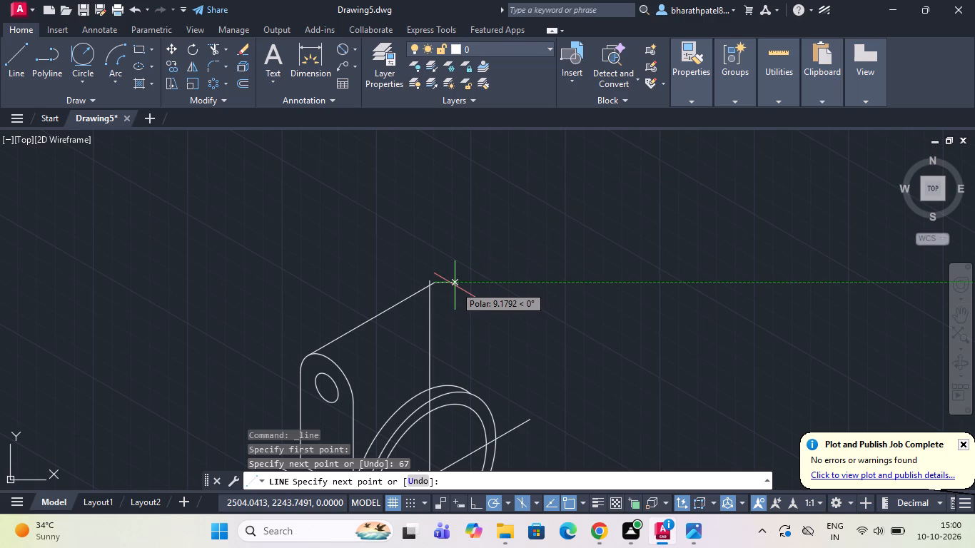
pyautogui.scroll(-2, 455, 285)
pyautogui.scroll(3, 450, 307)
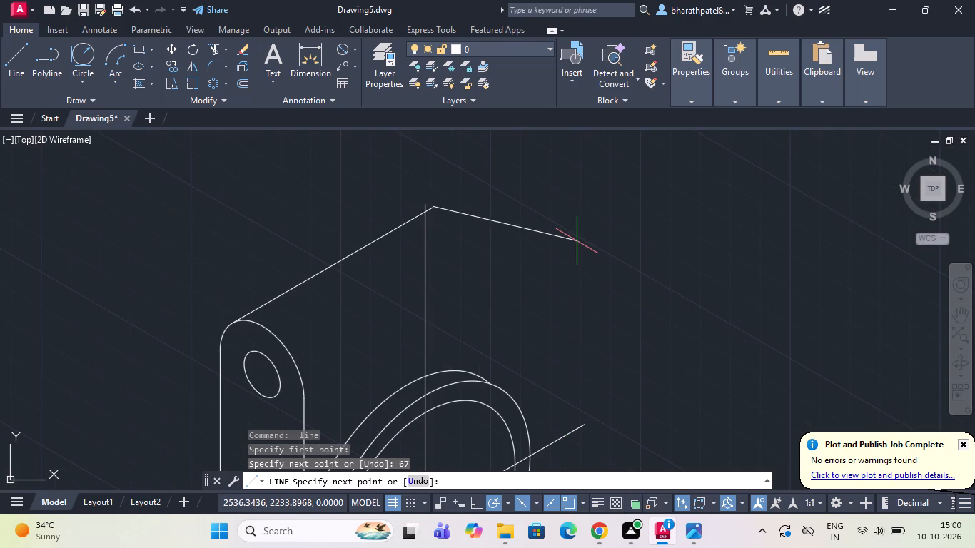
pyautogui.press('Escape')
pyautogui.scroll(-2, 532, 245)
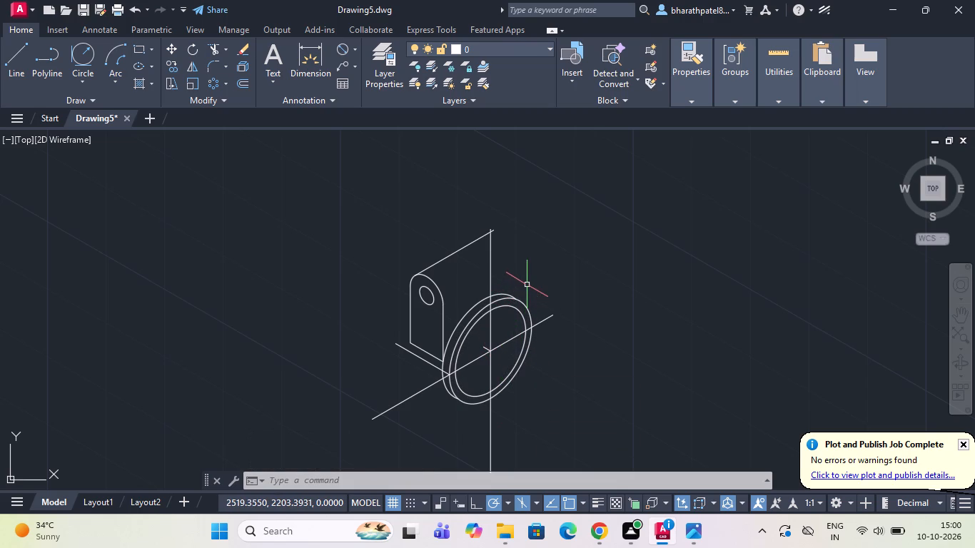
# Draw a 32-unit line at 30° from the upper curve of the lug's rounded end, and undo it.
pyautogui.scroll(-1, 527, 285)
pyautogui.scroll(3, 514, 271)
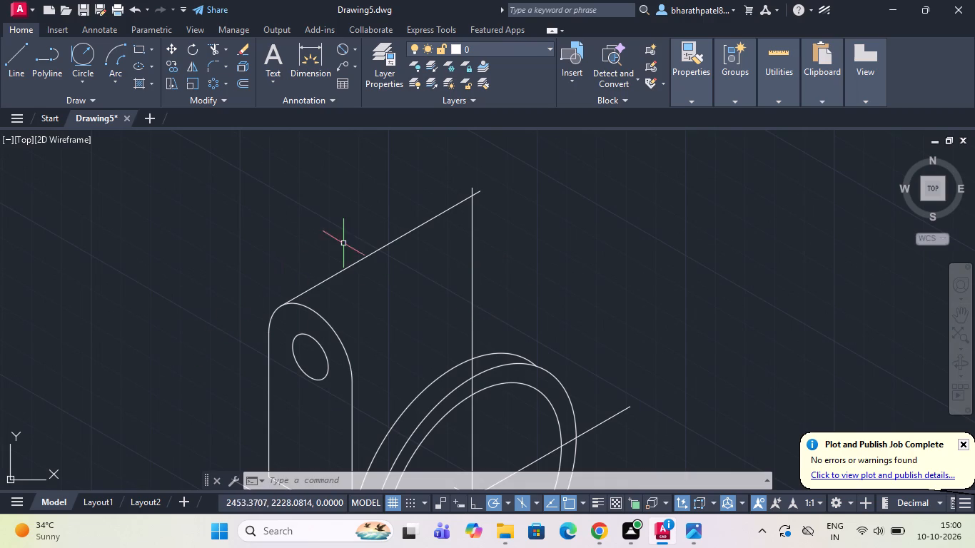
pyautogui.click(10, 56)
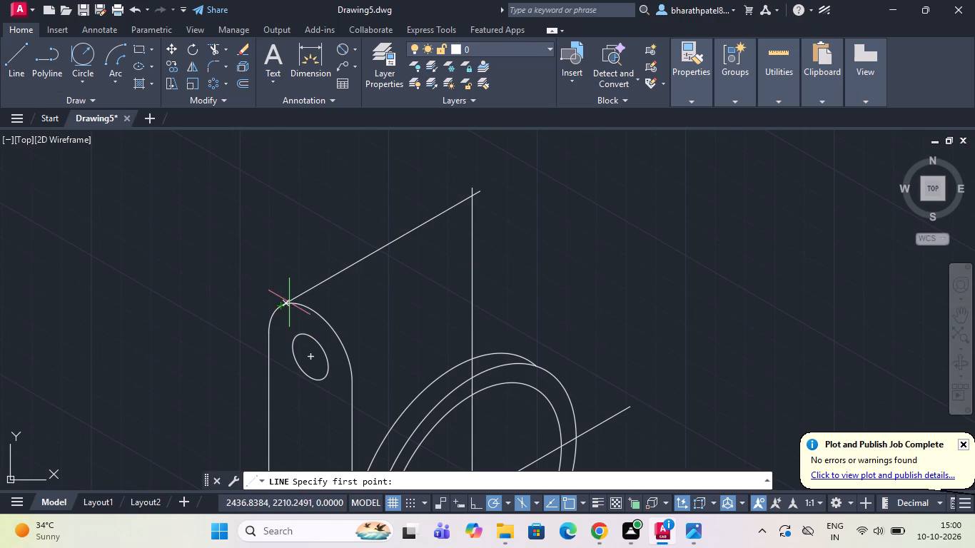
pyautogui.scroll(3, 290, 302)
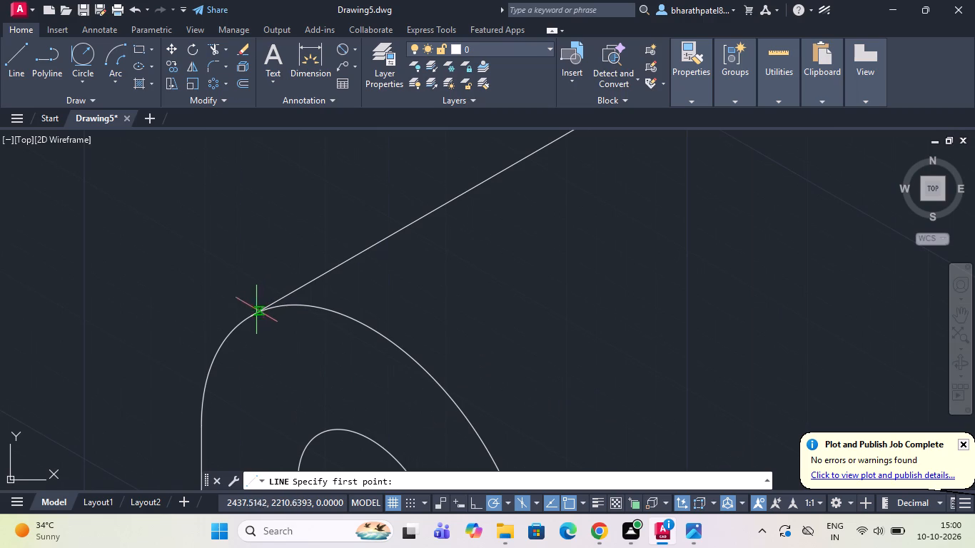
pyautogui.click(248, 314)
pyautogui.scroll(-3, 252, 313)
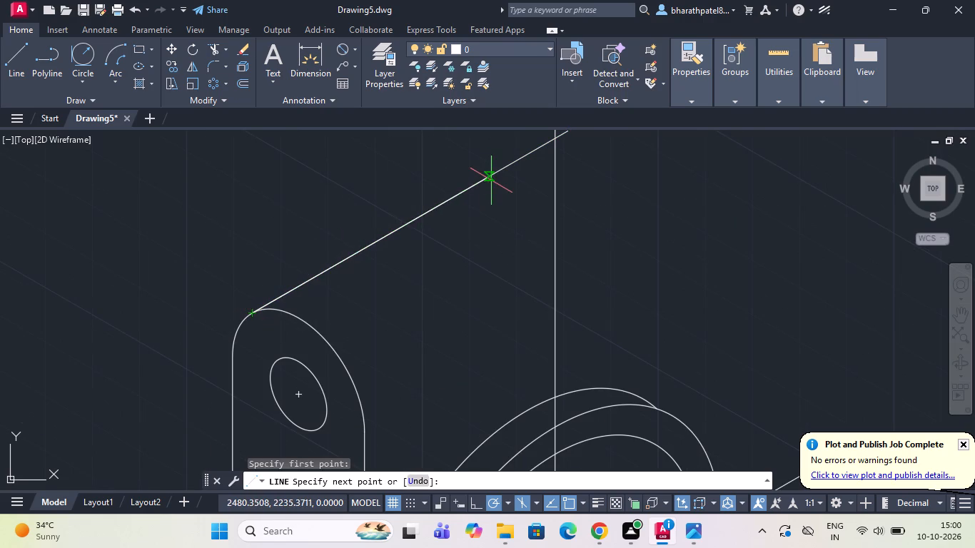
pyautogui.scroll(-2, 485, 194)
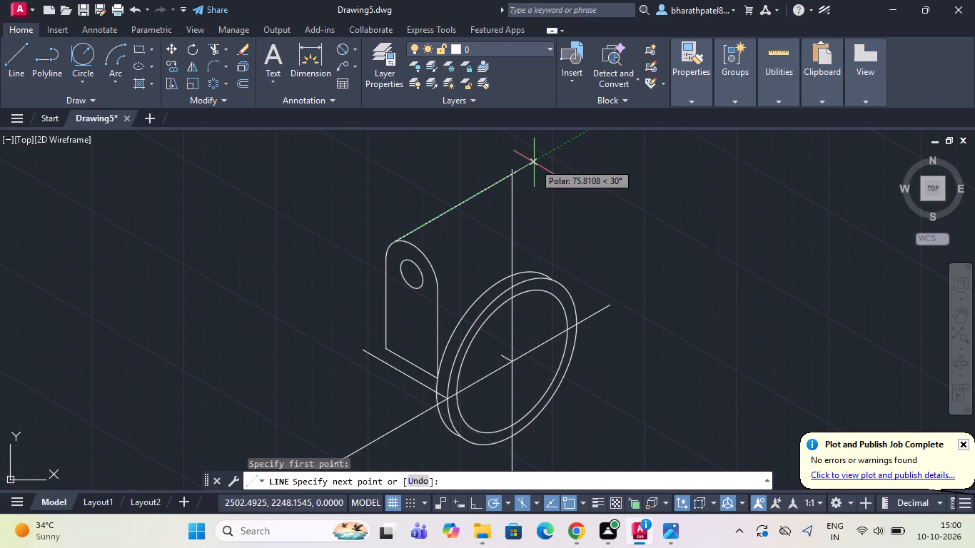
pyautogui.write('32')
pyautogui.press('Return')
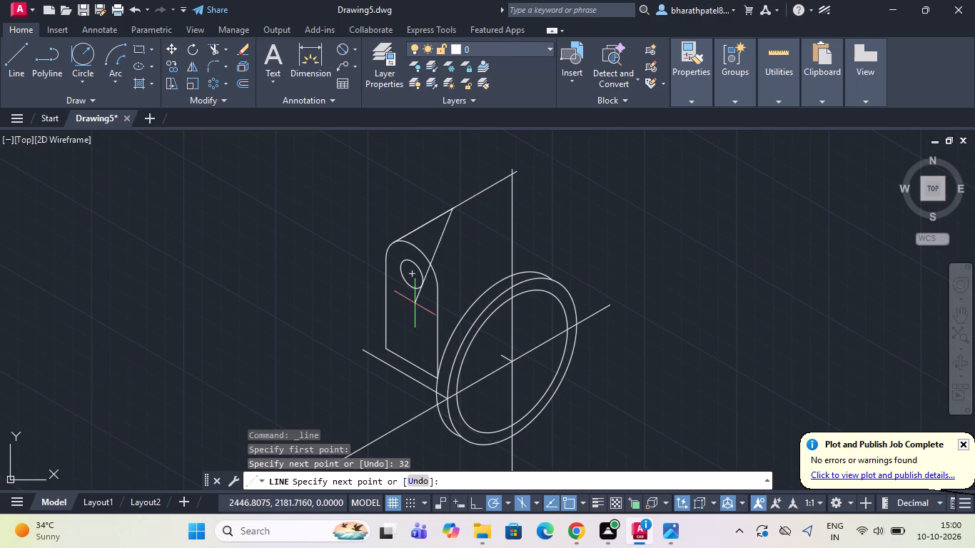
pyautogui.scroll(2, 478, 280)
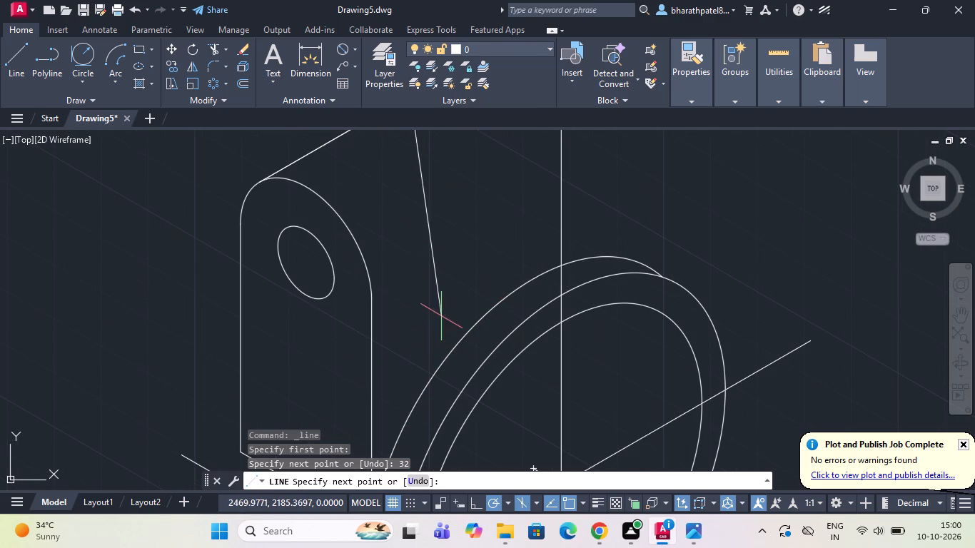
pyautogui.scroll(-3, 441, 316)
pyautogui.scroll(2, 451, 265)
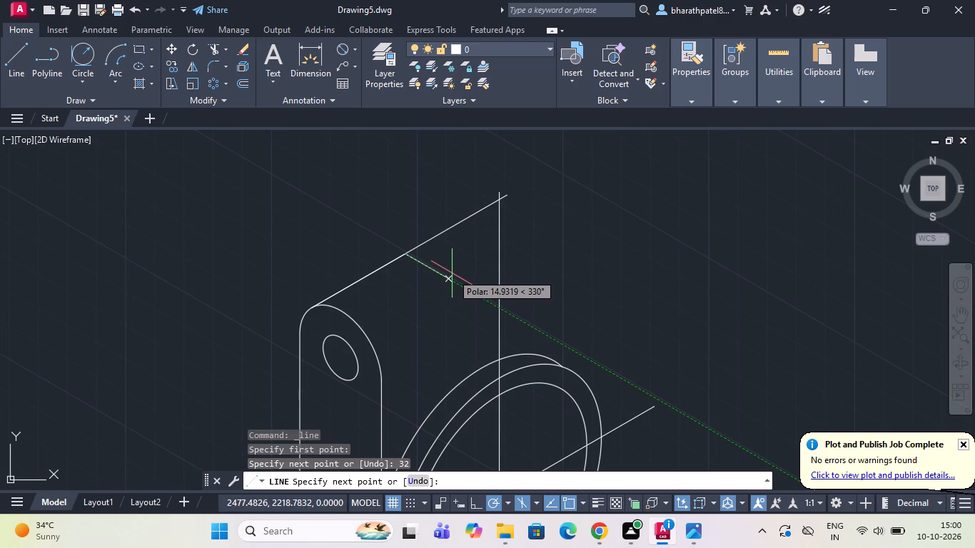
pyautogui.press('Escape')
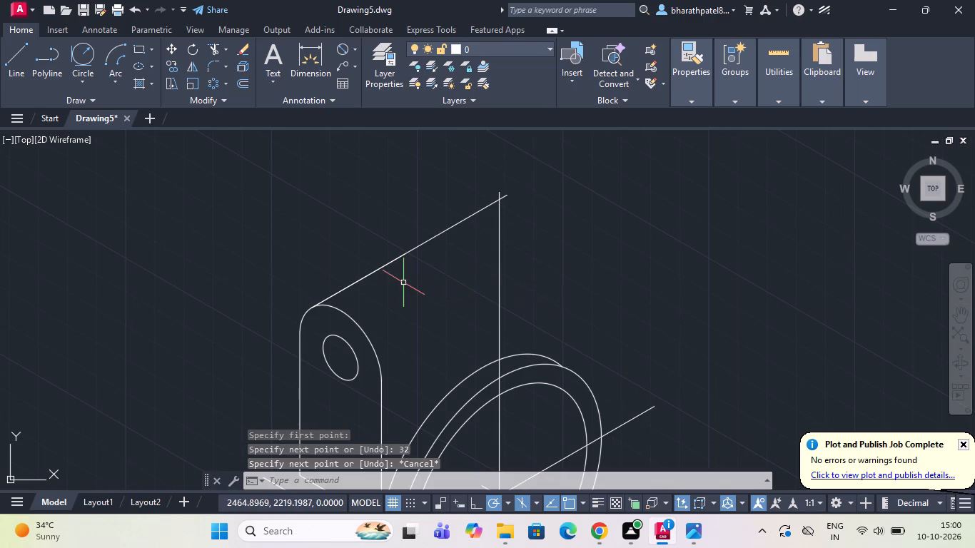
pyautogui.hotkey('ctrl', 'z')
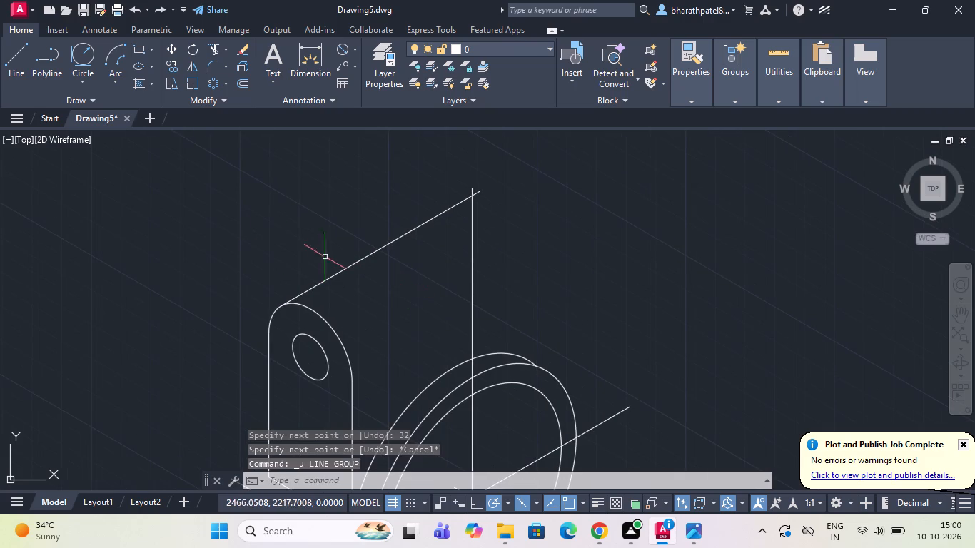
# Draw a 32-unit line at 30° from the lug's upper curve along the depth line, continuing with a short vertical segment downward.
pyautogui.click(1, 64)
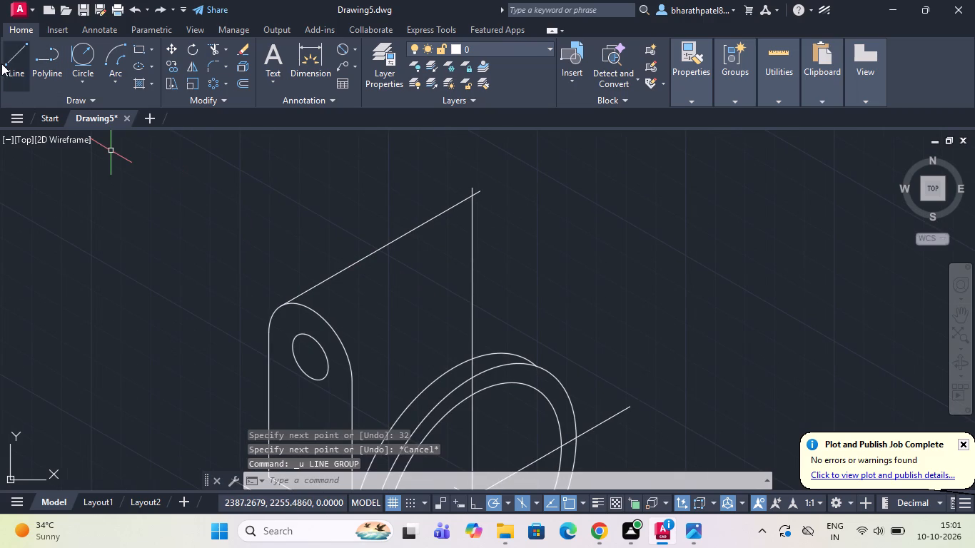
pyautogui.moveTo(12, 64); pyautogui.dragTo(22, 75)
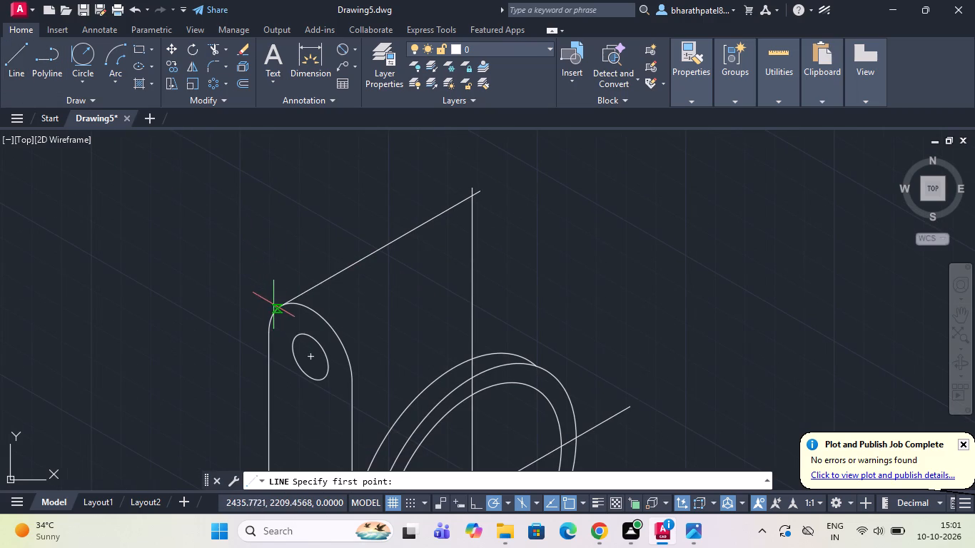
pyautogui.click(281, 302)
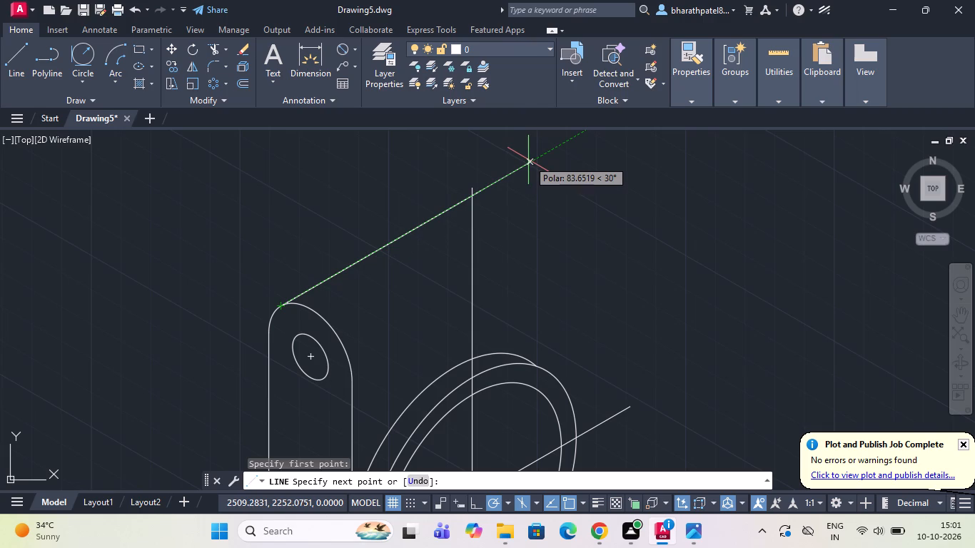
pyautogui.write('32')
pyautogui.press('Return')
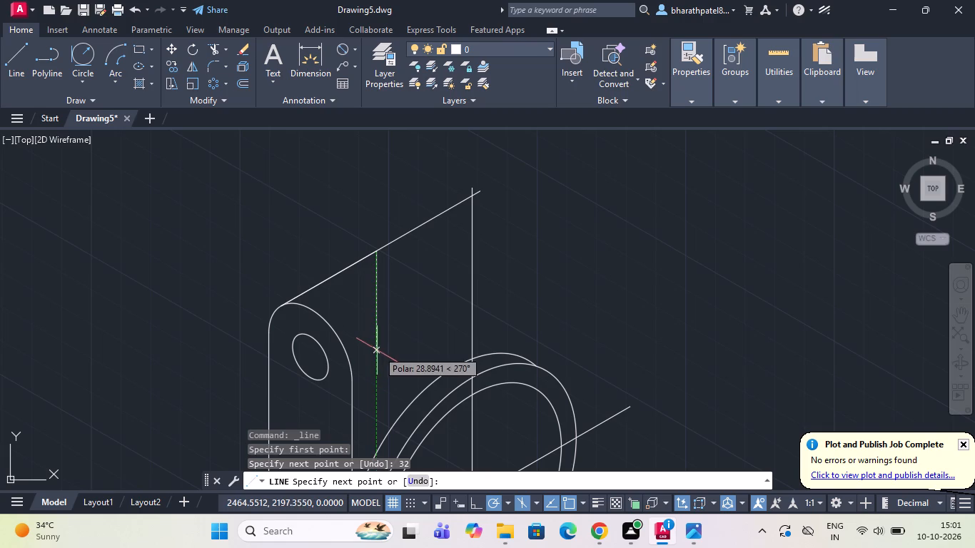
pyautogui.click(374, 296)
pyautogui.press('Escape')
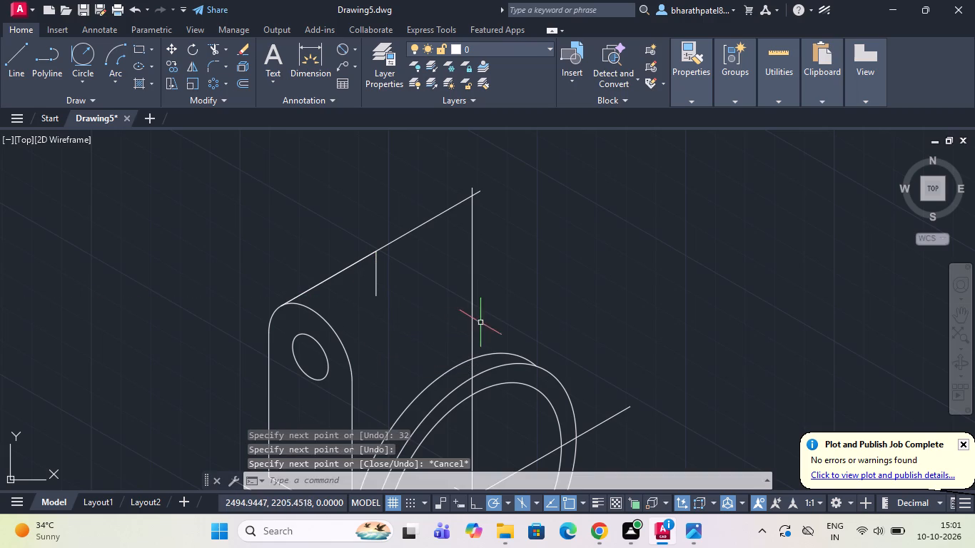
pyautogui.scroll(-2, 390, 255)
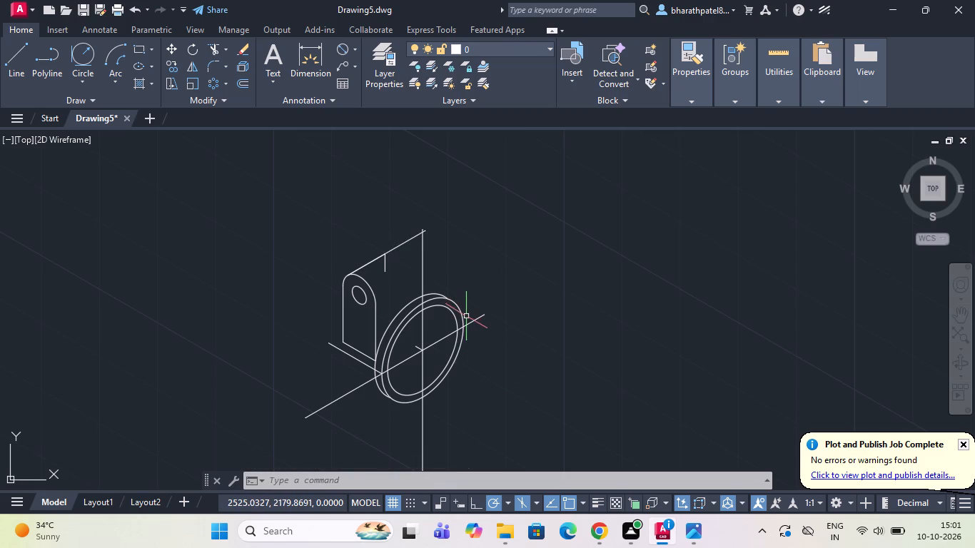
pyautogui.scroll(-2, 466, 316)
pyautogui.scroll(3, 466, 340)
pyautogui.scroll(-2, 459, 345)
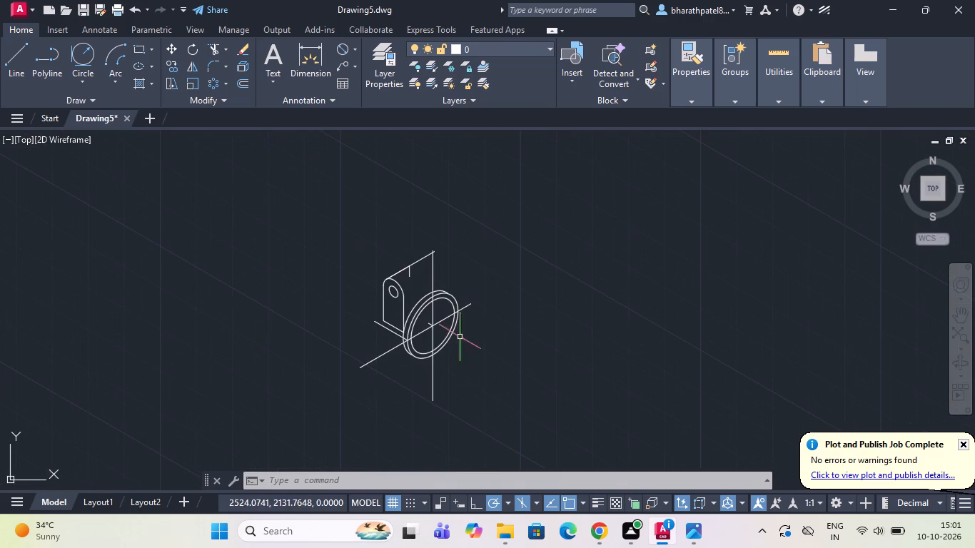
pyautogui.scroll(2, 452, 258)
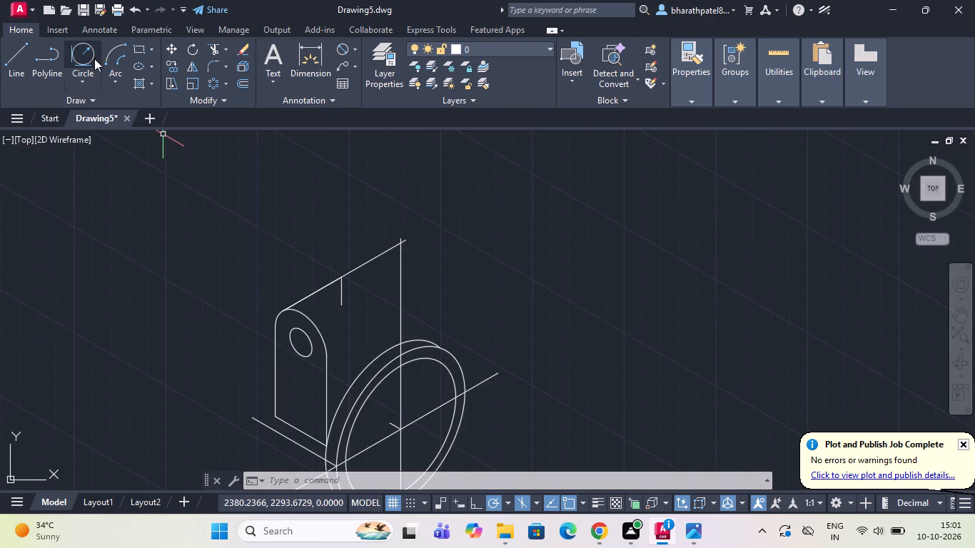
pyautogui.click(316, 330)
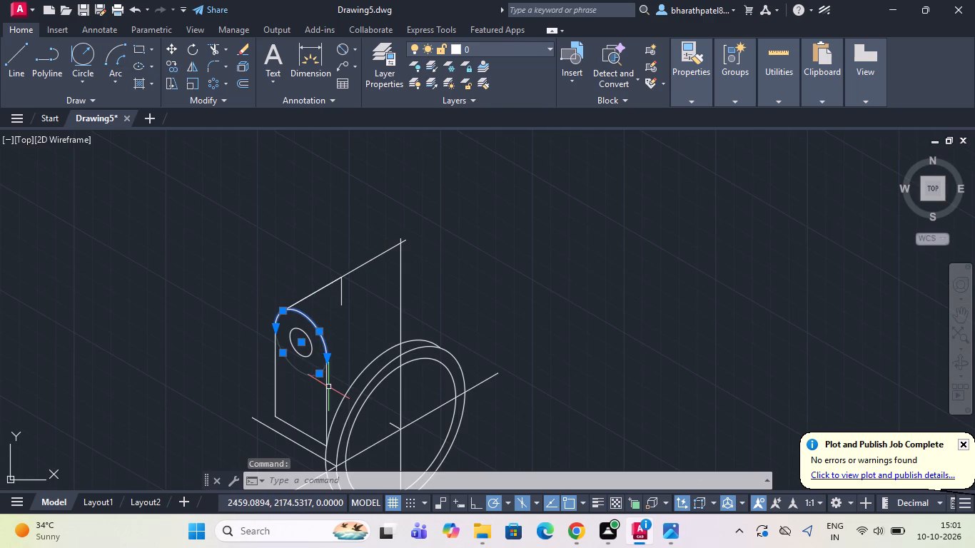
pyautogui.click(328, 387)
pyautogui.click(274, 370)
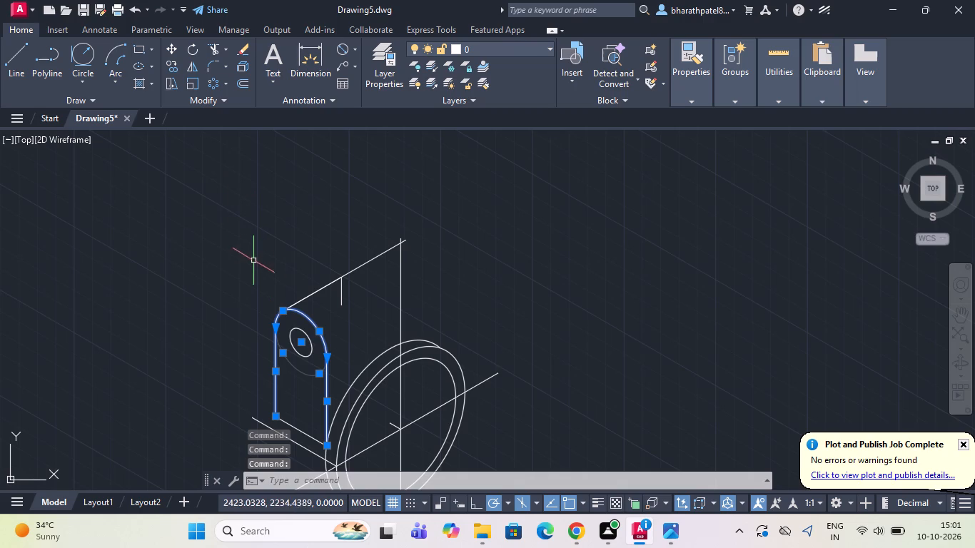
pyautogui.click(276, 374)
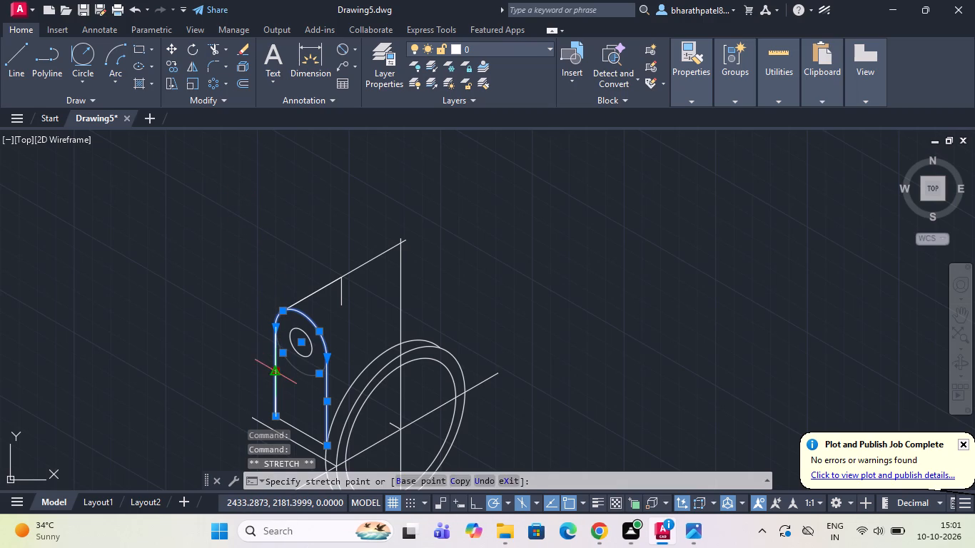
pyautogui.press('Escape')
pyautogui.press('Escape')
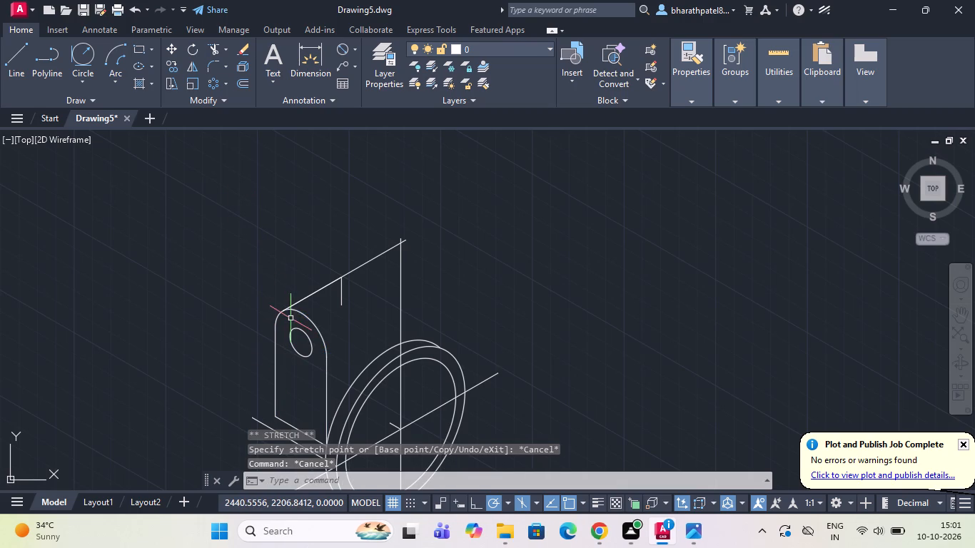
# Copy the lug's rounded top arc and its ring-side vertical edge from the depth line's start to the end of the 32-unit line.
pyautogui.click(294, 311)
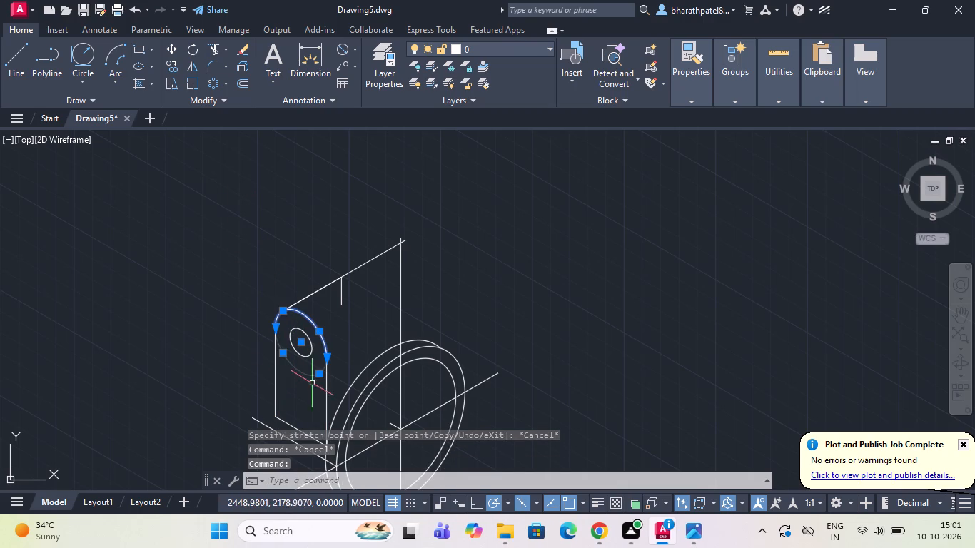
pyautogui.click(327, 397)
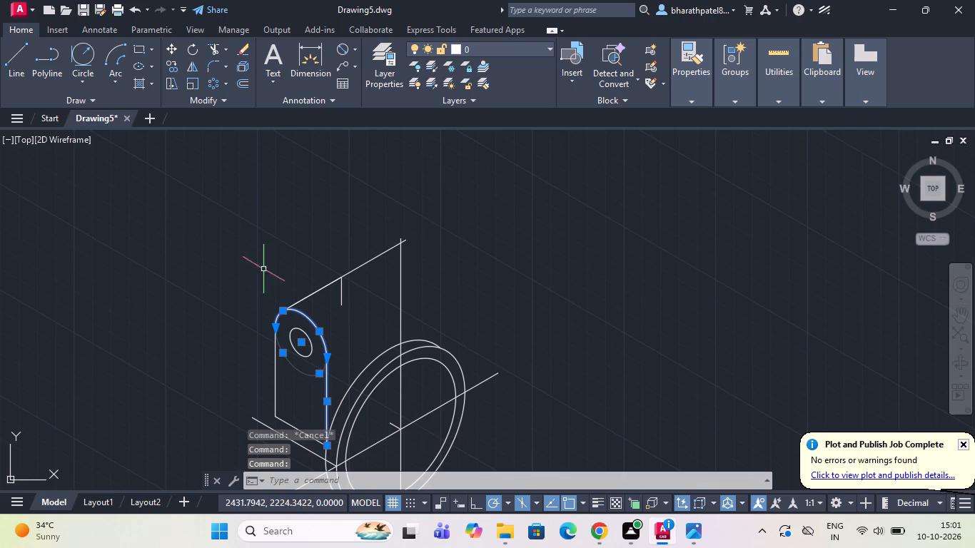
pyautogui.click(175, 69)
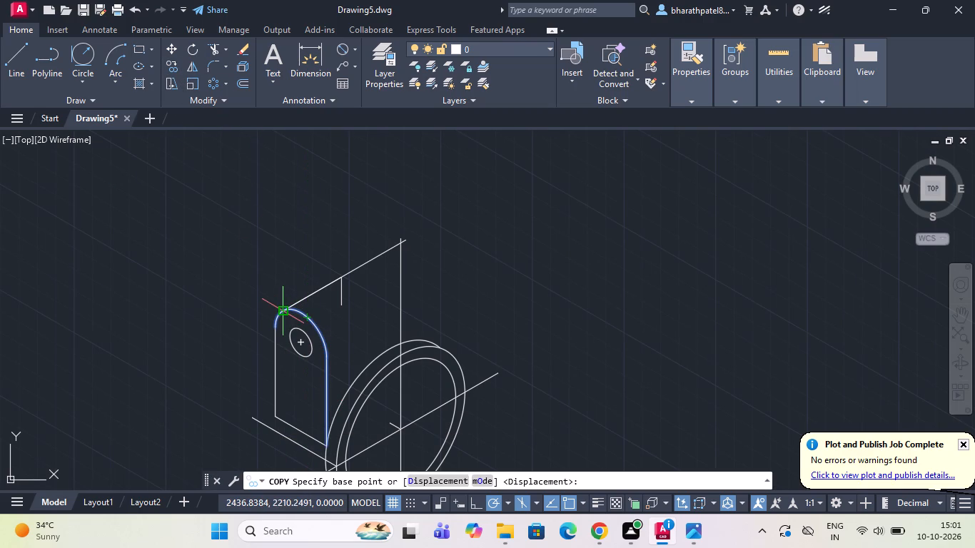
pyautogui.click(286, 309)
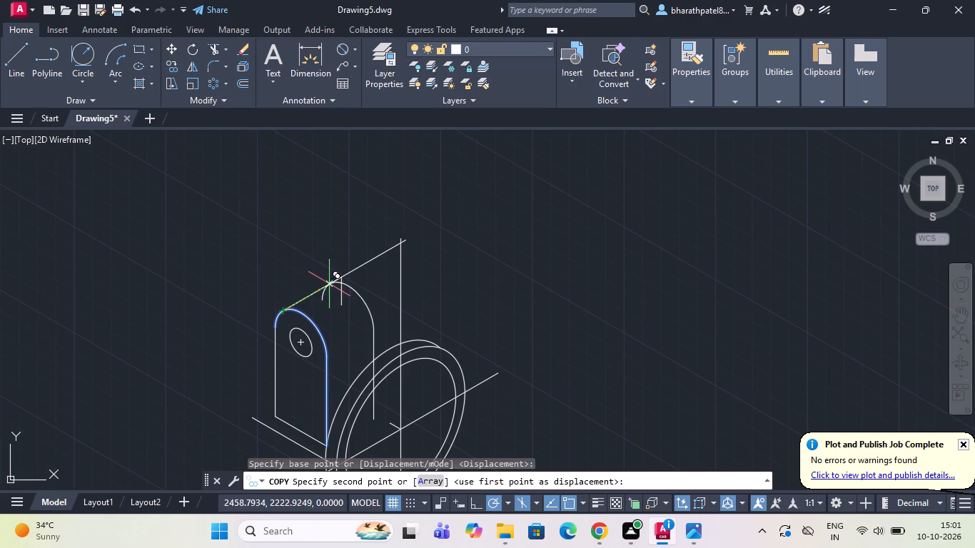
pyautogui.scroll(2, 338, 280)
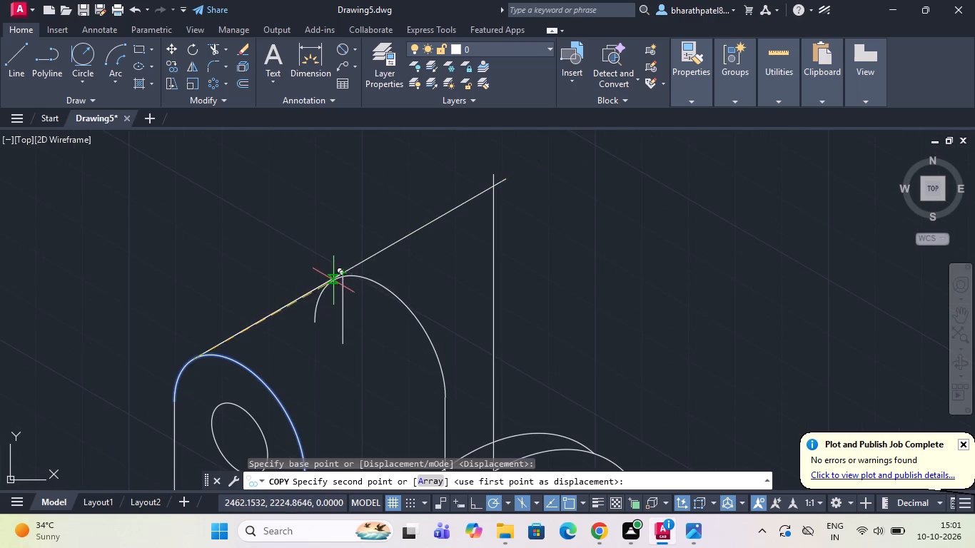
pyautogui.click(342, 277)
pyautogui.scroll(-3, 341, 276)
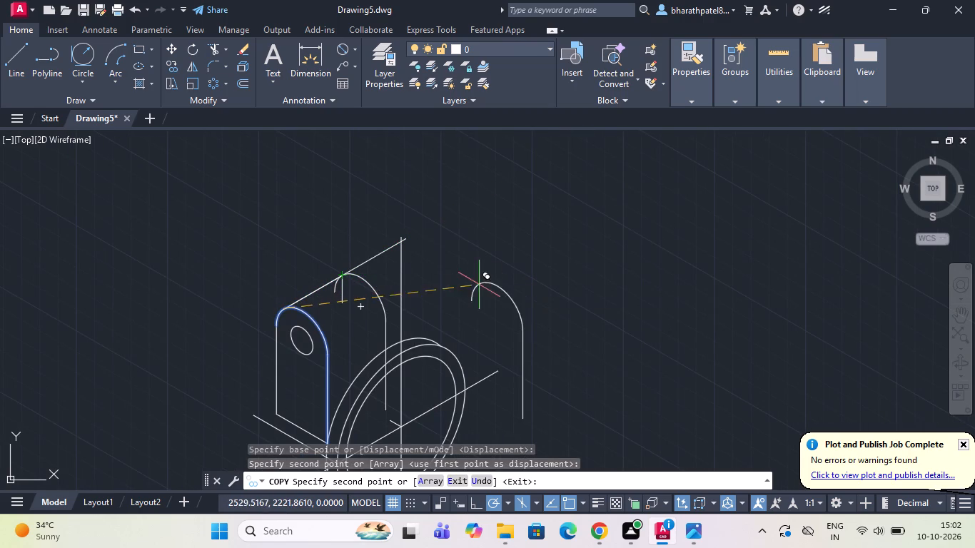
pyautogui.press('Escape')
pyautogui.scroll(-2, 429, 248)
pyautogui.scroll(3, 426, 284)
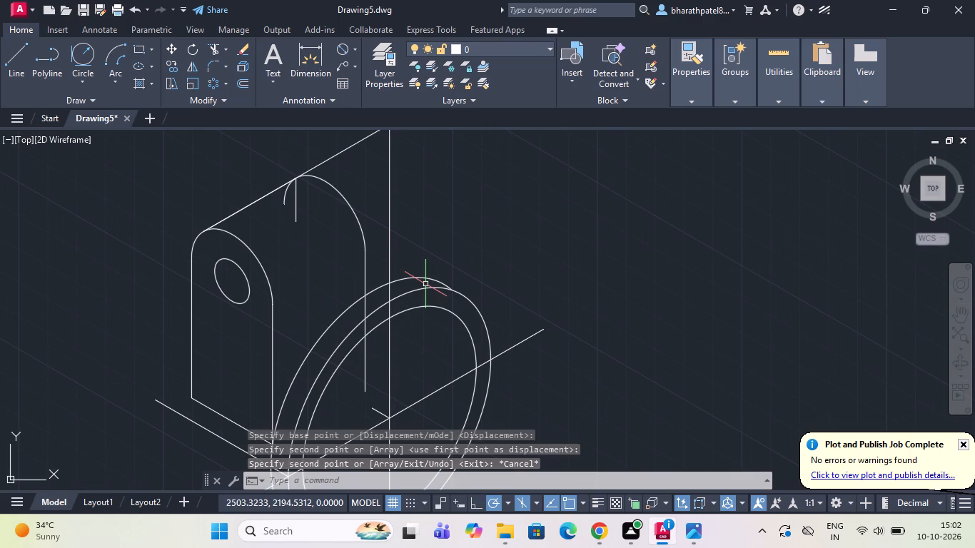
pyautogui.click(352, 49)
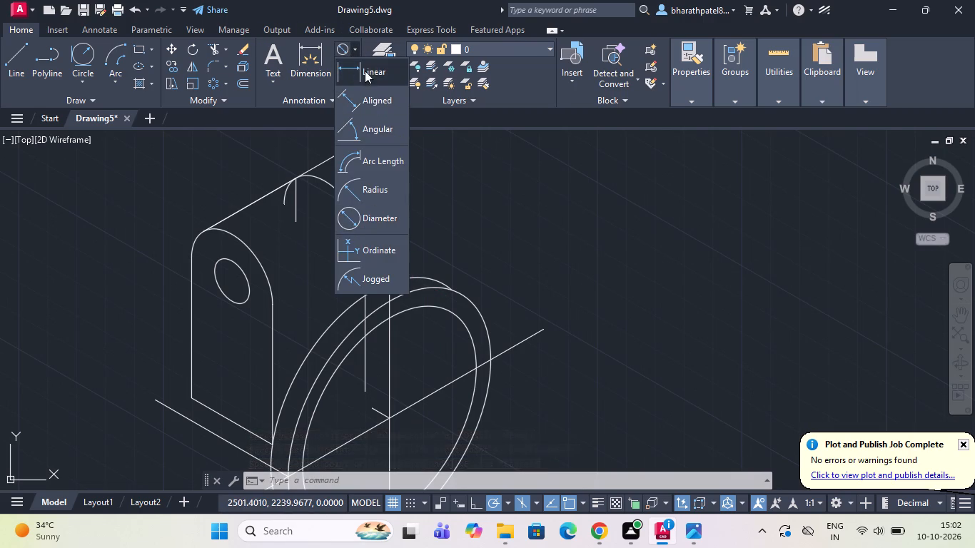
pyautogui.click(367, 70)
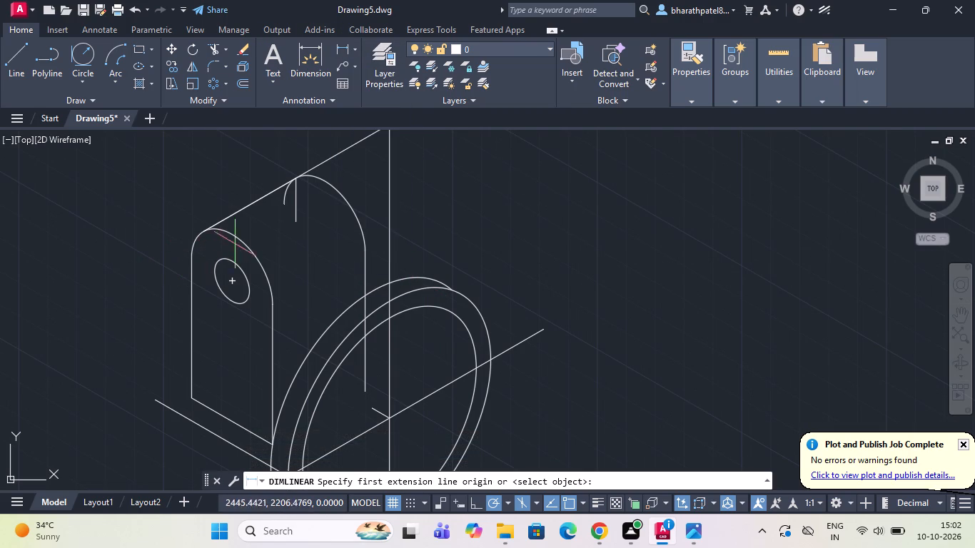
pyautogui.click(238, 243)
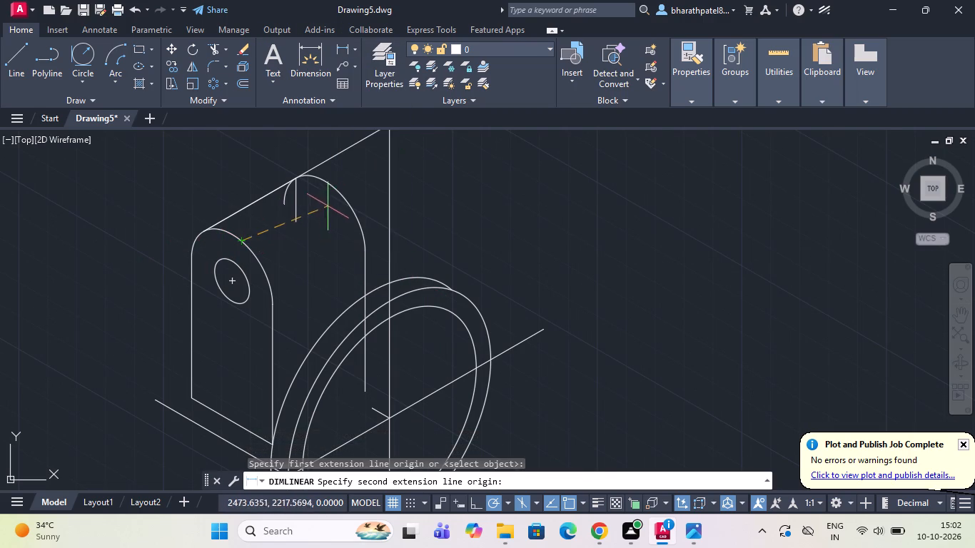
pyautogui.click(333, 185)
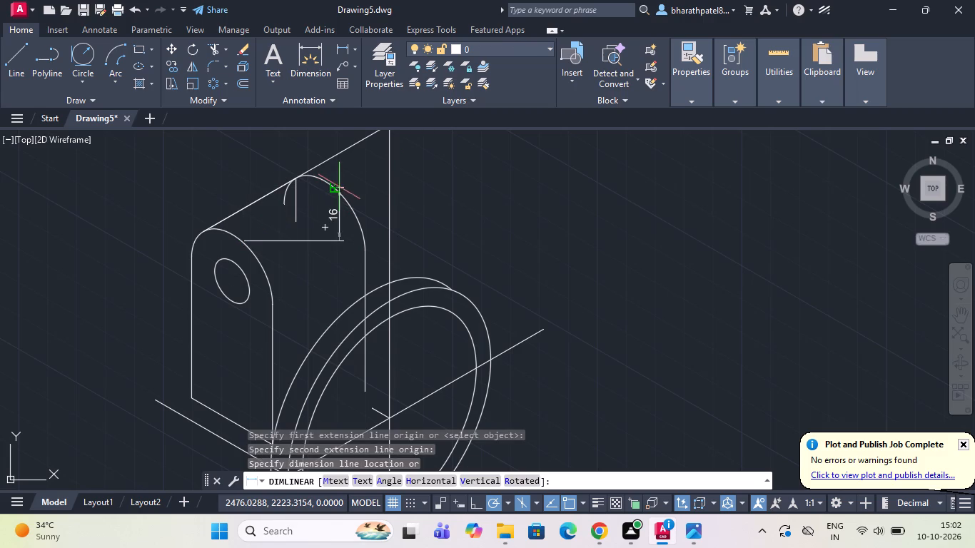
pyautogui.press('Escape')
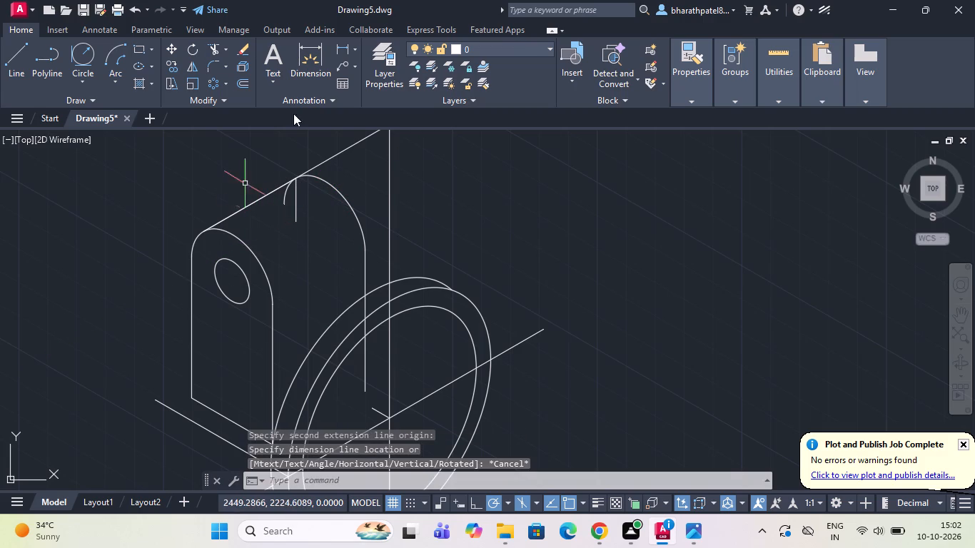
# Measure the aligned distance between the lug's front and rear rounded arcs.
pyautogui.click(355, 47)
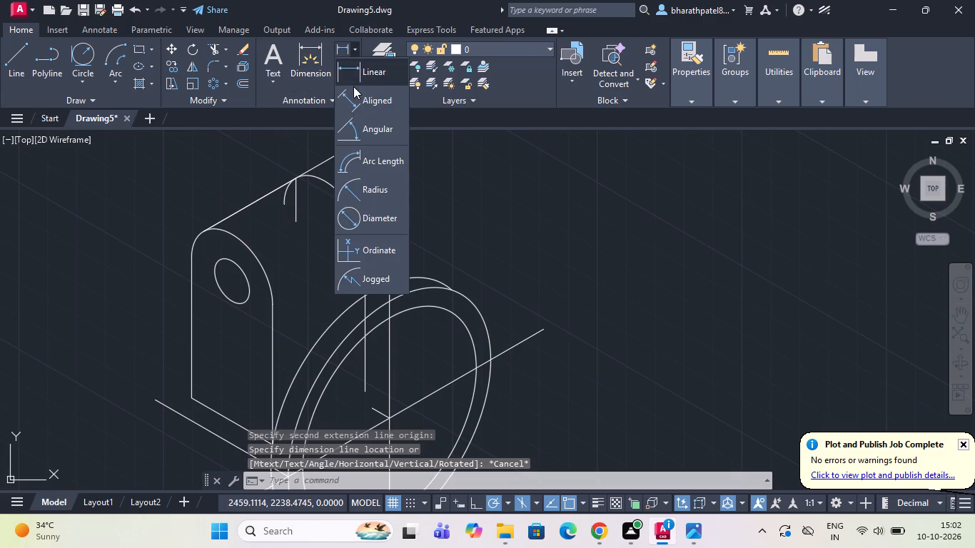
pyautogui.click(353, 103)
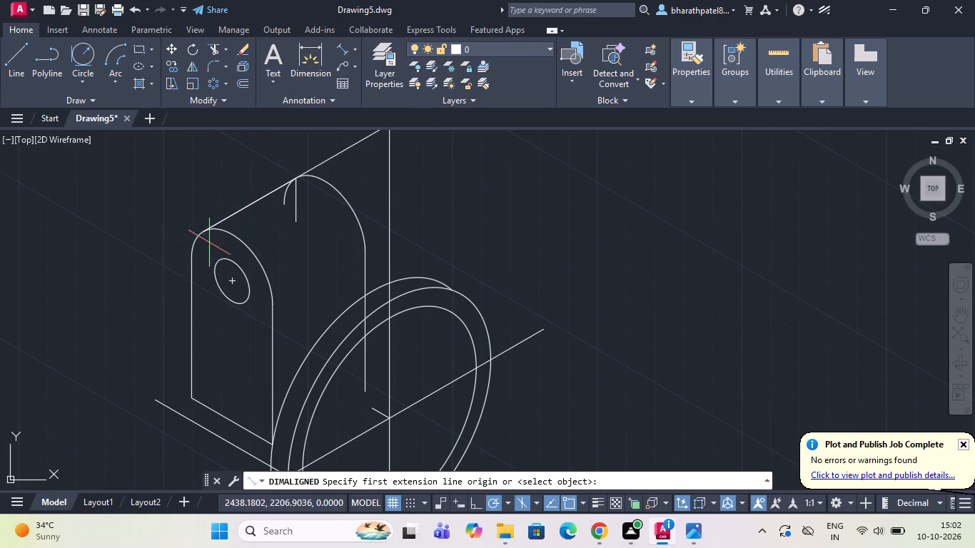
pyautogui.click(238, 243)
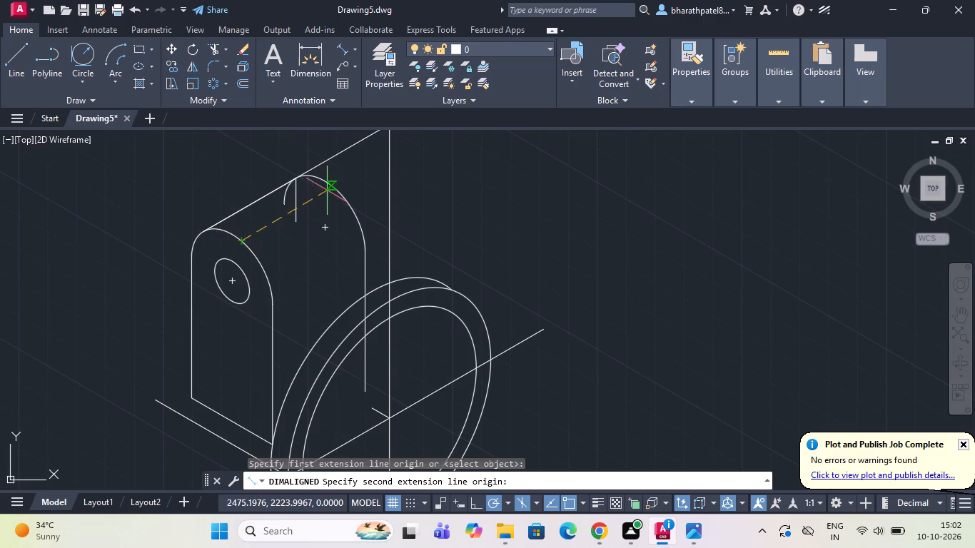
pyautogui.click(330, 188)
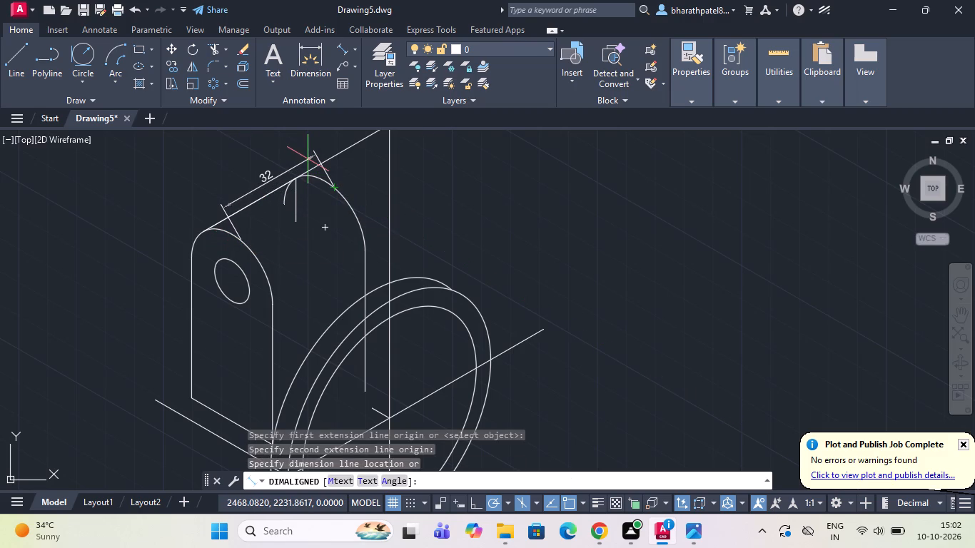
pyautogui.press('Escape')
# Draw a 3-unit line at 30° from the rear lug edge's intersection with the ring's rear curve, continuing vertically upward past the depth line.
pyautogui.scroll(-3, 310, 206)
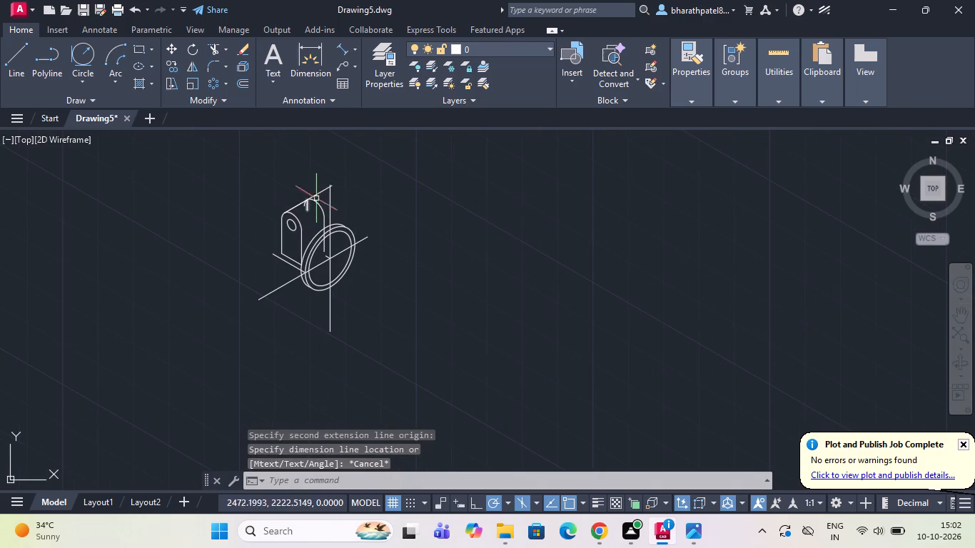
pyautogui.scroll(2, 338, 172)
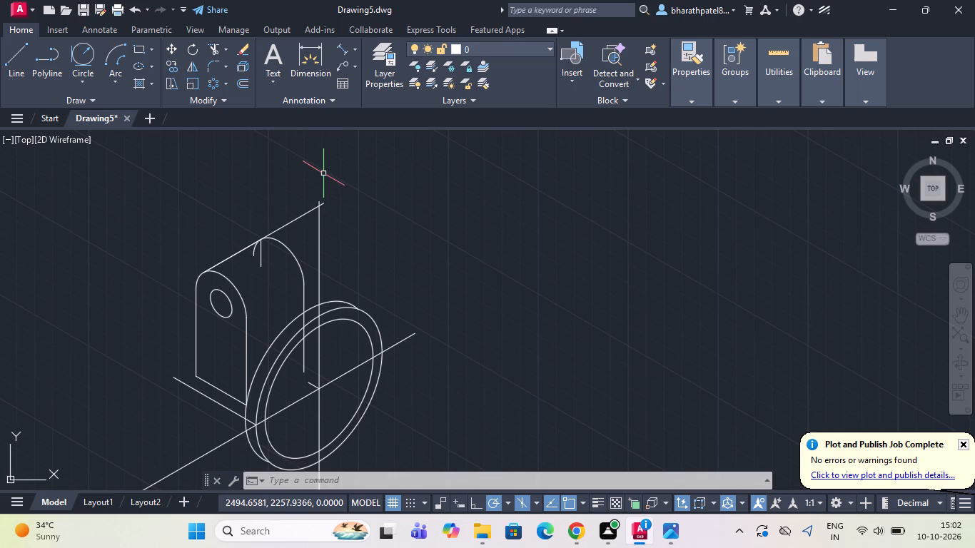
pyautogui.click(9, 60)
pyautogui.scroll(2, 310, 299)
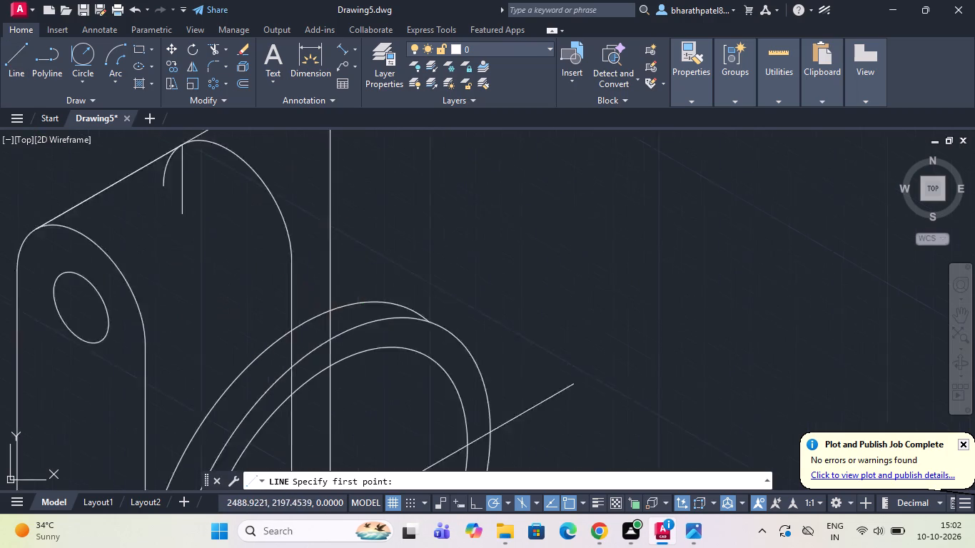
pyautogui.scroll(1, 310, 299)
pyautogui.click(278, 349)
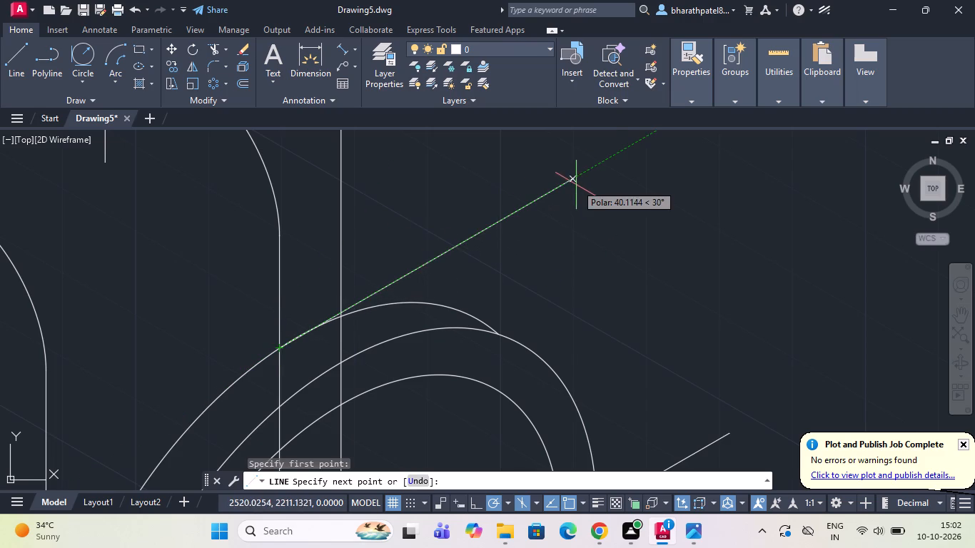
pyautogui.press('3')
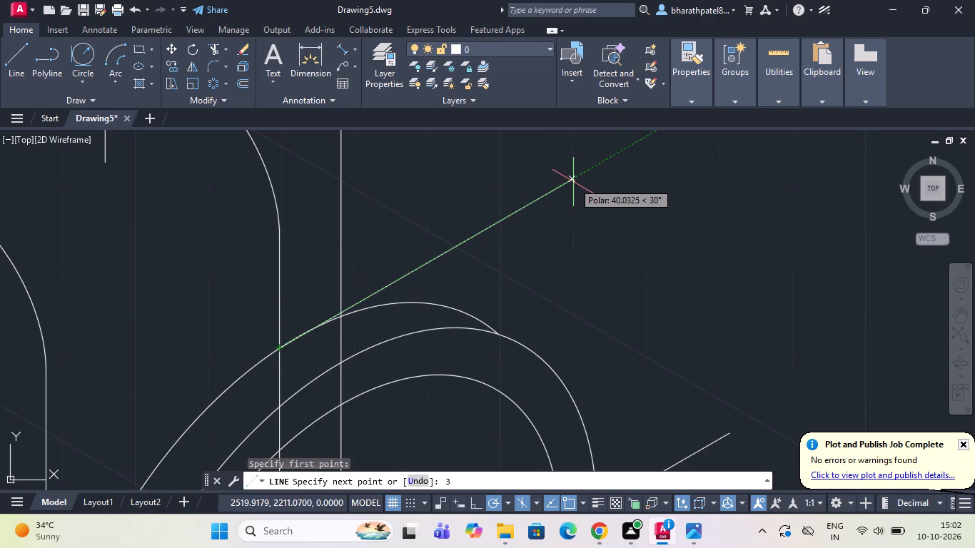
pyautogui.press('Return')
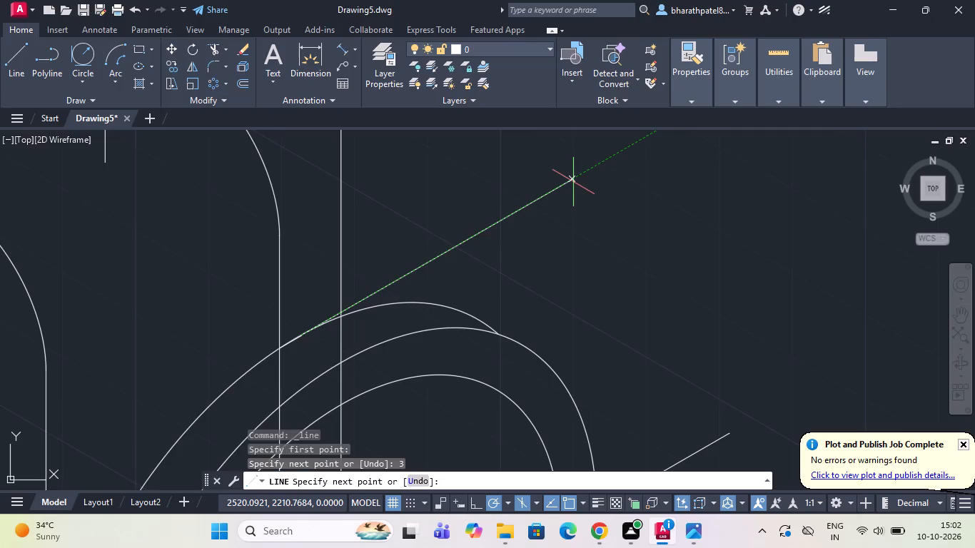
pyautogui.scroll(-3, 430, 302)
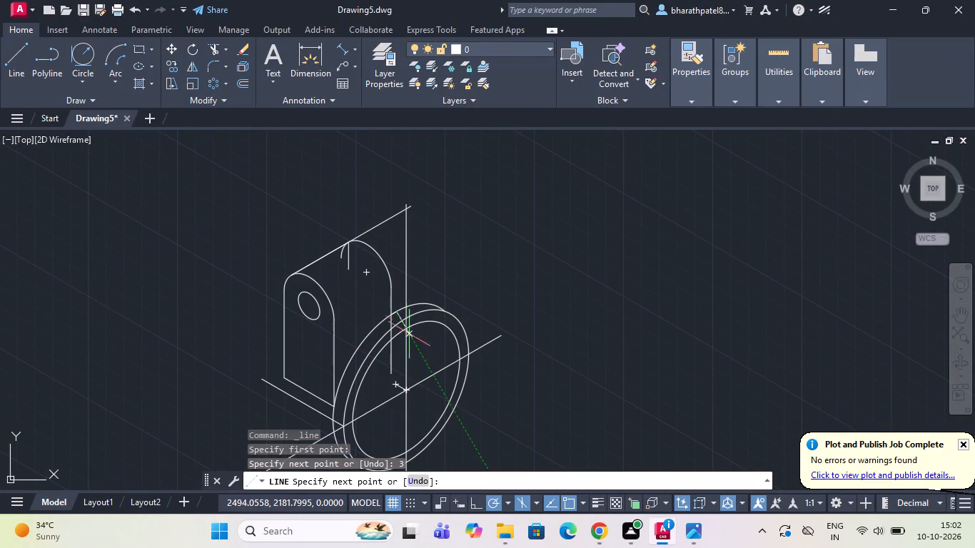
pyautogui.click(390, 203)
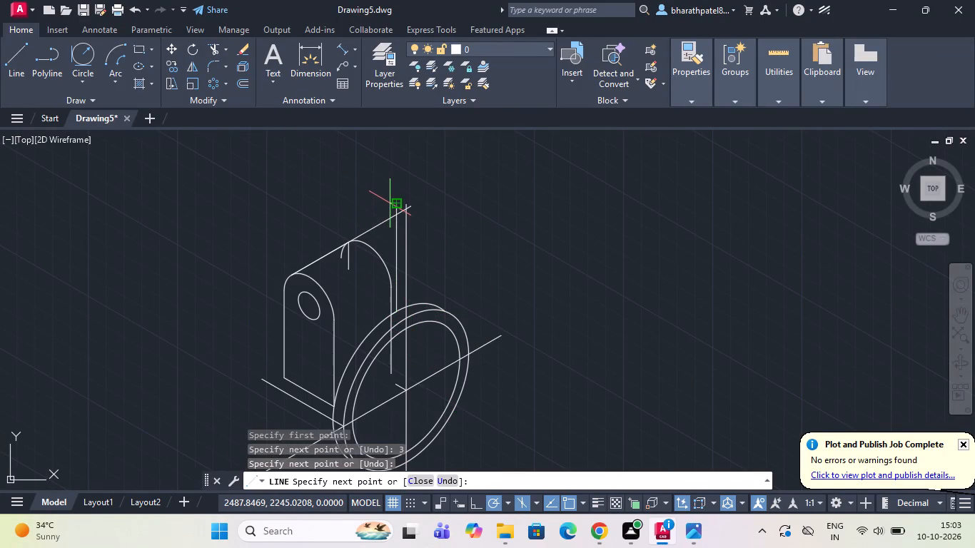
pyautogui.press('Escape')
# Trim away all portions of the copied rear vertical lug edge that lie below the ring's rear outer curve.
pyautogui.scroll(-2, 415, 303)
pyautogui.scroll(2, 405, 377)
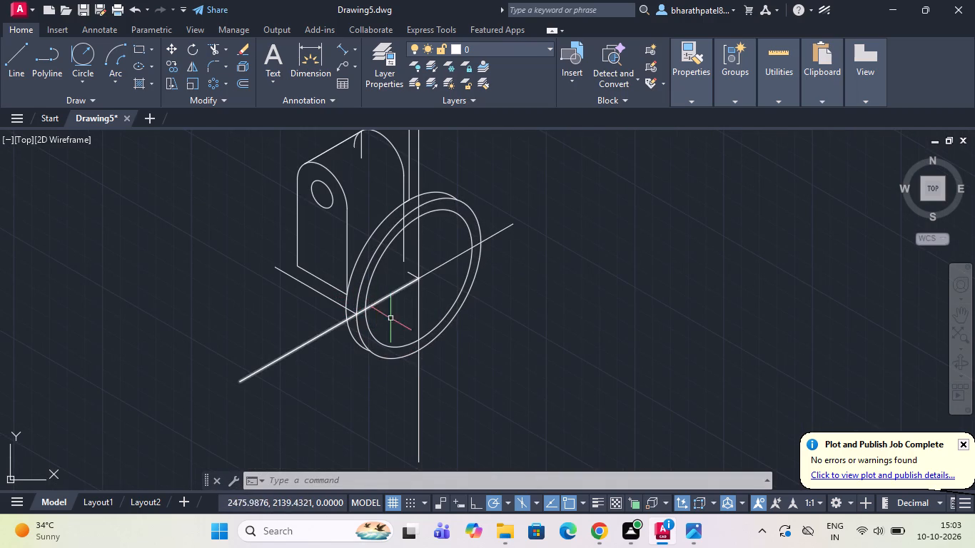
pyautogui.scroll(-2, 545, 337)
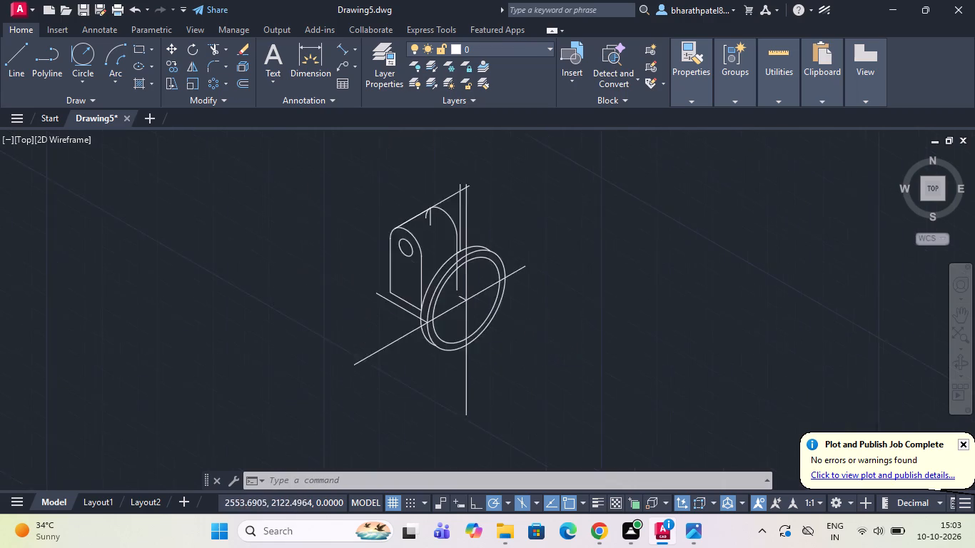
pyautogui.scroll(2, 490, 236)
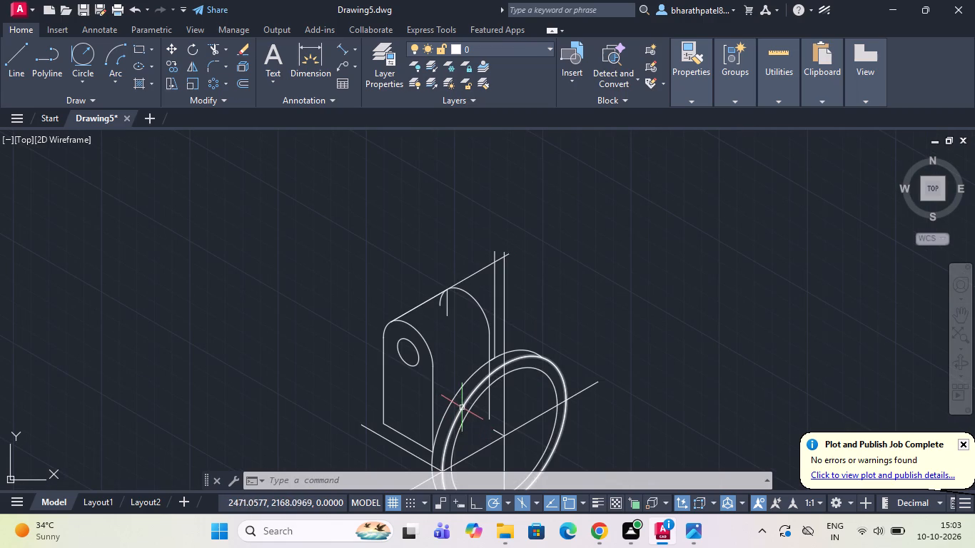
pyautogui.click(211, 48)
pyautogui.scroll(2, 435, 329)
pyautogui.scroll(-3, 435, 330)
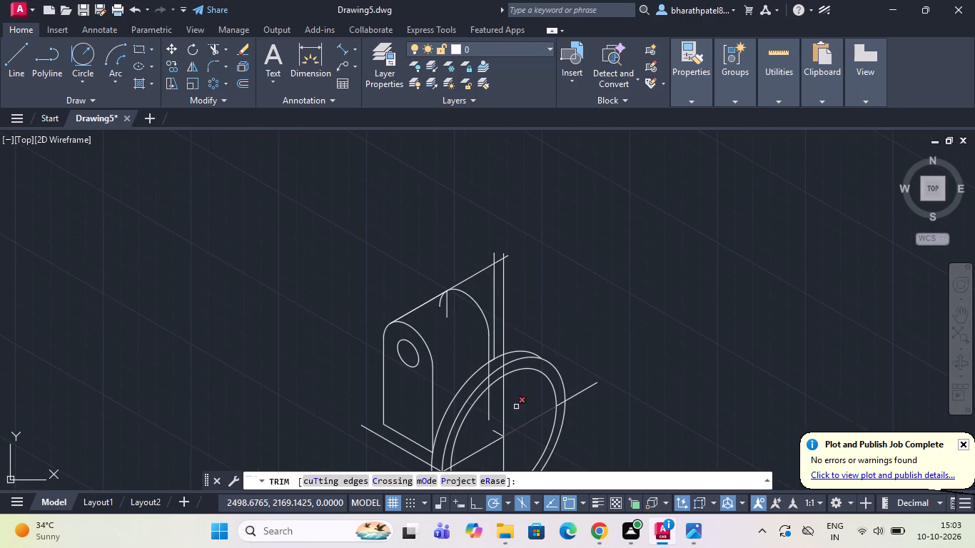
pyautogui.scroll(2, 516, 407)
pyautogui.click(446, 320)
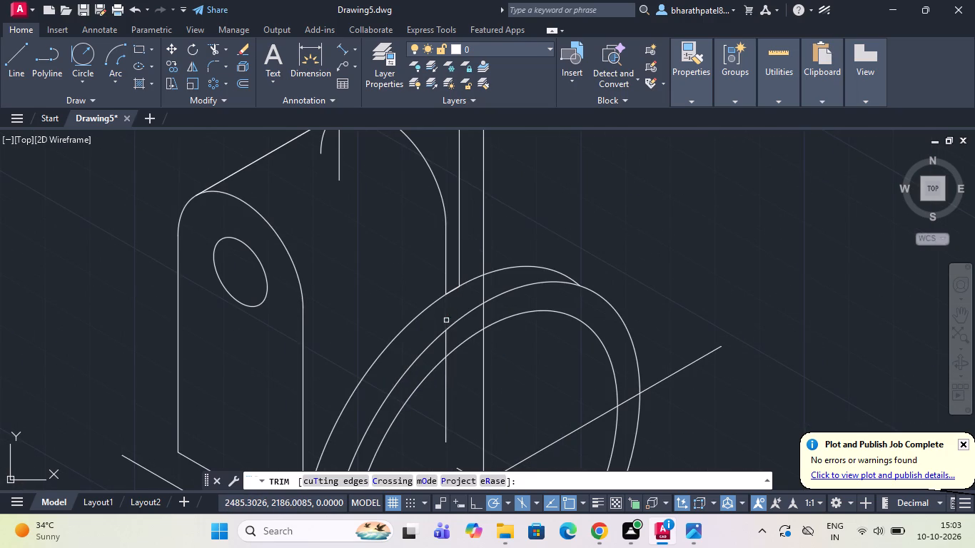
pyautogui.click(447, 347)
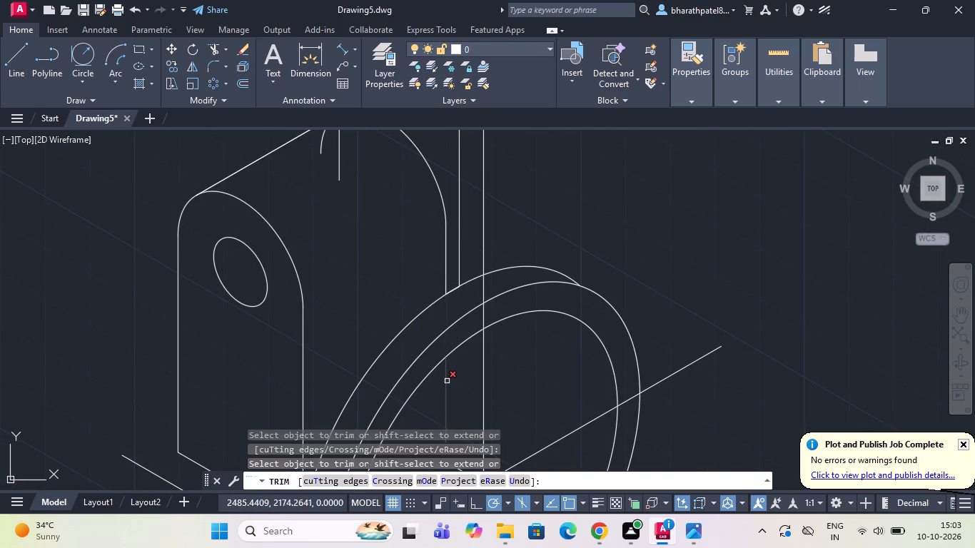
pyautogui.click(447, 381)
# Draw a 3-unit line at 30° along the depth line from the rear arc's contact point, ending with a short vertical segment upward.
pyautogui.scroll(-2, 448, 383)
pyautogui.scroll(2, 423, 245)
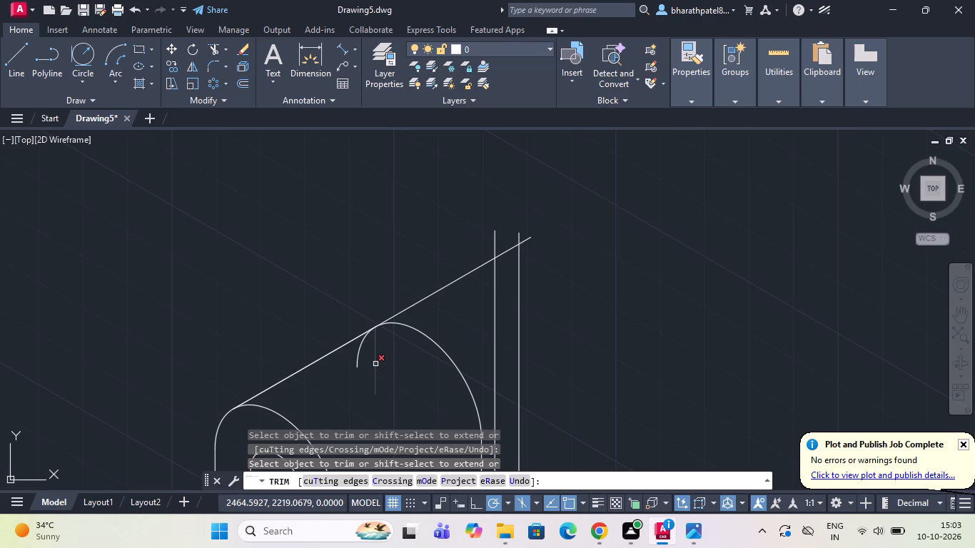
pyautogui.moveTo(13, 56); pyautogui.dragTo(31, 75)
pyautogui.scroll(3, 369, 333)
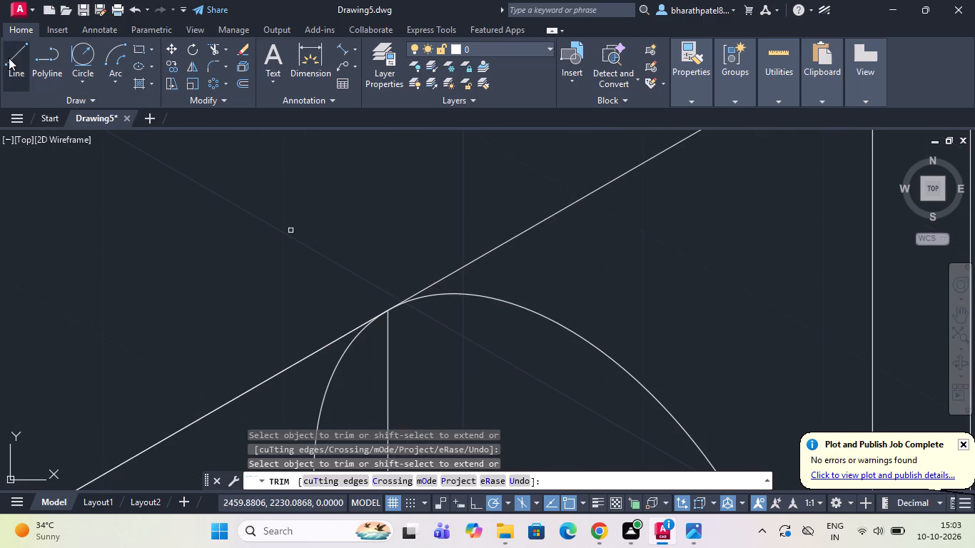
pyautogui.click(9, 56)
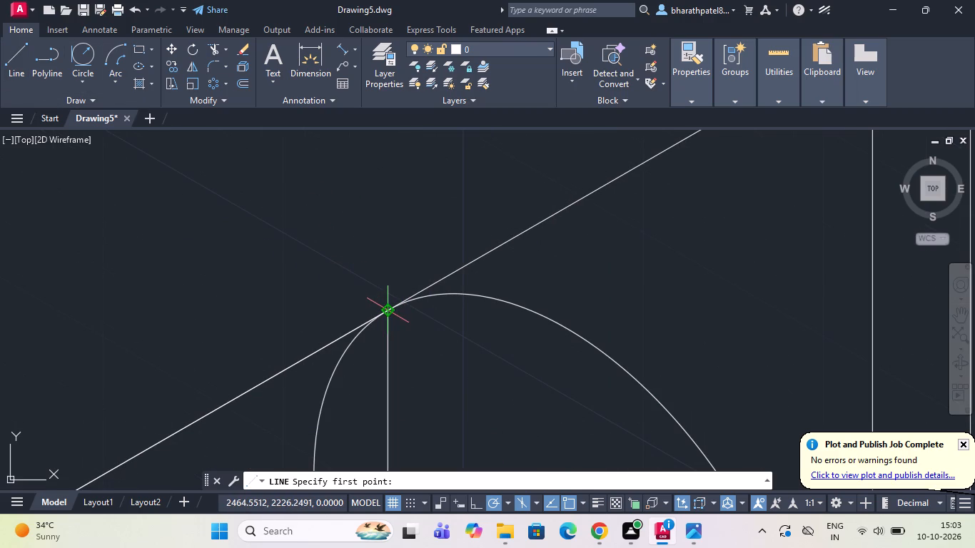
pyautogui.scroll(3, 384, 314)
pyautogui.click(395, 304)
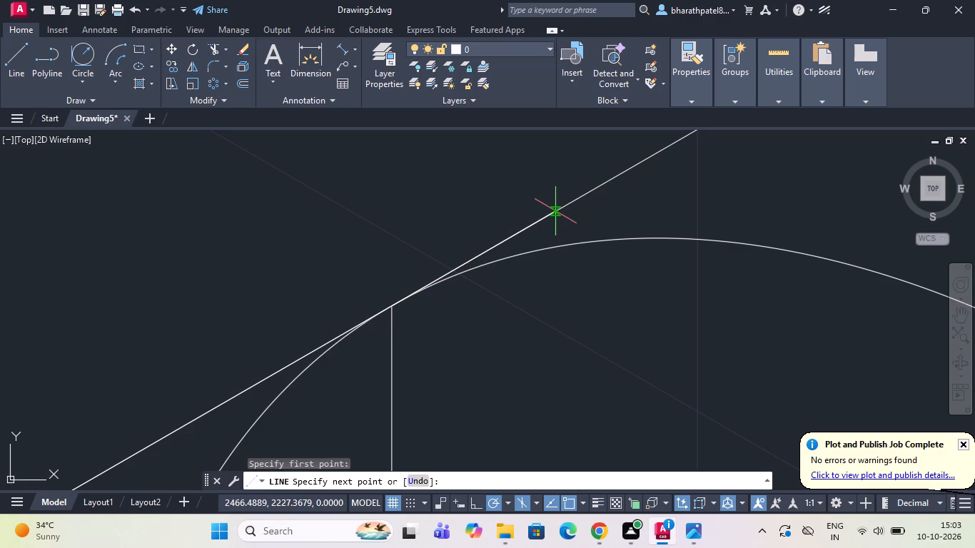
pyautogui.press('3')
pyautogui.press('Return')
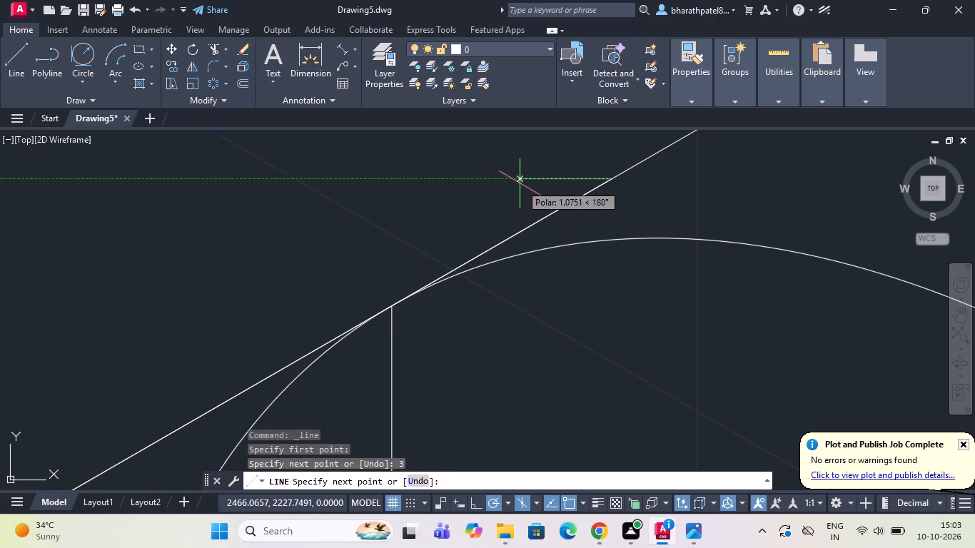
pyautogui.click(617, 143)
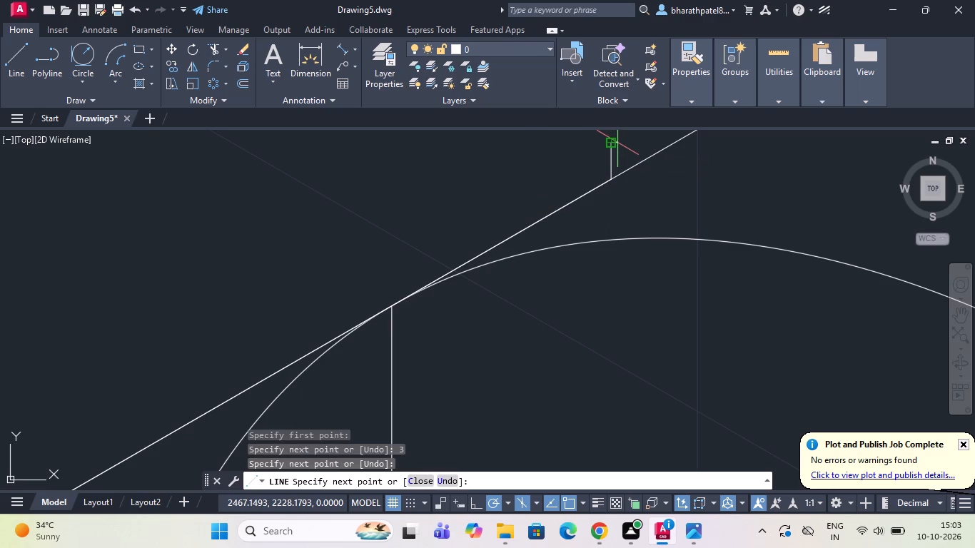
pyautogui.press('Escape')
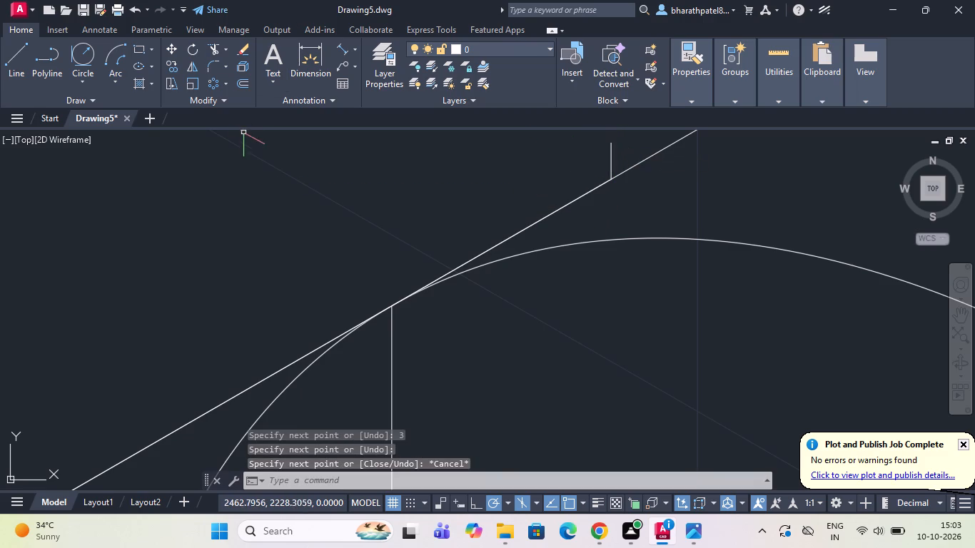
# Copy the lug's rear rounded arc from its contact point on the depth line to the end of the 3-unit line.
pyautogui.scroll(-2, 244, 133)
pyautogui.scroll(-2, 398, 193)
pyautogui.scroll(2, 435, 163)
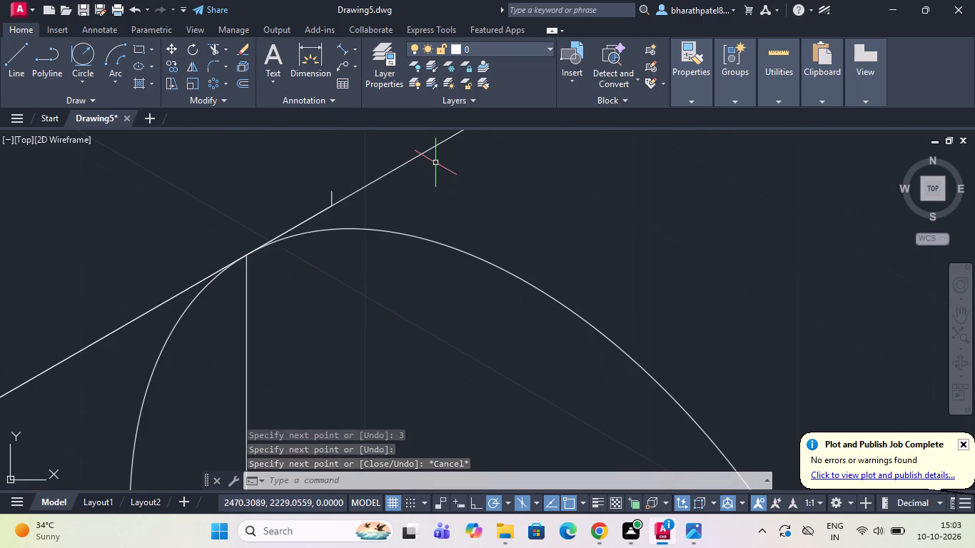
pyautogui.click(295, 233)
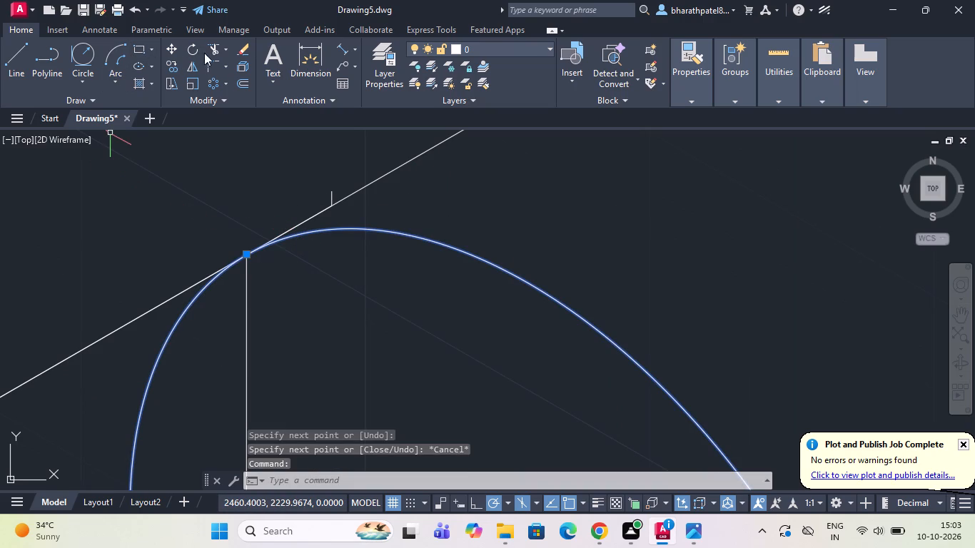
pyautogui.click(171, 66)
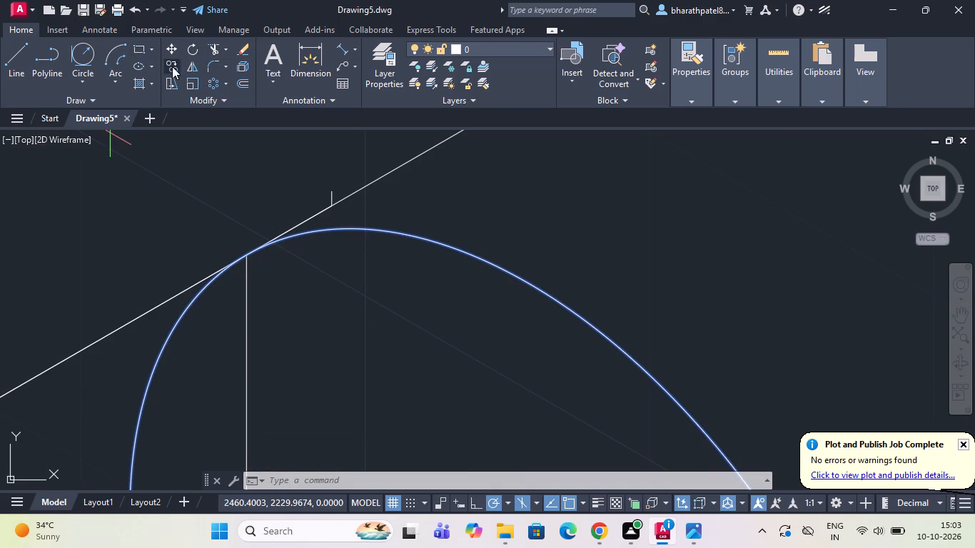
pyautogui.click(247, 250)
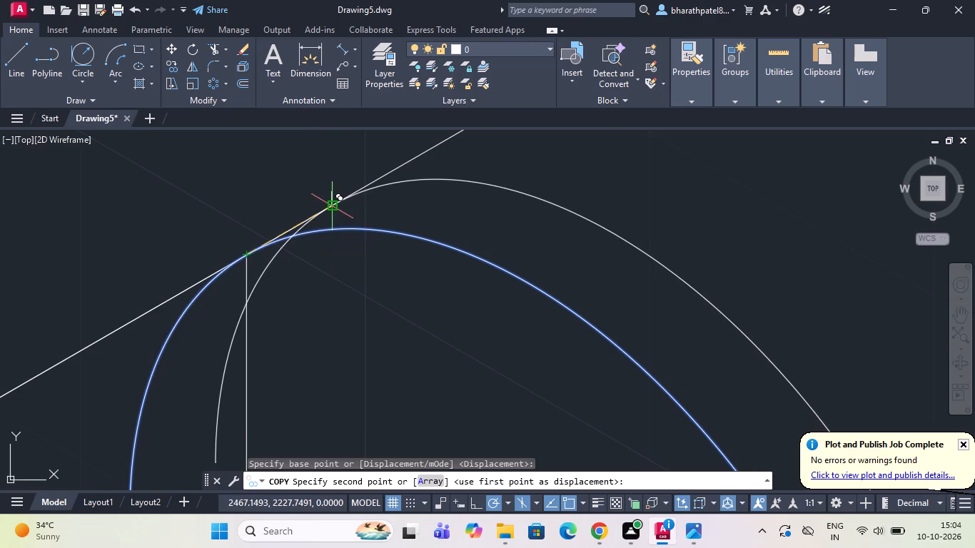
pyautogui.scroll(3, 331, 208)
pyautogui.click(330, 194)
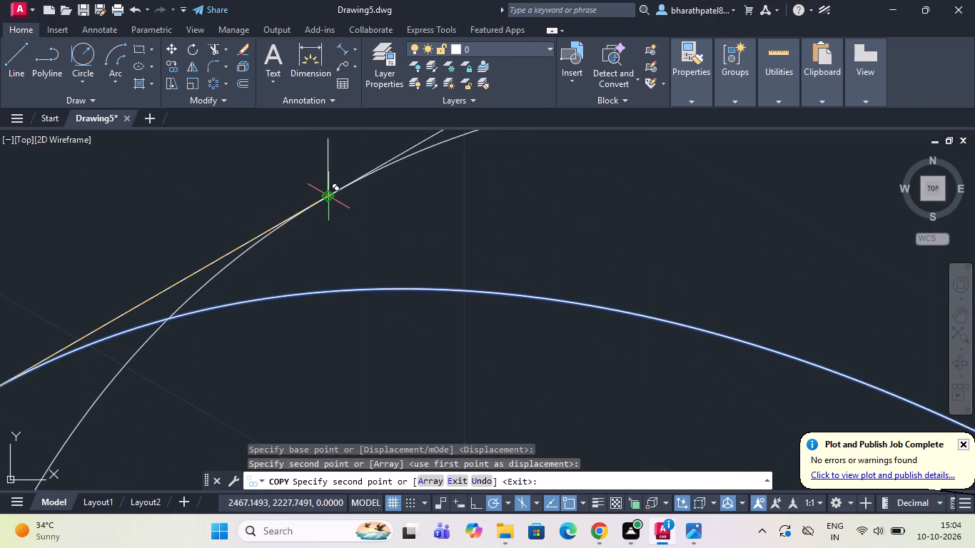
pyautogui.scroll(-4, 330, 194)
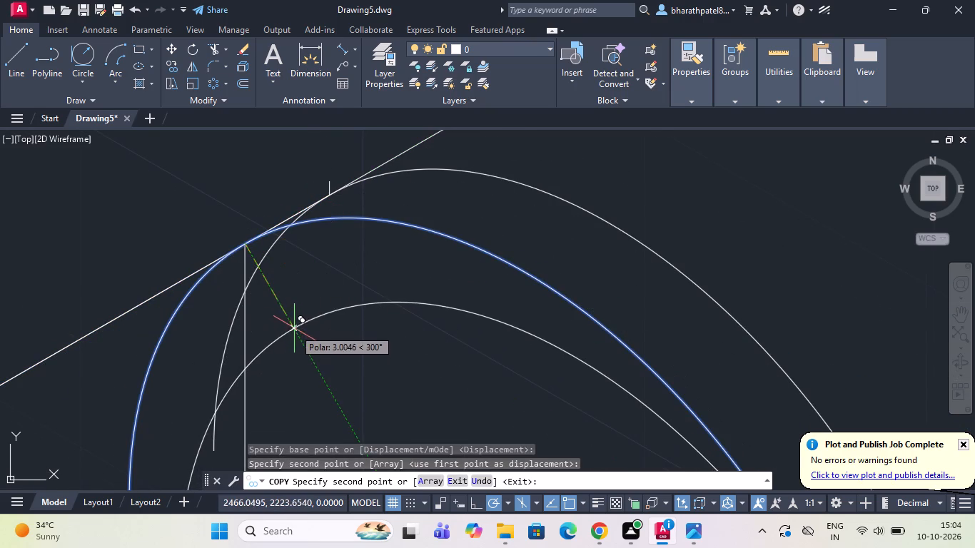
pyautogui.press('Escape')
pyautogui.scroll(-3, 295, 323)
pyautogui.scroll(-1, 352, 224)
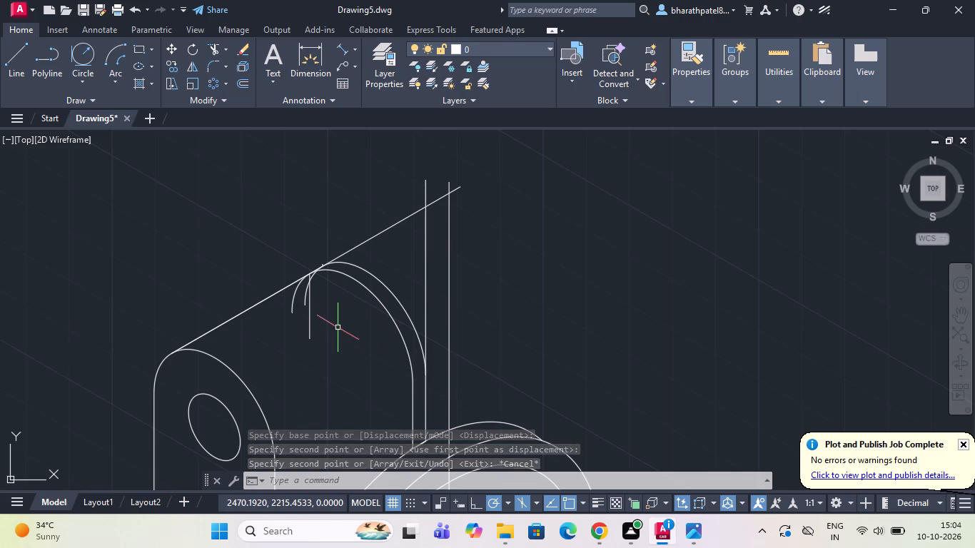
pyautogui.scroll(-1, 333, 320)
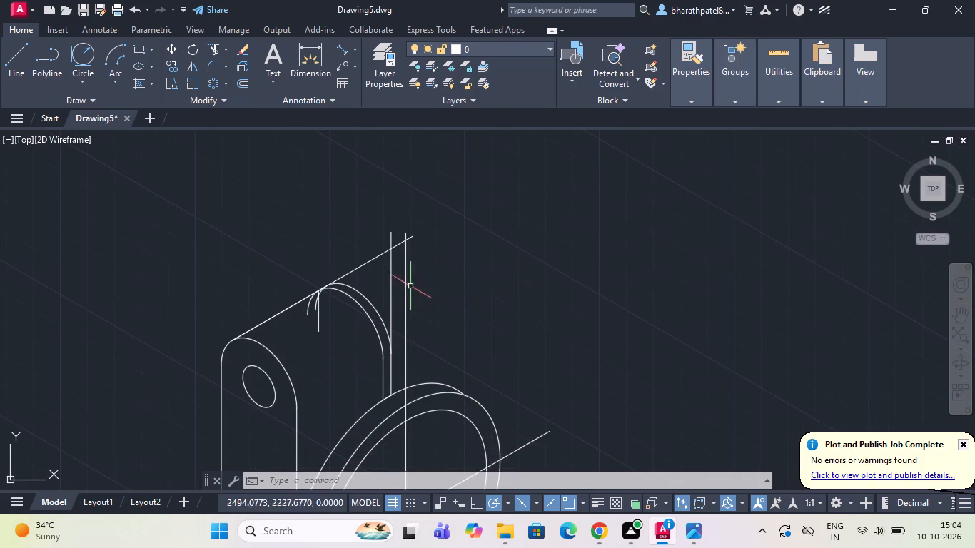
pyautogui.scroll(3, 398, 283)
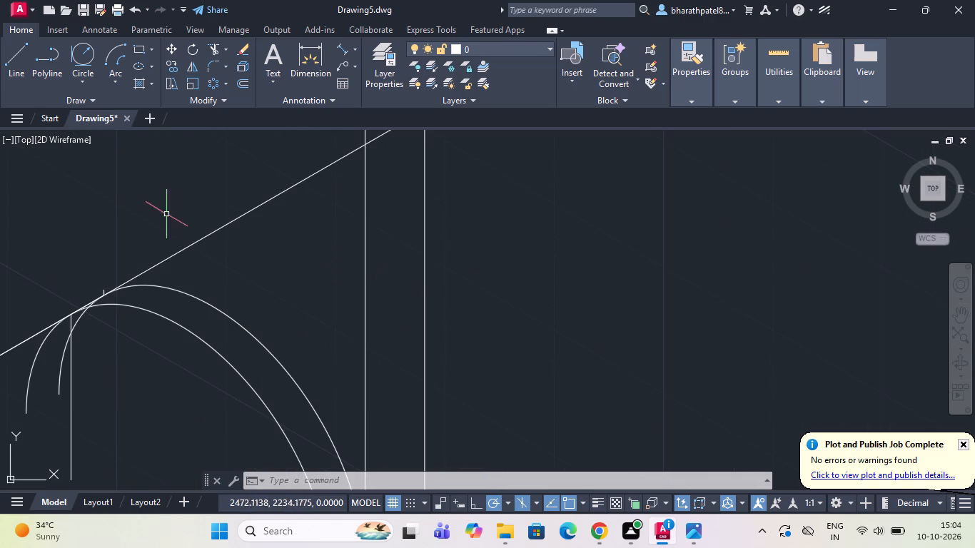
# Draw a 32-unit line at 30° along the depth line from the end of the 3-unit line on the rear arc.
pyautogui.click(19, 61)
pyautogui.scroll(3, 88, 288)
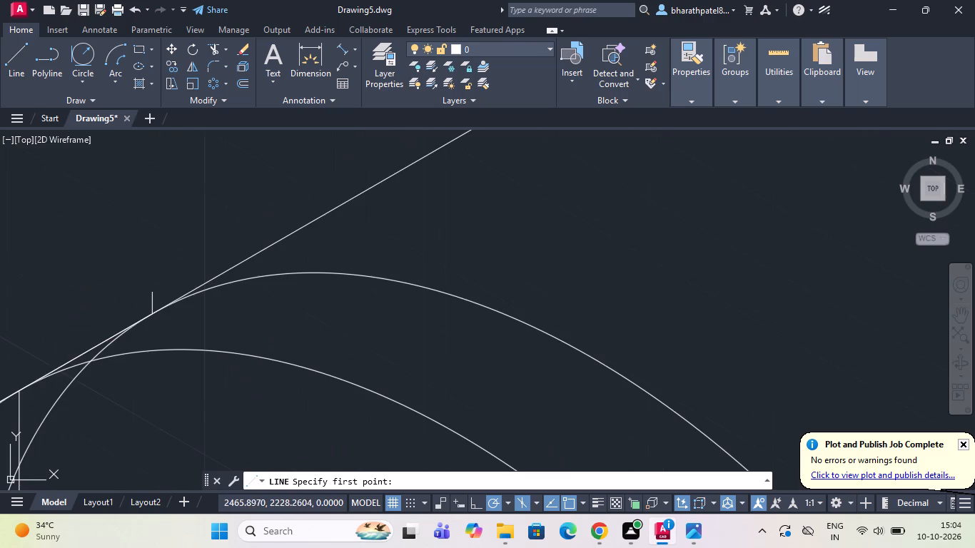
pyautogui.click(153, 315)
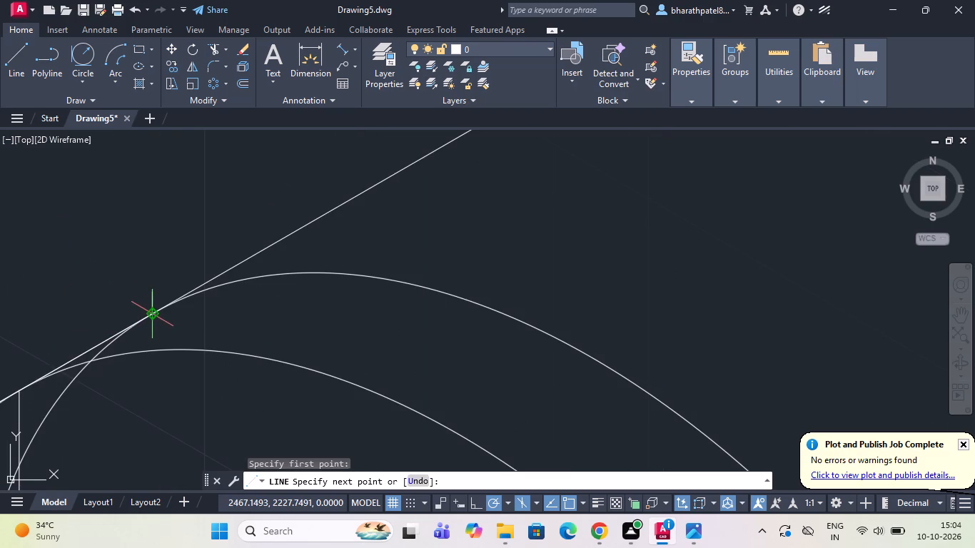
pyautogui.scroll(-7, 153, 315)
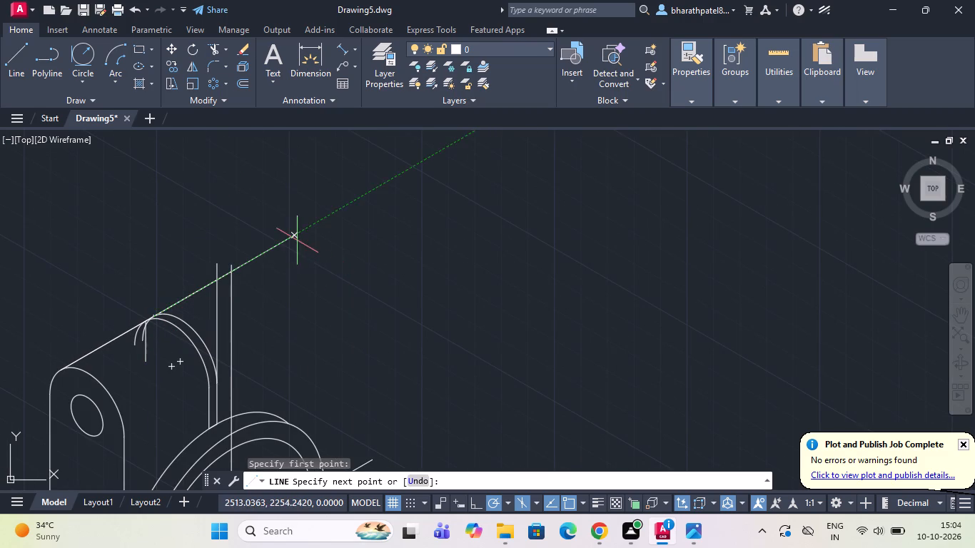
pyautogui.scroll(2, 295, 240)
pyautogui.scroll(-3, 278, 233)
pyautogui.scroll(2, 211, 273)
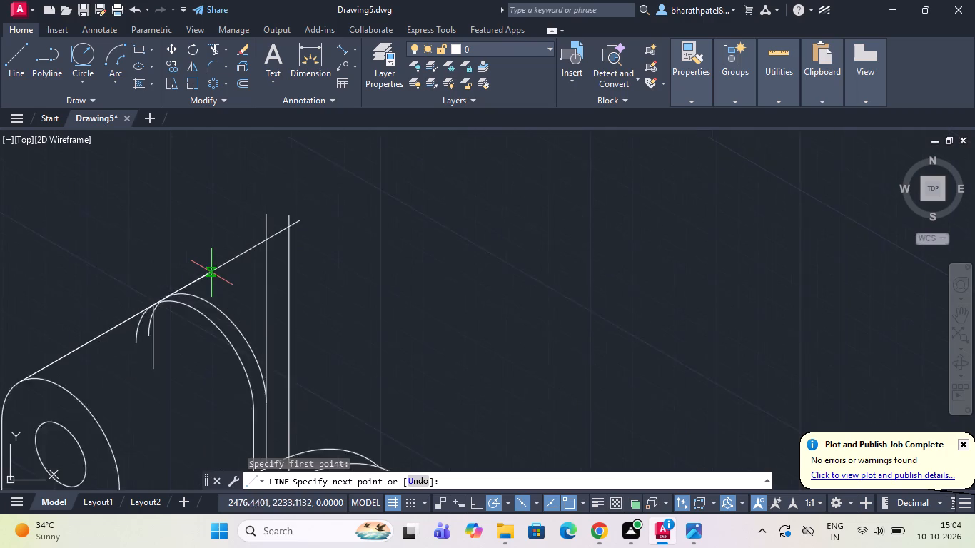
pyautogui.scroll(1, 211, 273)
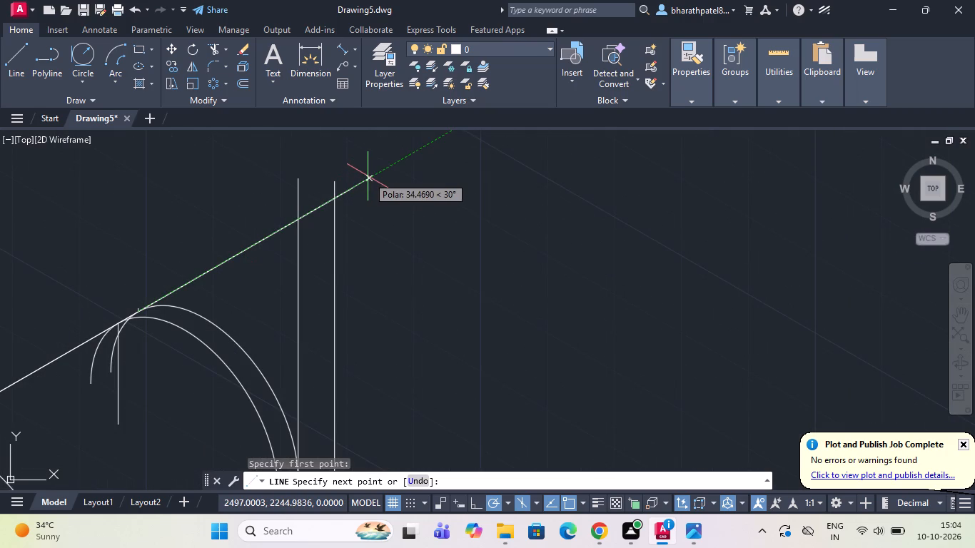
pyautogui.write('32')
pyautogui.press('Return')
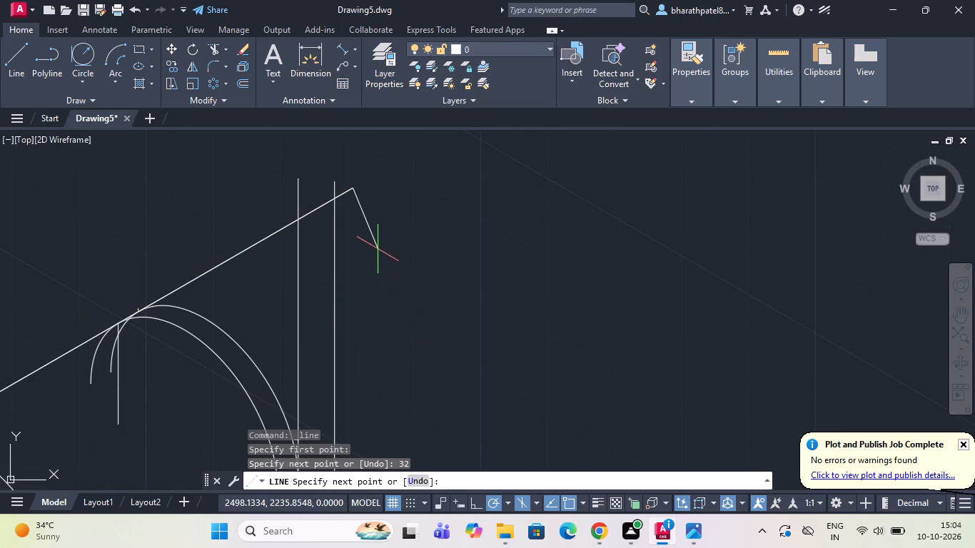
pyautogui.press('Escape')
pyautogui.scroll(-1, 379, 249)
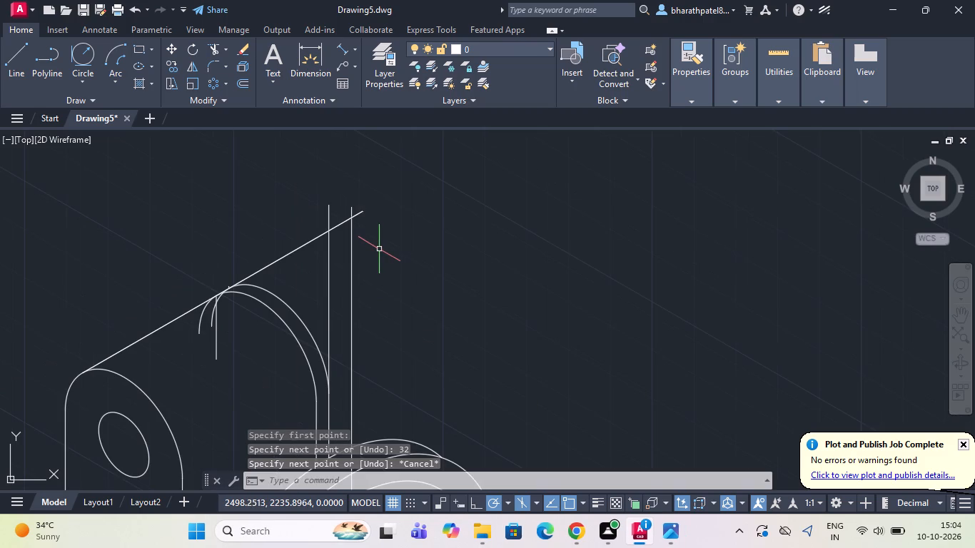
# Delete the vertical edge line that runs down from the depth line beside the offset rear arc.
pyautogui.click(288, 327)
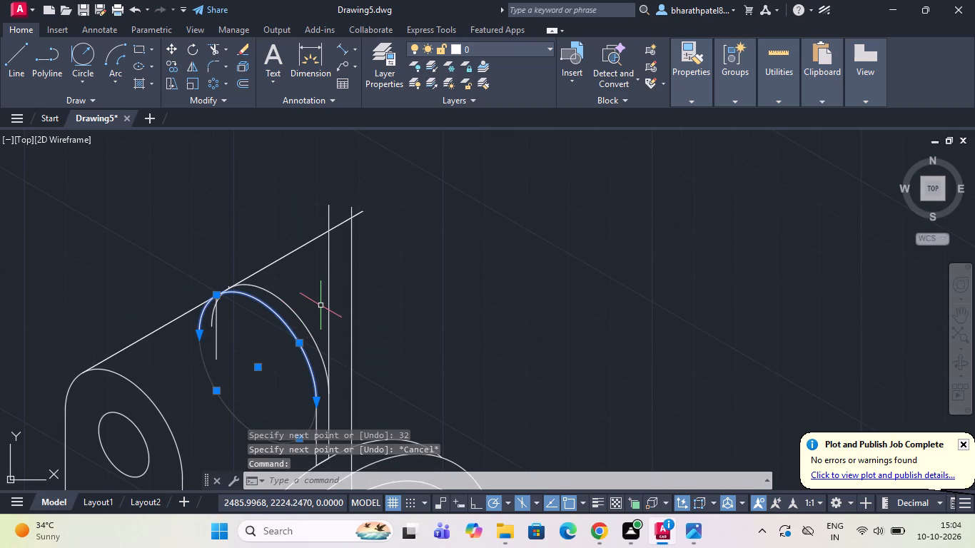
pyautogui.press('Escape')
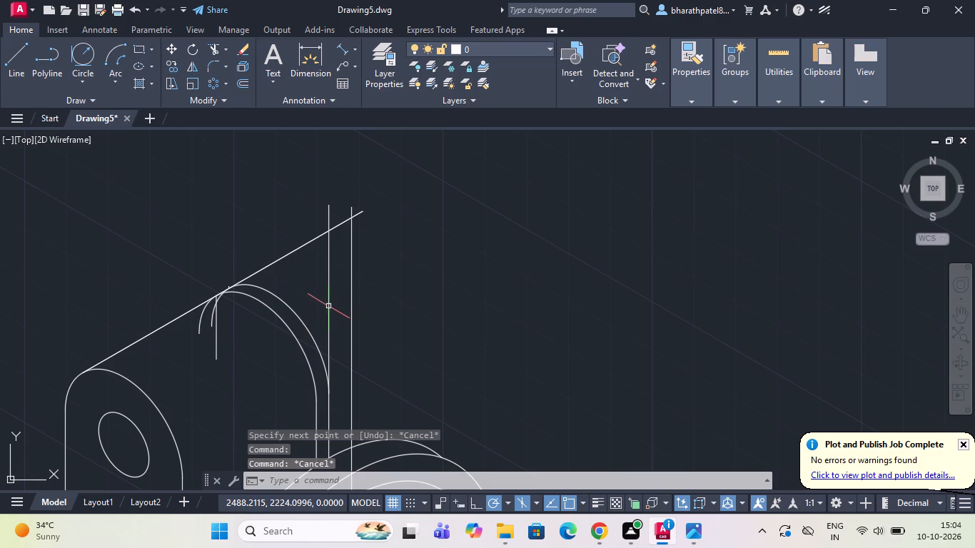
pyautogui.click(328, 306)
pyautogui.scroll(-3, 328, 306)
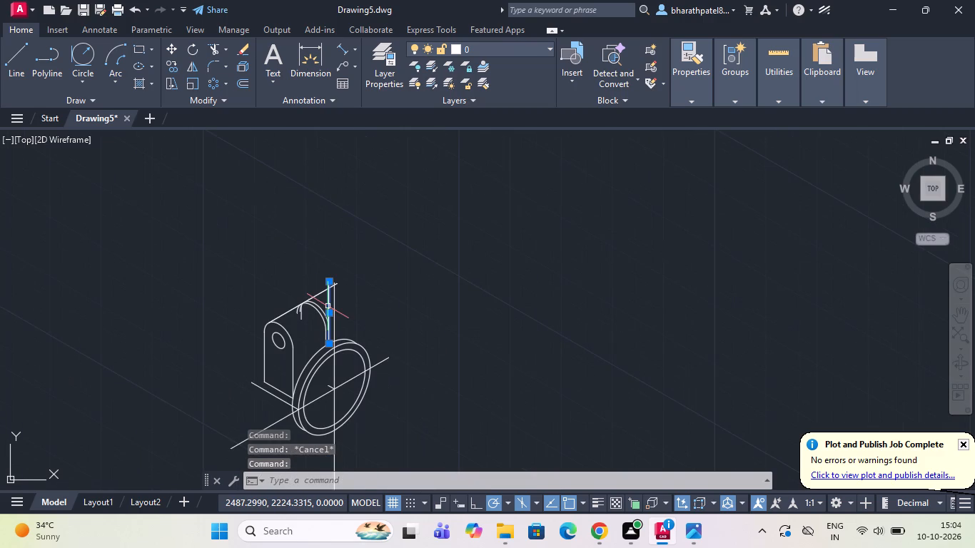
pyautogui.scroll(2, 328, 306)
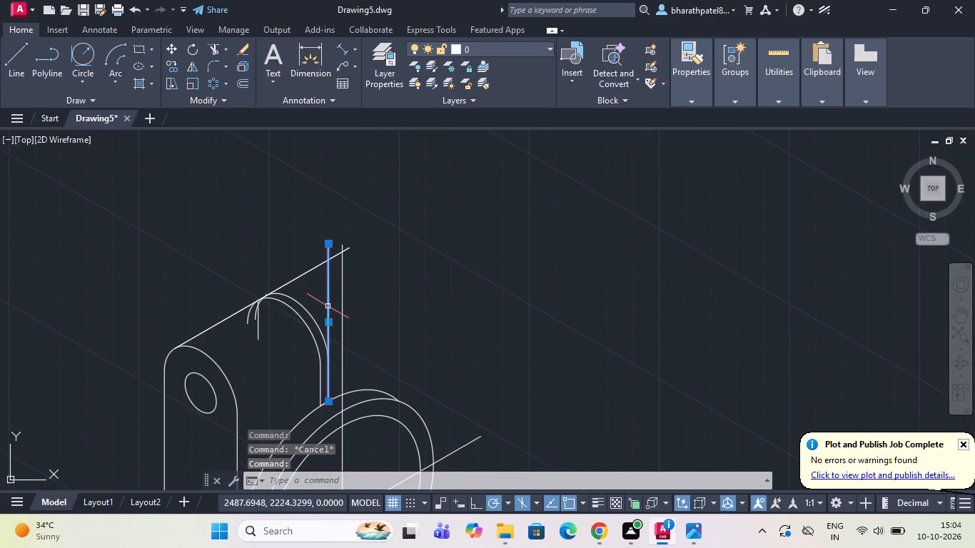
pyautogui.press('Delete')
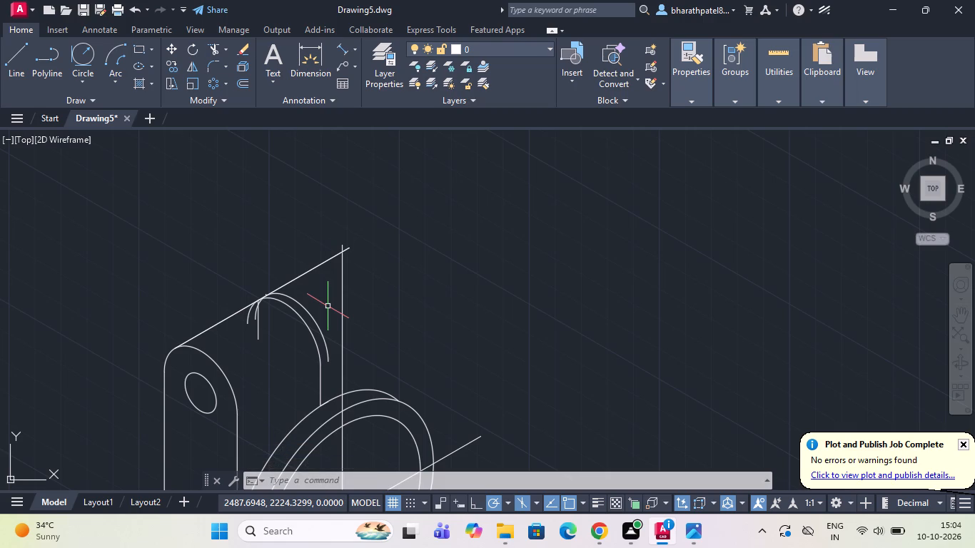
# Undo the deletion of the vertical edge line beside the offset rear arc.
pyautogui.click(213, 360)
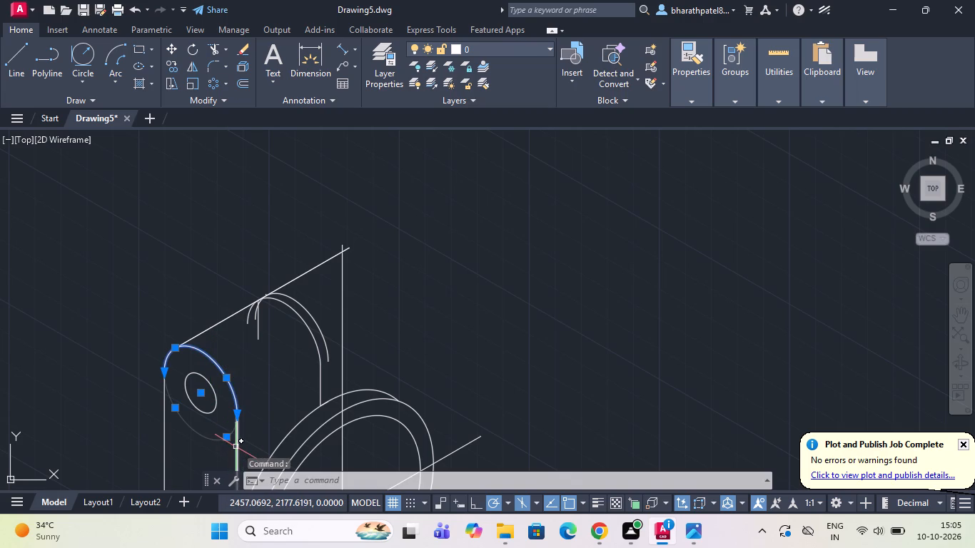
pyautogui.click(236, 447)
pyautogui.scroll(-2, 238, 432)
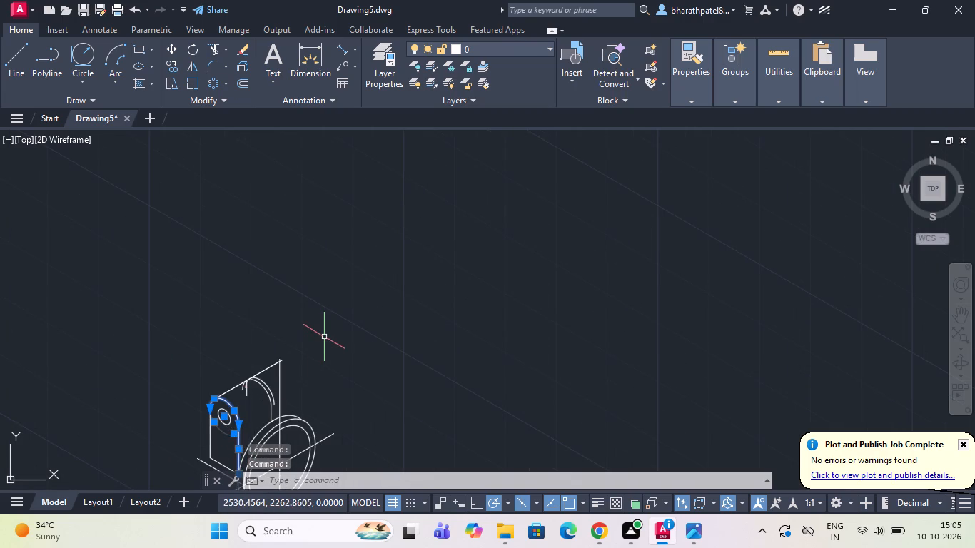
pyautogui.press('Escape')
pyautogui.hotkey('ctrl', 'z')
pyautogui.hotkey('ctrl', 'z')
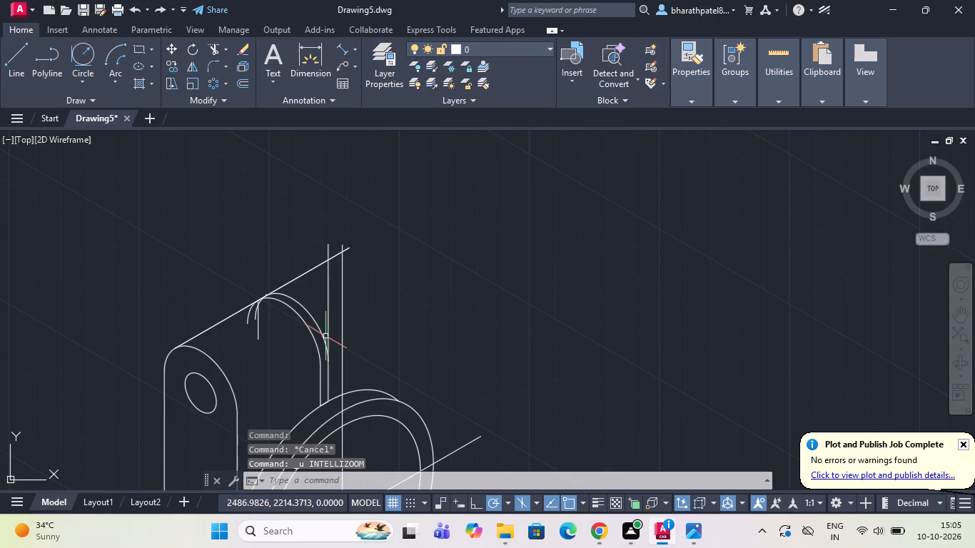
# Copy the front lug's rounded arc and its adjoining vertical edge from the arc's contact point to the end of the 32-unit line.
pyautogui.scroll(-2, 328, 290)
pyautogui.scroll(2, 276, 420)
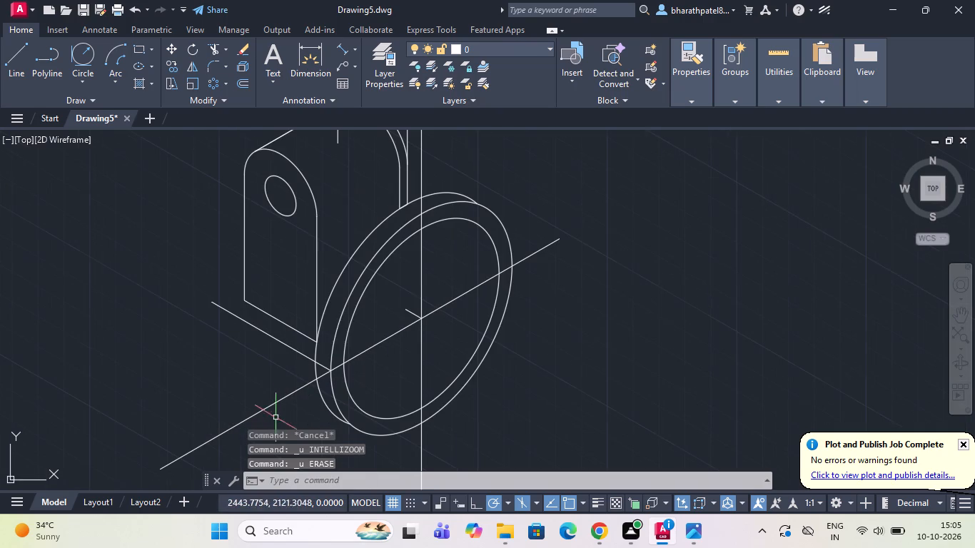
pyautogui.click(278, 153)
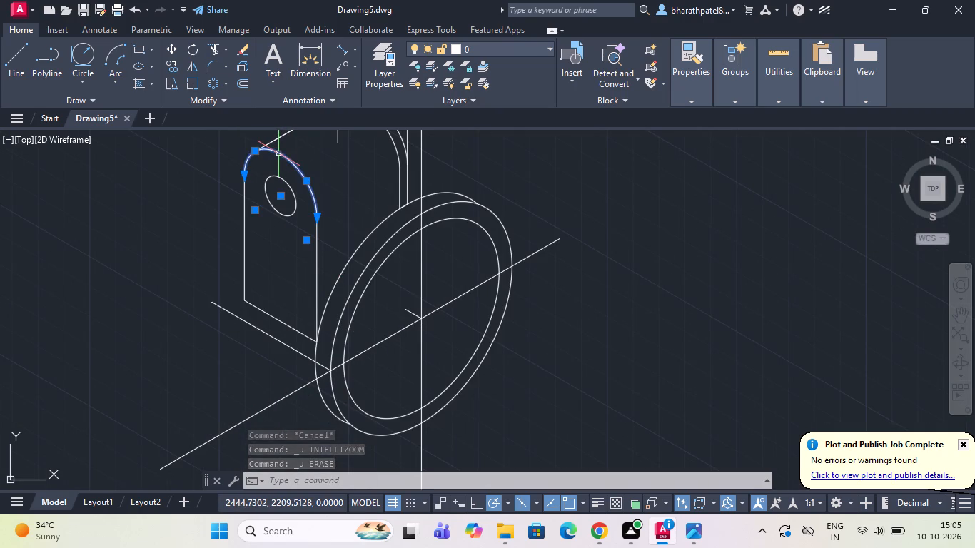
pyautogui.click(317, 276)
pyautogui.scroll(-4, 317, 274)
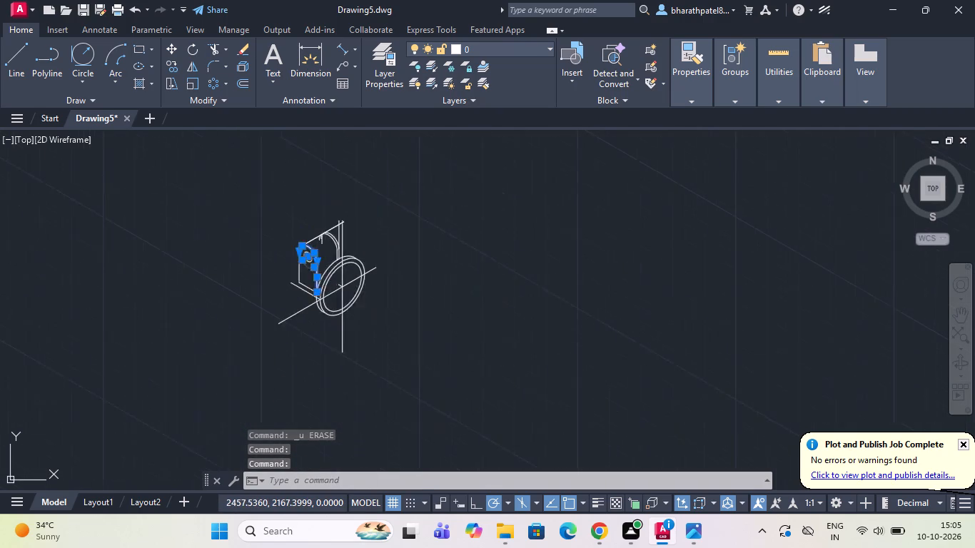
pyautogui.scroll(3, 322, 213)
pyautogui.scroll(-2, 323, 220)
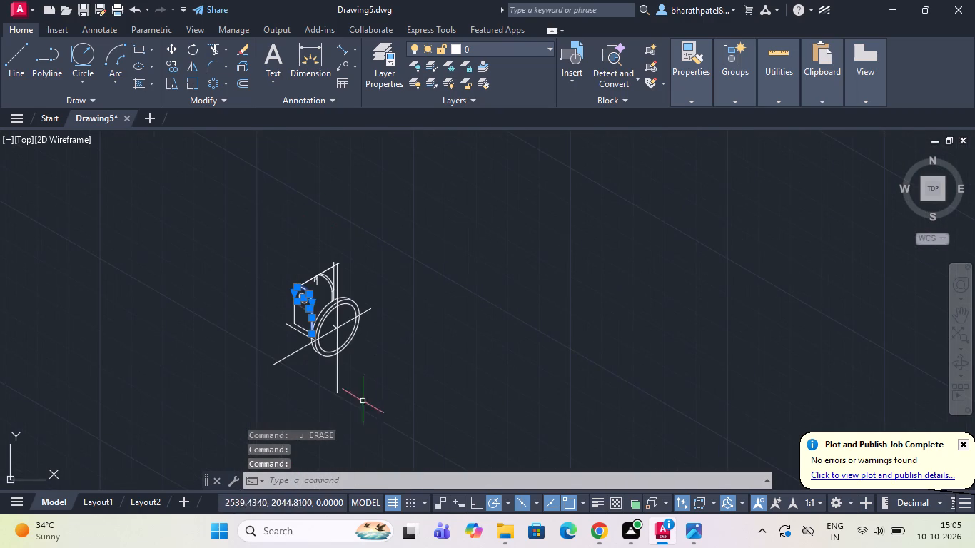
pyautogui.scroll(2, 343, 336)
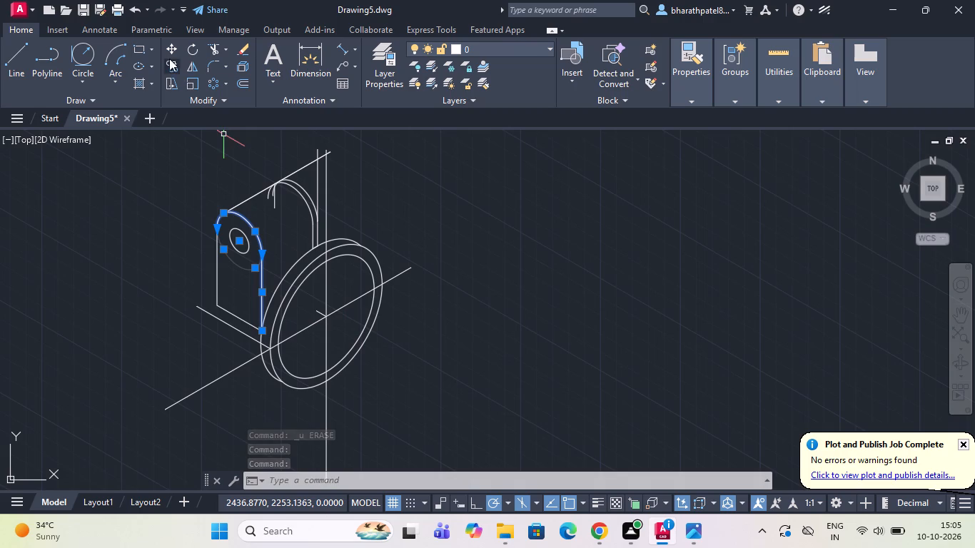
pyautogui.click(171, 59)
pyautogui.scroll(-1, 269, 328)
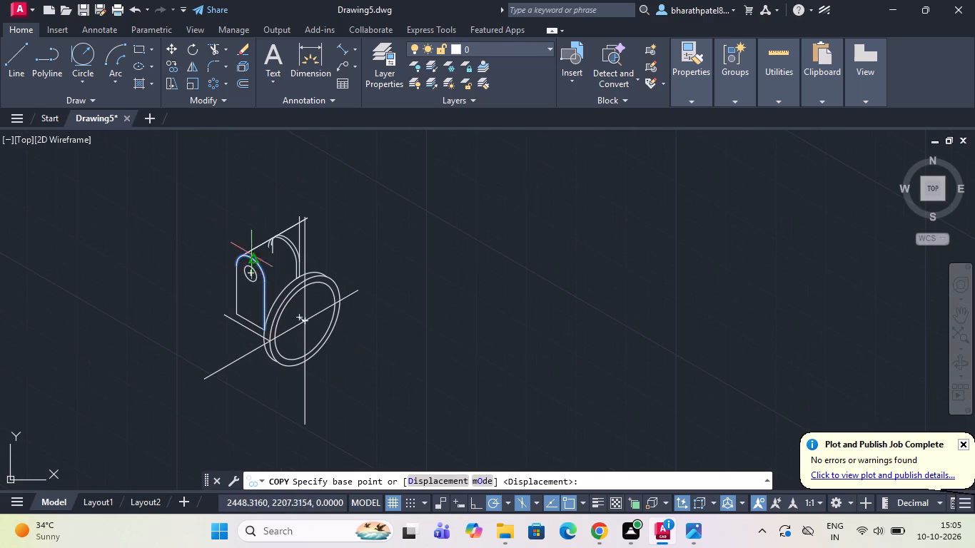
pyautogui.scroll(4, 245, 247)
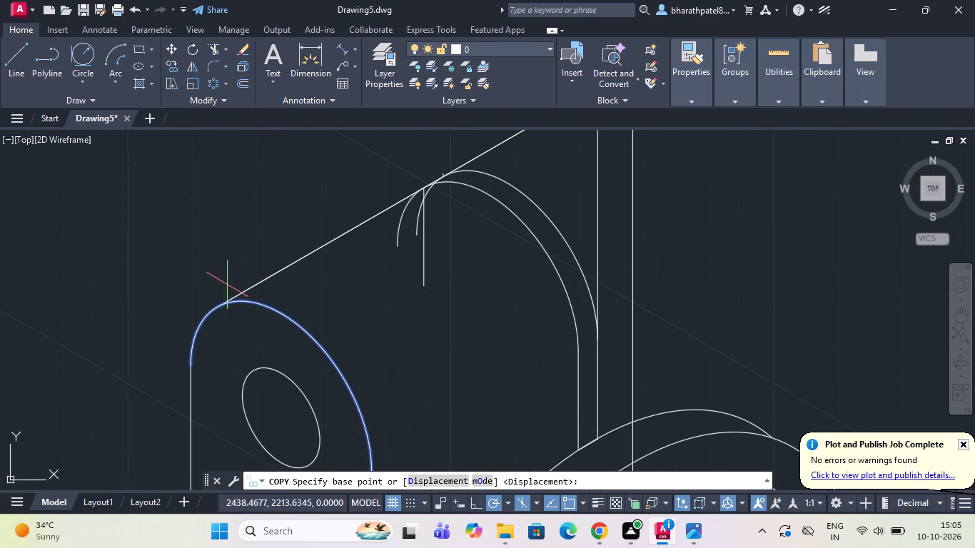
pyautogui.click(221, 310)
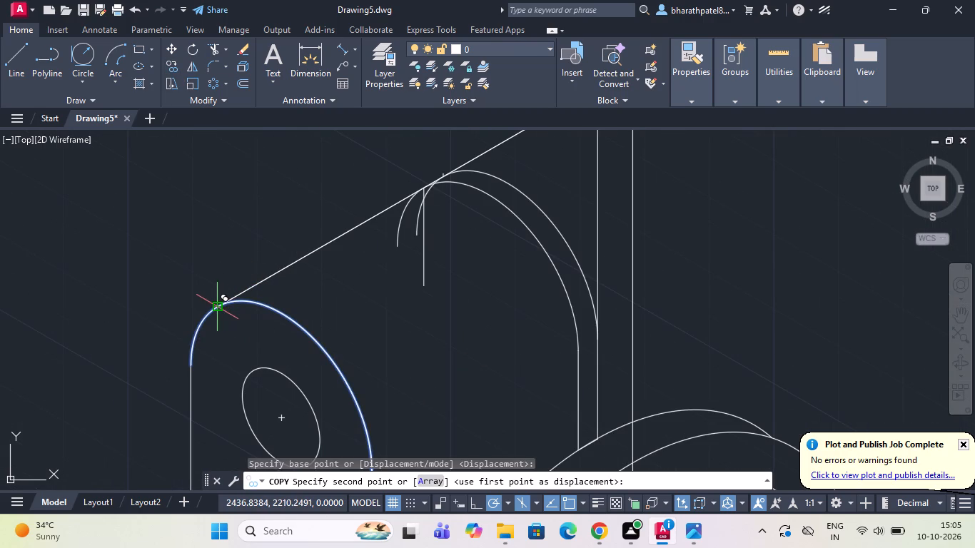
pyautogui.scroll(-4, 221, 310)
pyautogui.scroll(3, 273, 263)
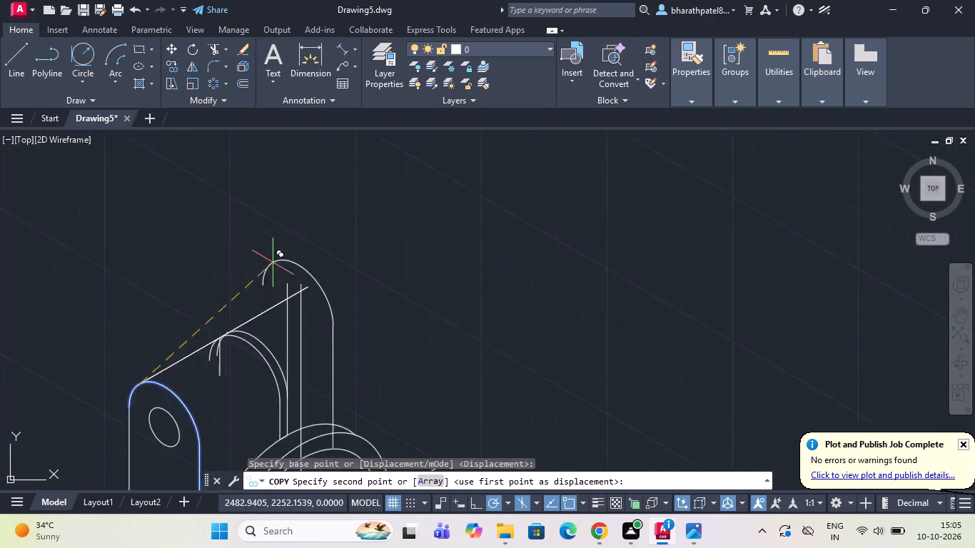
pyautogui.scroll(2, 297, 318)
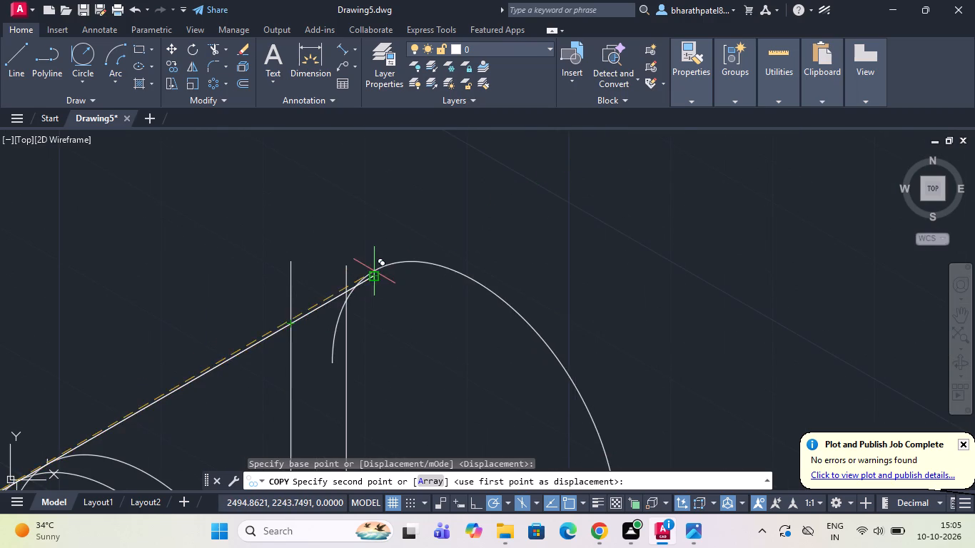
pyautogui.scroll(4, 374, 273)
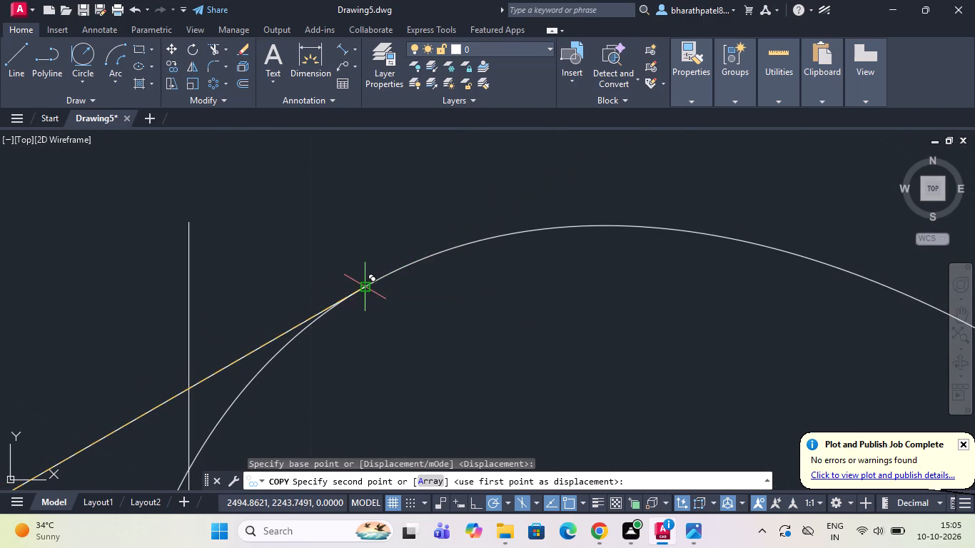
pyautogui.click(361, 284)
pyautogui.scroll(-14, 361, 284)
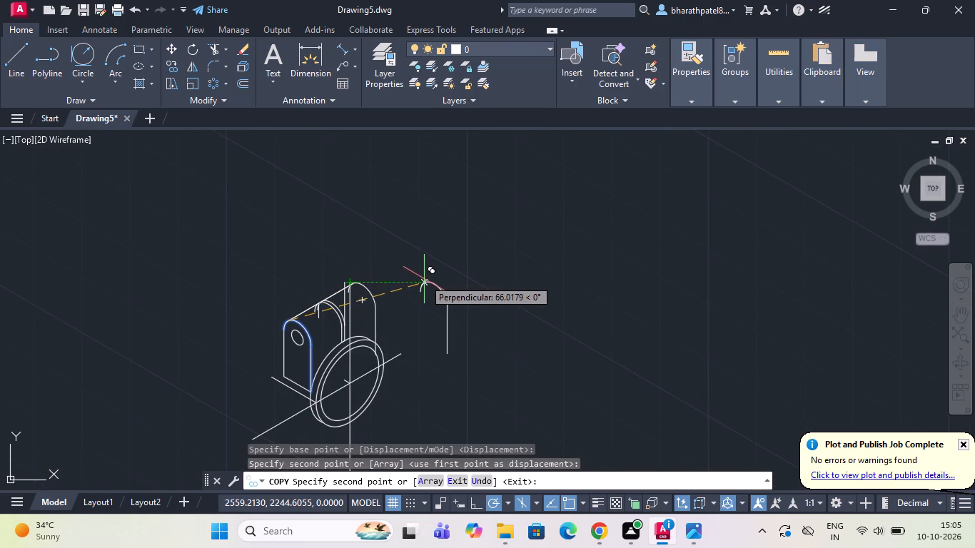
pyautogui.press('Escape')
# Trim away the newly copied arc's leading portion that lies below the depth line, back to its contact point.
pyautogui.scroll(-2, 425, 278)
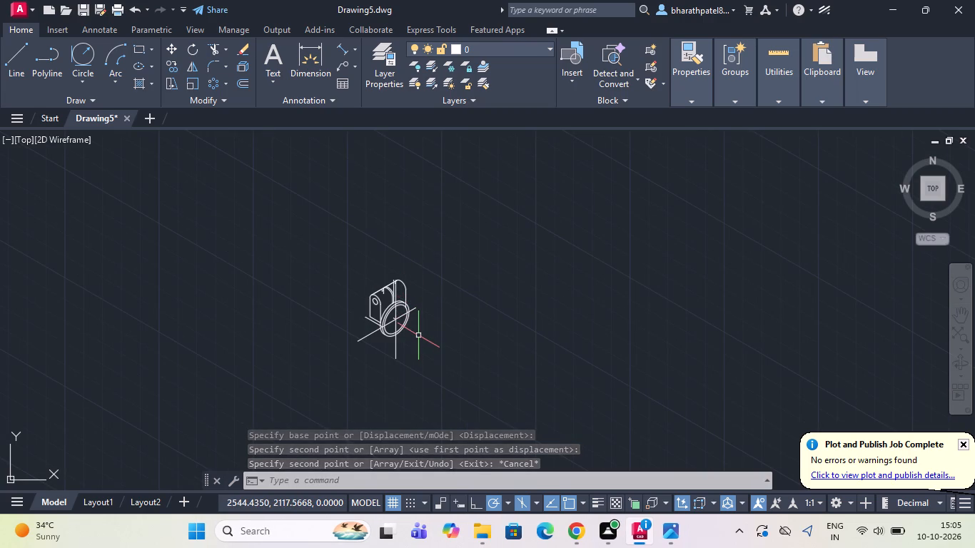
pyautogui.scroll(3, 388, 304)
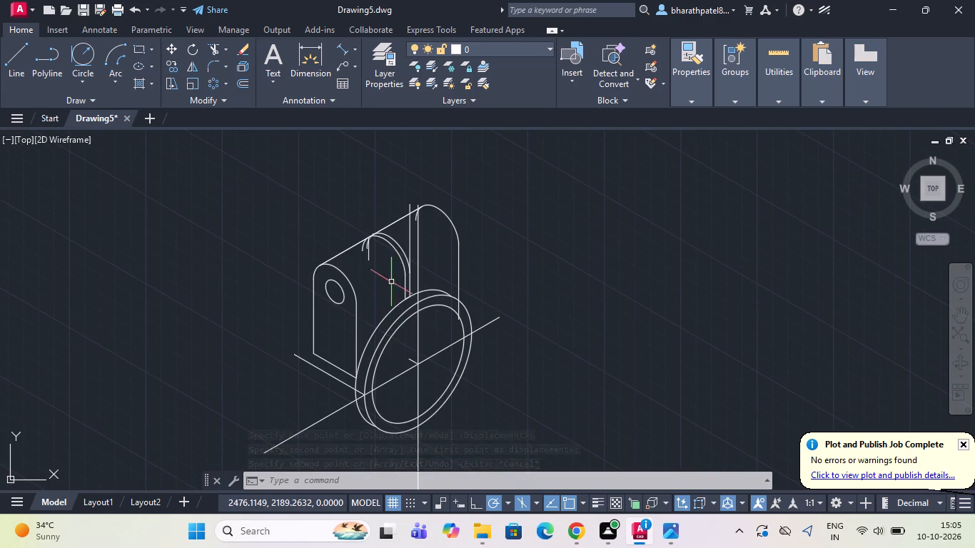
pyautogui.click(215, 43)
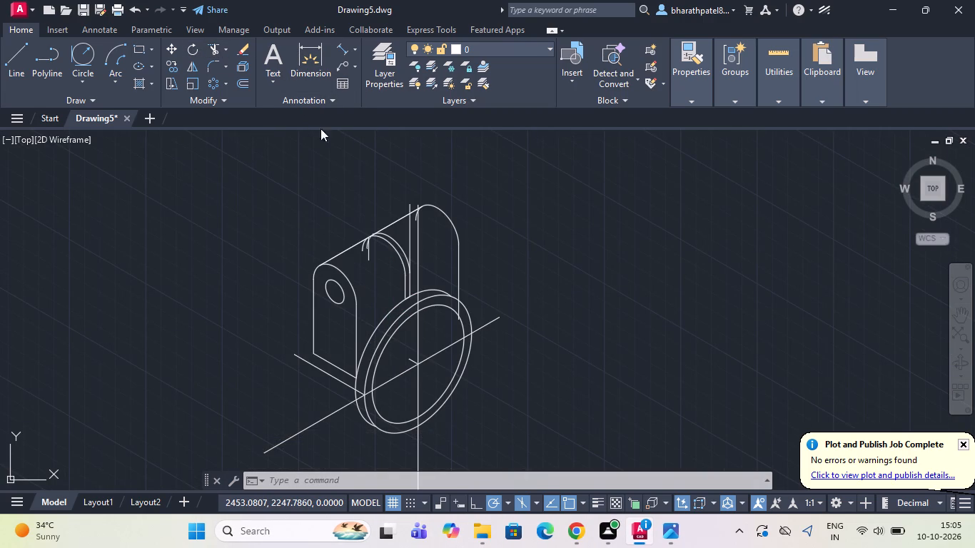
pyautogui.scroll(4, 408, 220)
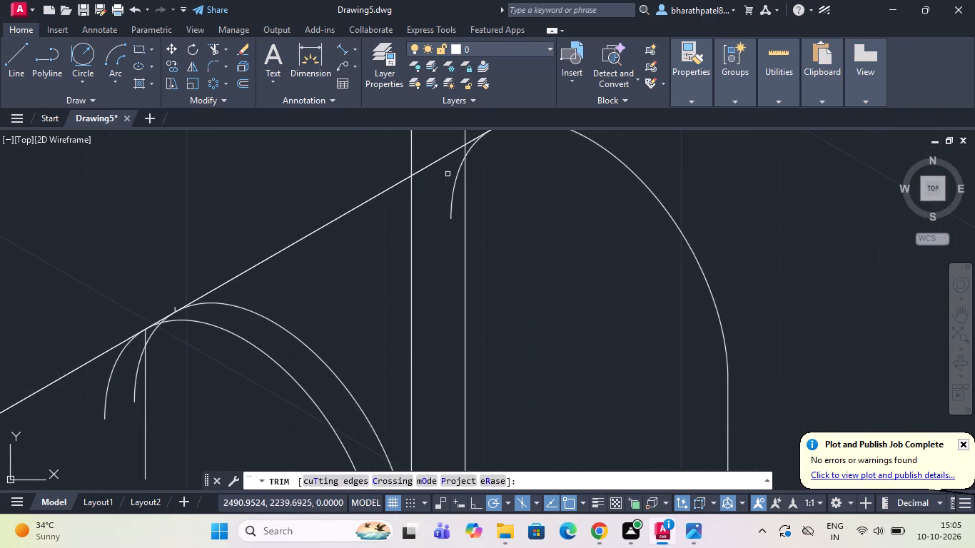
pyautogui.moveTo(448, 174); pyautogui.dragTo(457, 203)
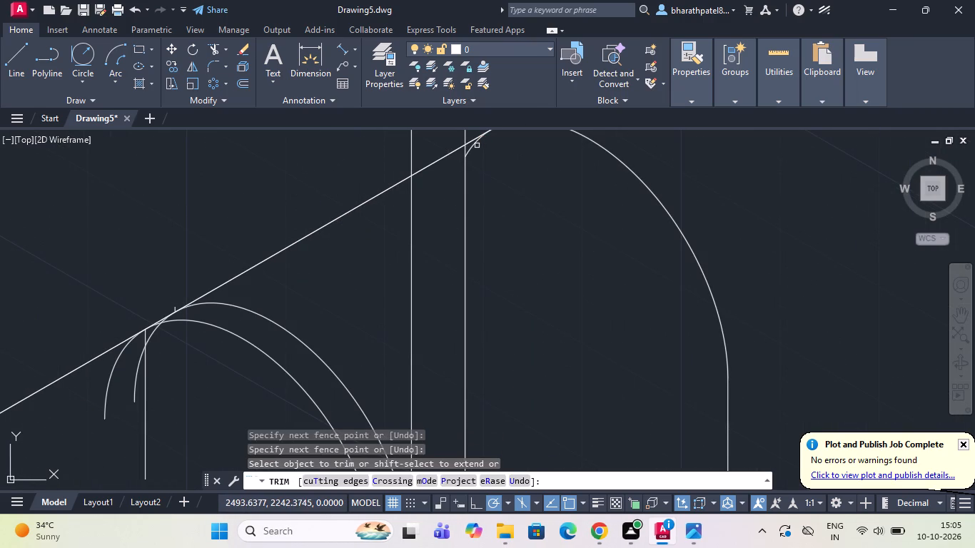
pyautogui.click(477, 146)
pyautogui.click(466, 146)
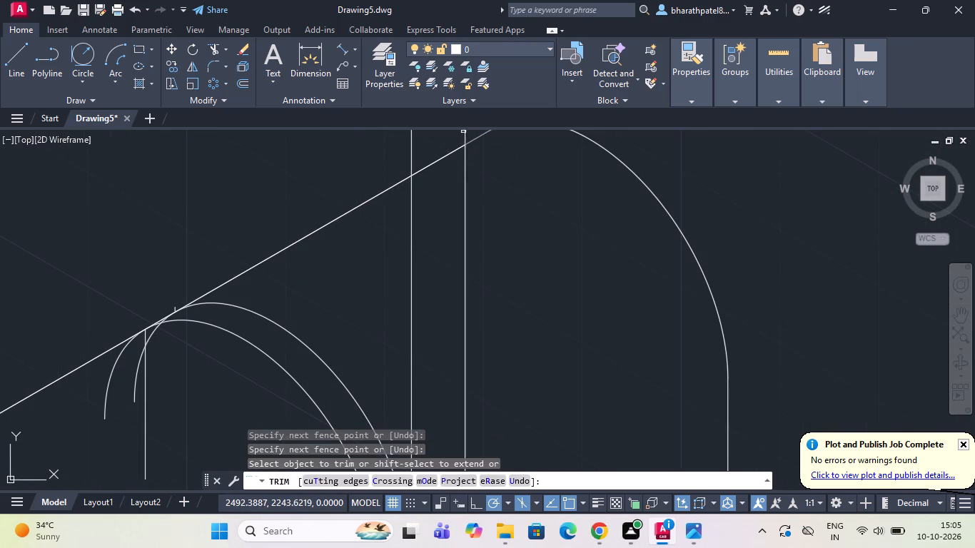
# Trim off the ends of the two tall vertical lines that project above the depth line.
pyautogui.scroll(-2, 467, 193)
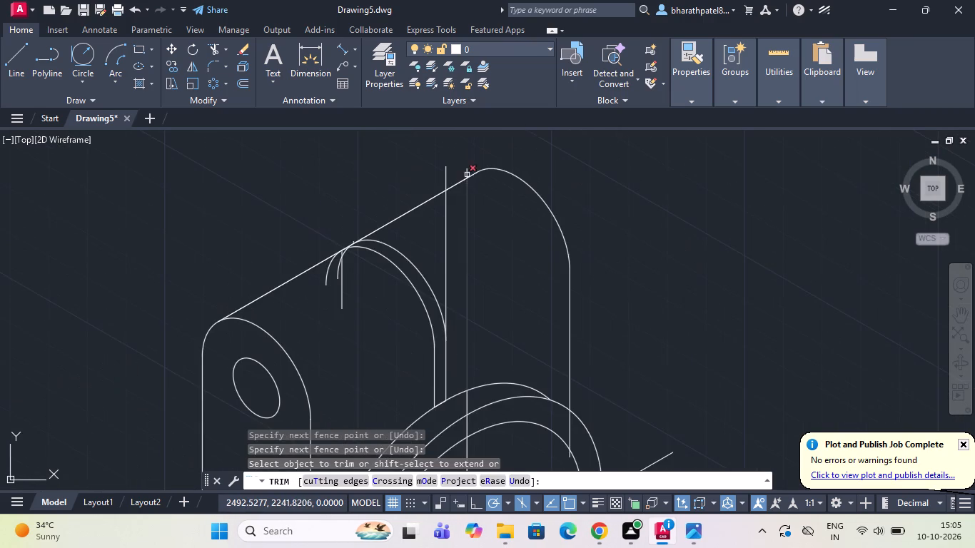
pyautogui.scroll(2, 467, 167)
pyautogui.moveTo(479, 163); pyautogui.dragTo(401, 202)
pyautogui.scroll(-2, 401, 200)
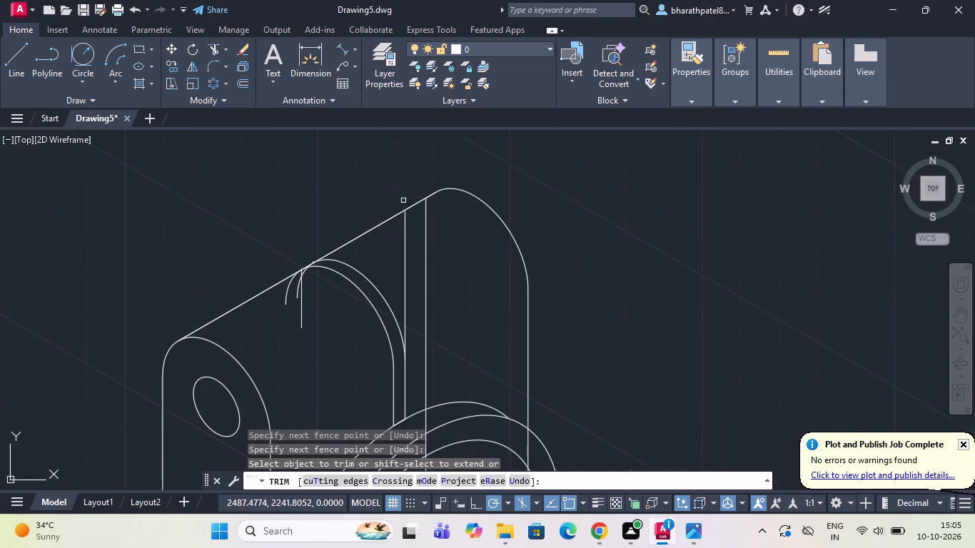
# Trim the copied vertical line's portion that rises above the middle lug's rear arc to the depth line.
pyautogui.click(406, 253)
# Trim the rear lug's two vertical edges where they run over the ring's rim, front face and opening.
pyautogui.scroll(-3, 406, 253)
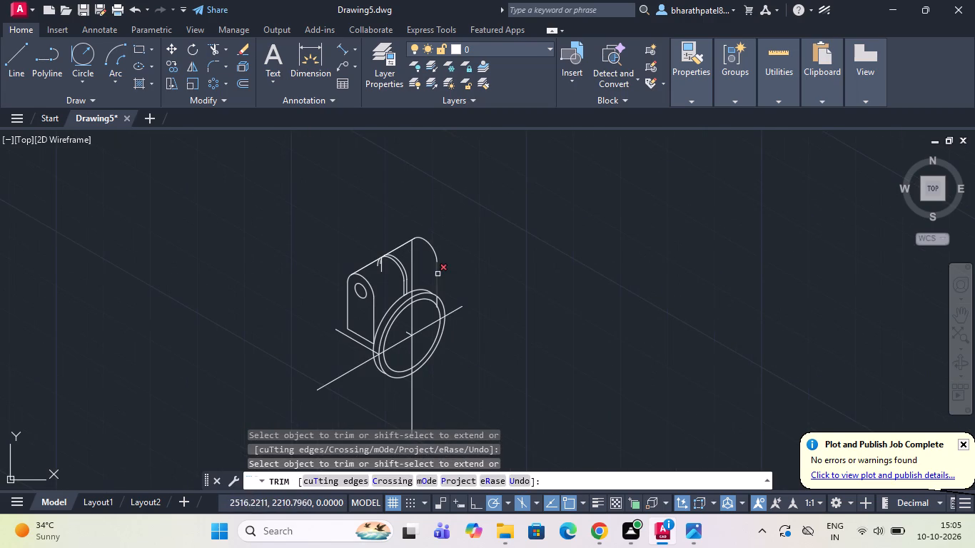
pyautogui.scroll(4, 413, 306)
pyautogui.click(406, 255)
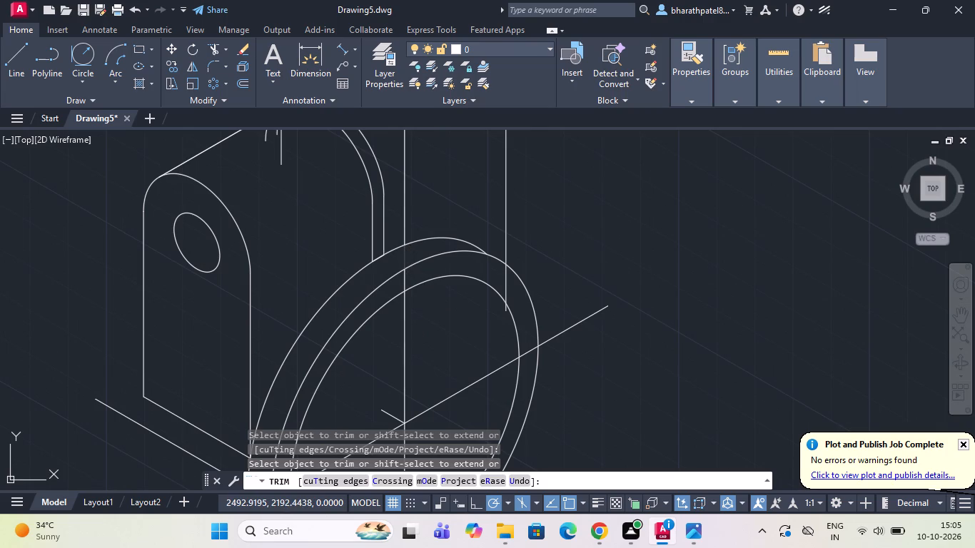
pyautogui.click(403, 281)
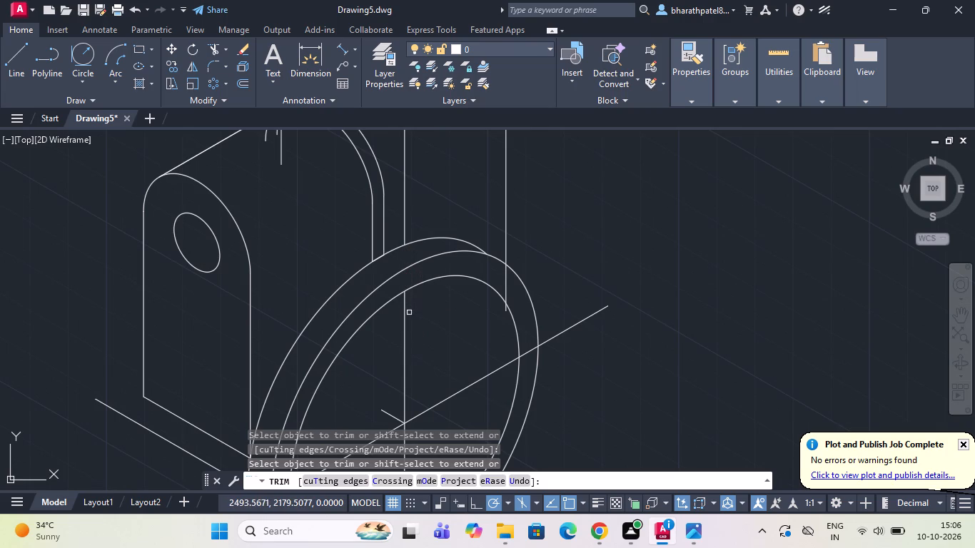
pyautogui.click(402, 310)
pyautogui.click(427, 310)
pyautogui.scroll(-3, 426, 310)
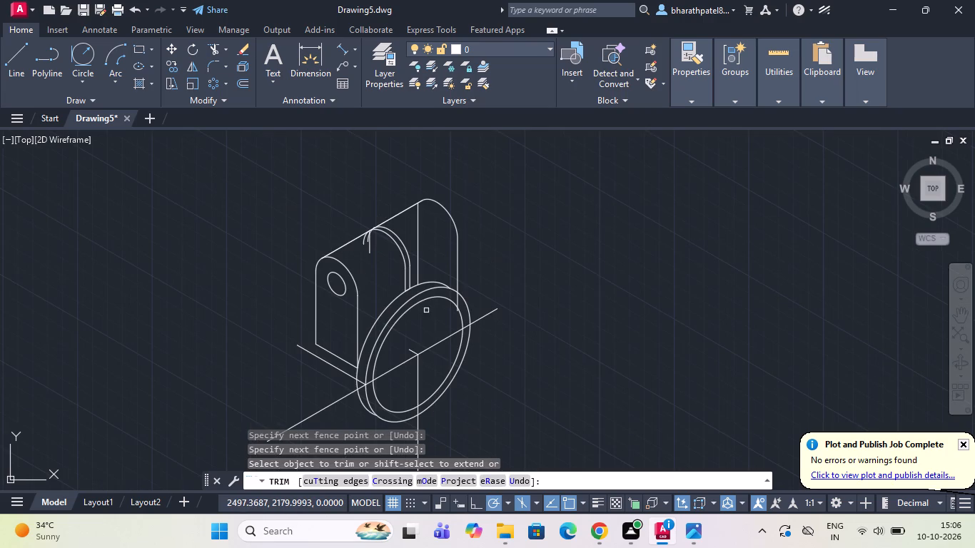
pyautogui.scroll(4, 456, 306)
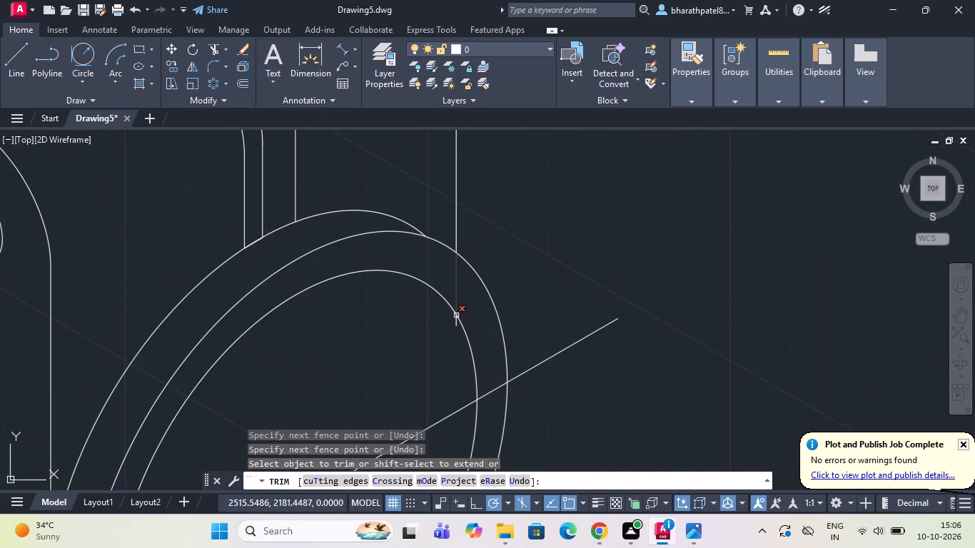
pyautogui.click(456, 322)
pyautogui.click(457, 285)
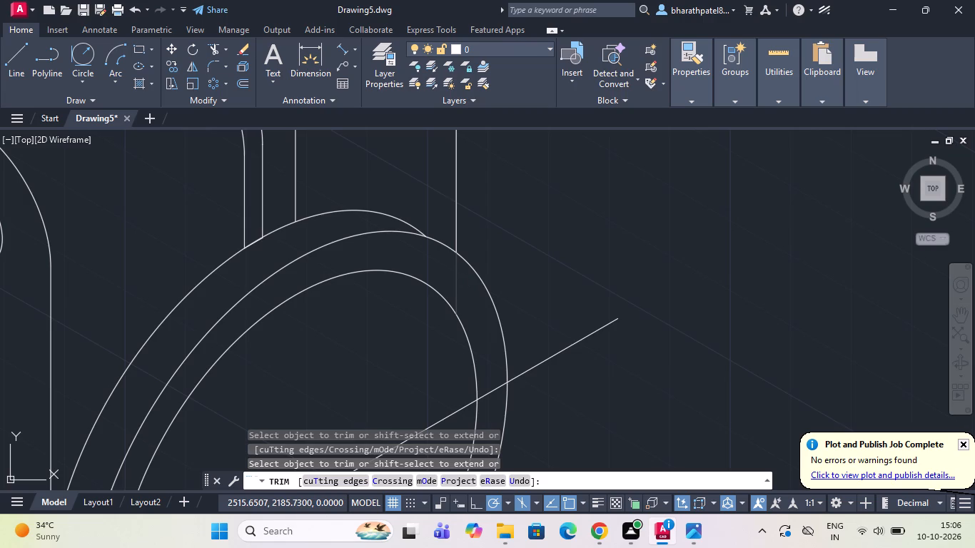
# Trim away the middle lug arcs' leftover tails and the short vertical stub at their contact points with the depth line.
pyautogui.scroll(-3, 457, 285)
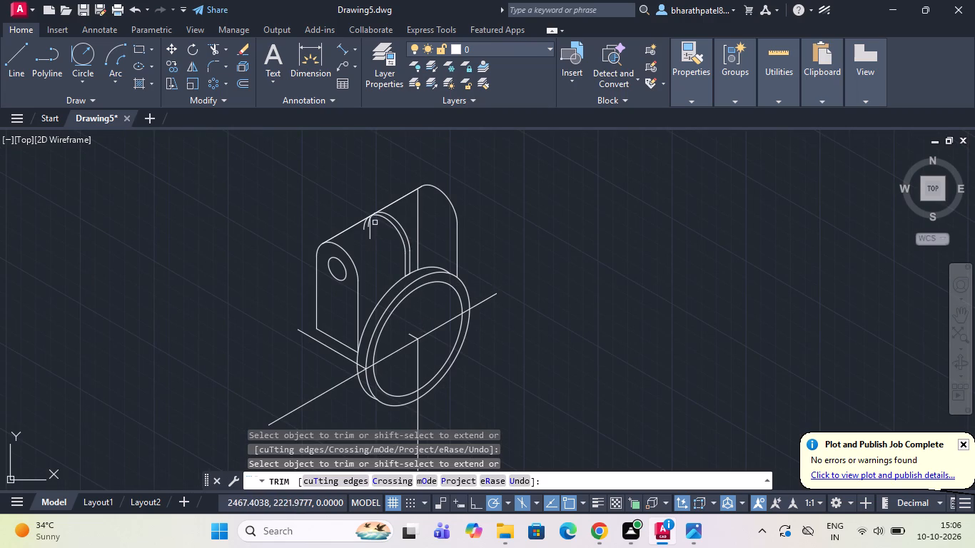
pyautogui.scroll(4, 373, 218)
pyautogui.moveTo(373, 225); pyautogui.dragTo(288, 260)
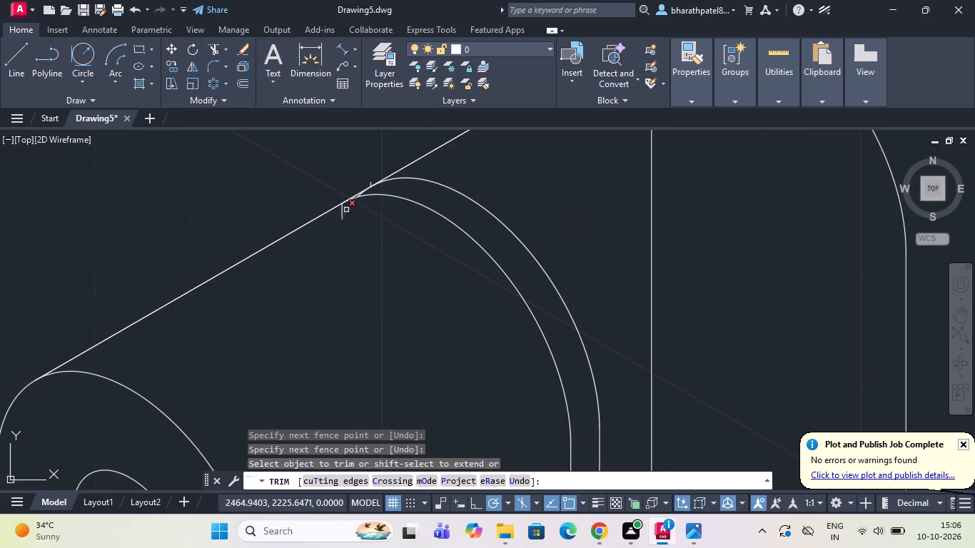
pyautogui.click(346, 210)
pyautogui.click(343, 213)
pyautogui.scroll(-2, 351, 228)
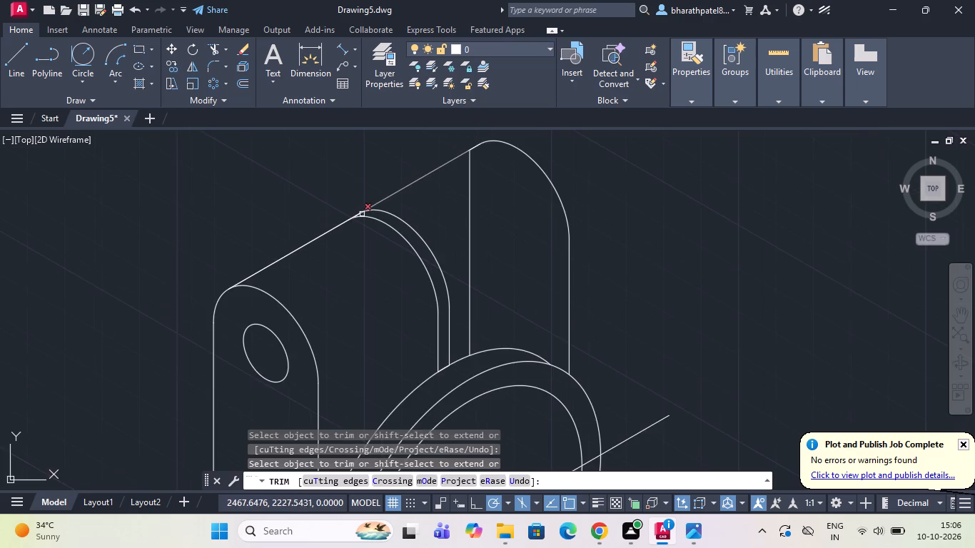
pyautogui.scroll(7, 362, 210)
pyautogui.click(254, 285)
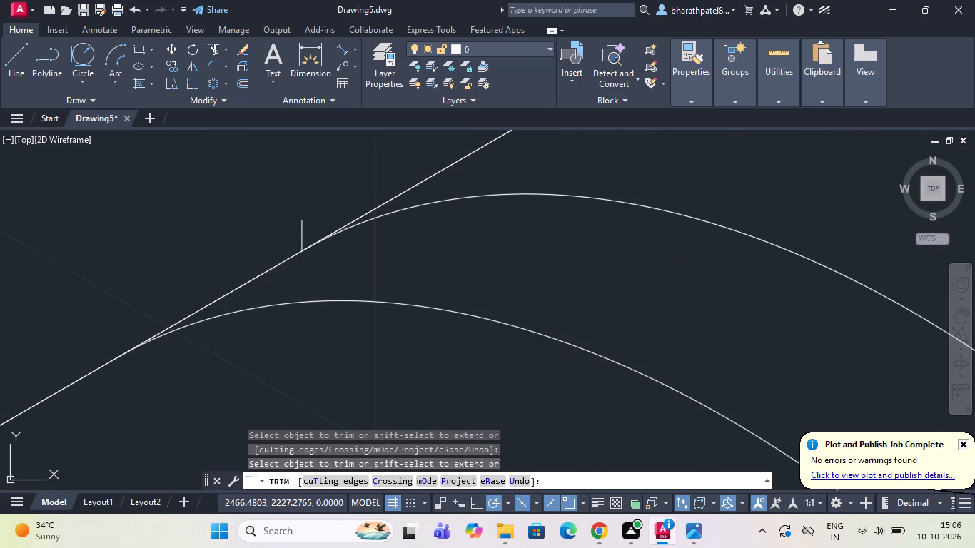
pyautogui.click(300, 232)
# Draw two parallel 330° lines from the lower ends of the middle lug's vertical edges across the ring's rim, the first about 7.4 long.
pyautogui.scroll(-2, 301, 232)
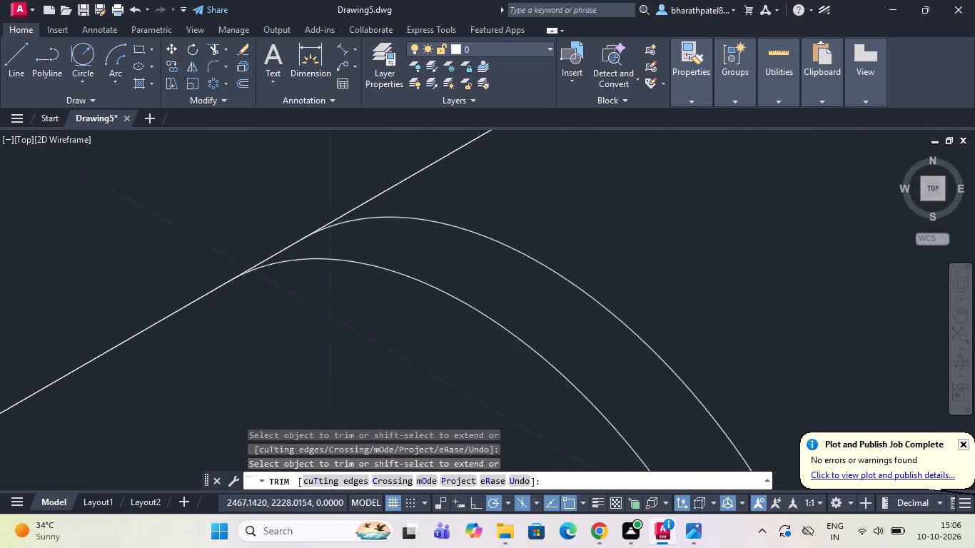
pyautogui.scroll(-9, 301, 232)
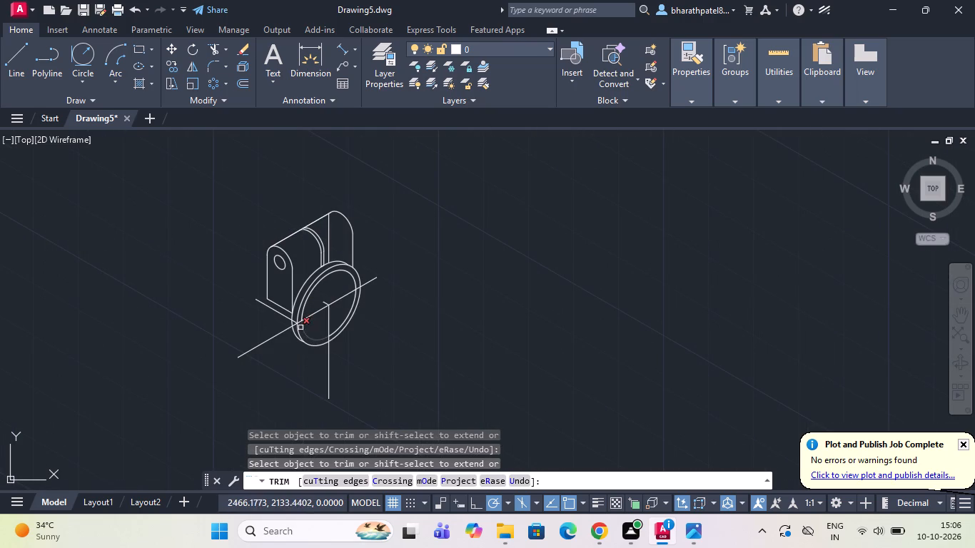
pyautogui.scroll(-2, 293, 318)
pyautogui.scroll(2, 292, 332)
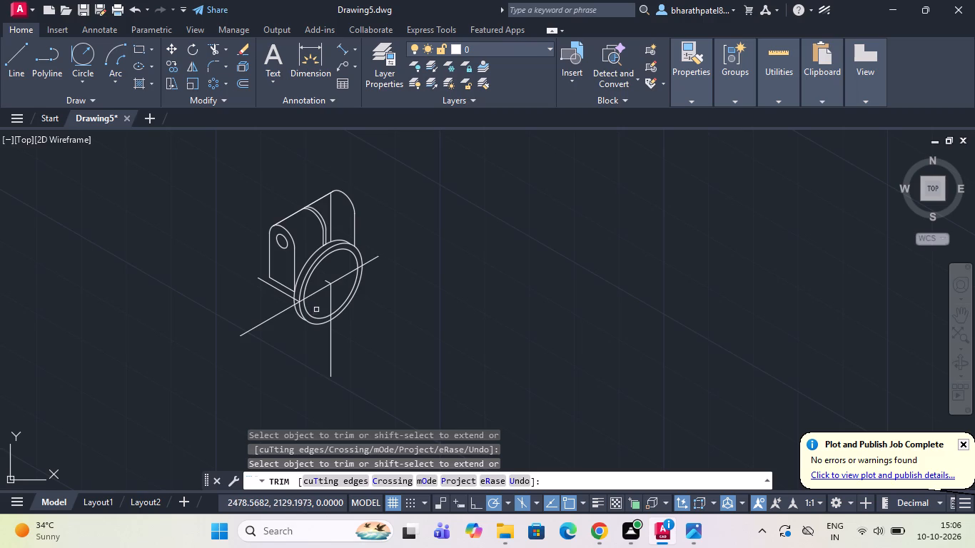
pyautogui.scroll(4, 324, 244)
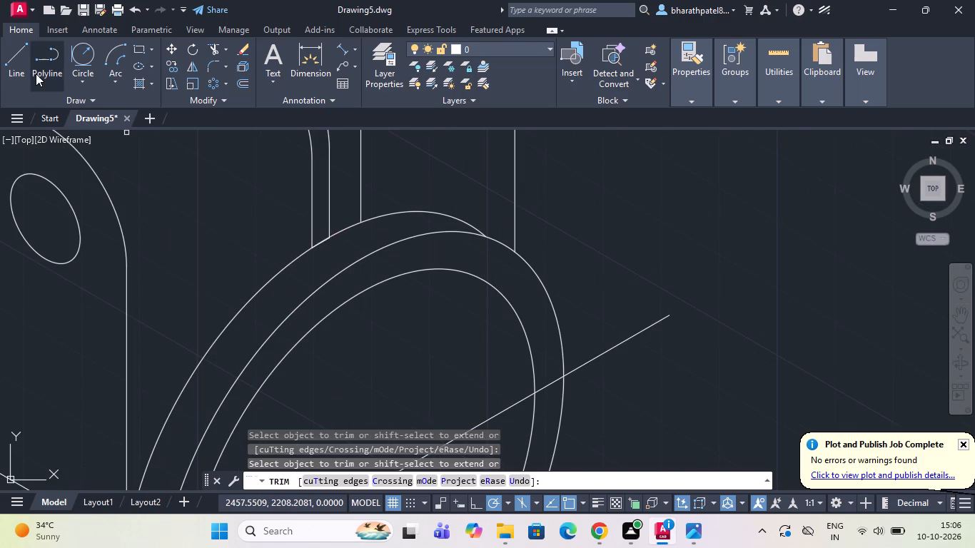
pyautogui.click(16, 68)
pyautogui.scroll(-3, 263, 270)
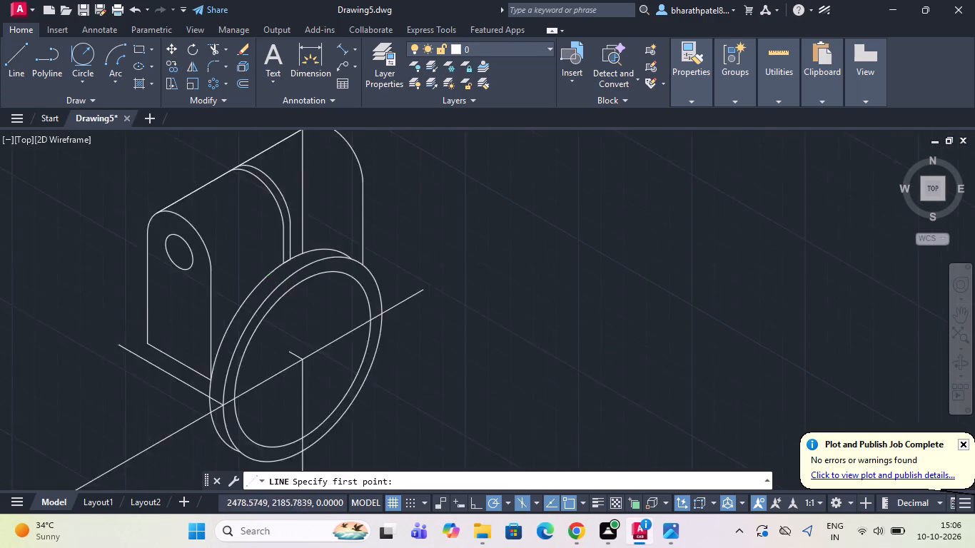
pyautogui.scroll(2, 283, 253)
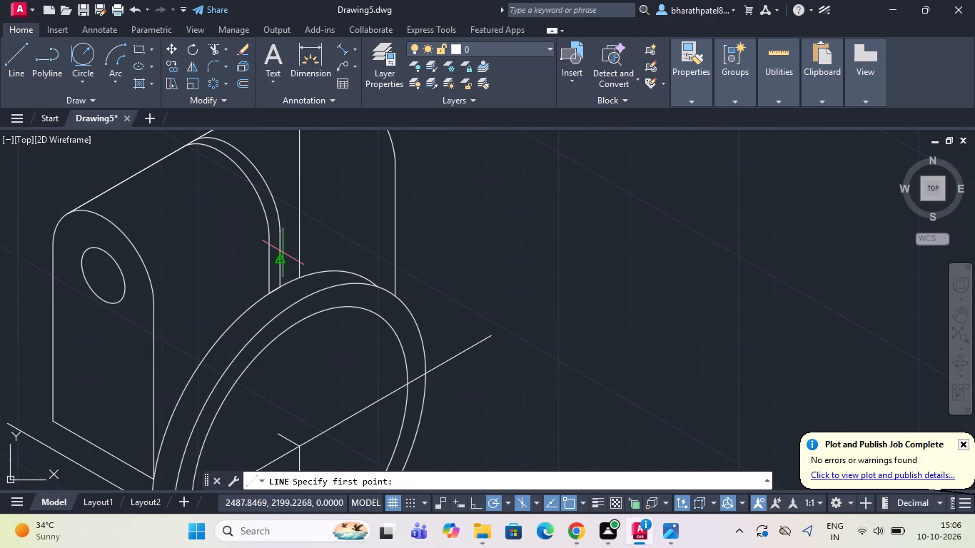
pyautogui.scroll(3, 283, 253)
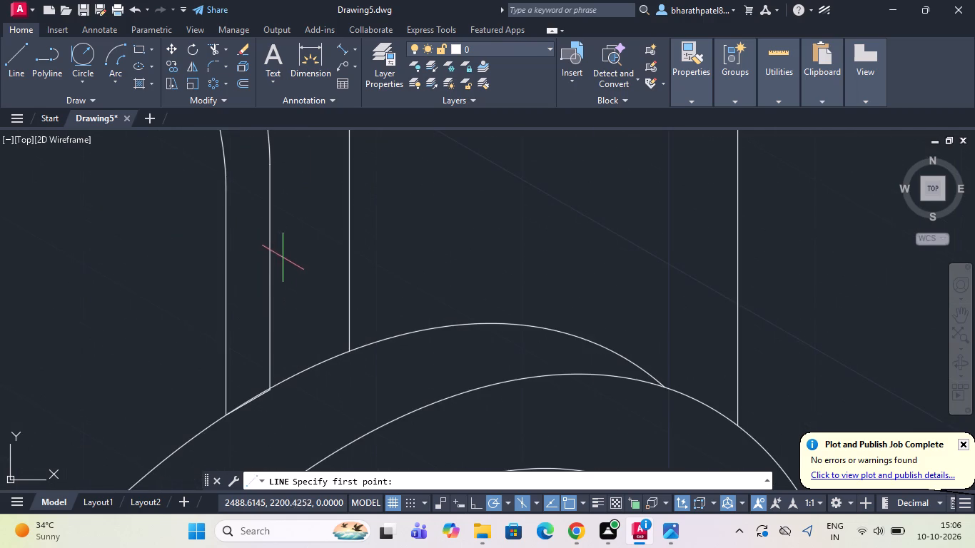
pyautogui.scroll(-2, 286, 340)
pyautogui.scroll(2, 275, 377)
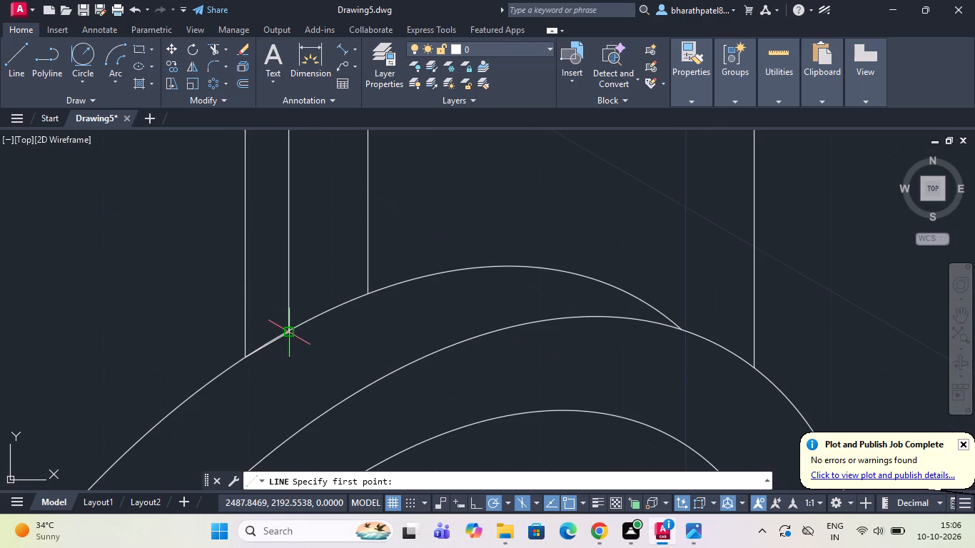
pyautogui.click(289, 333)
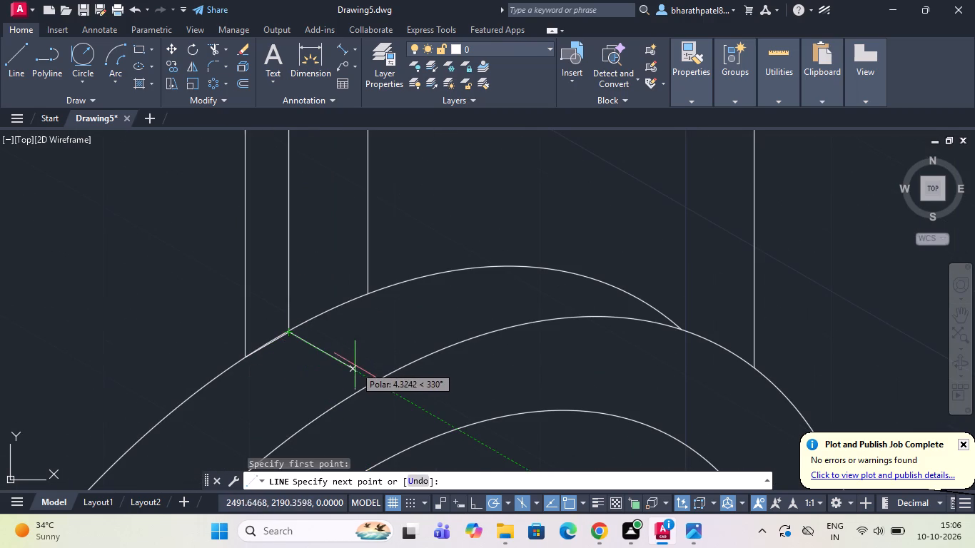
pyautogui.click(397, 393)
pyautogui.press('Escape')
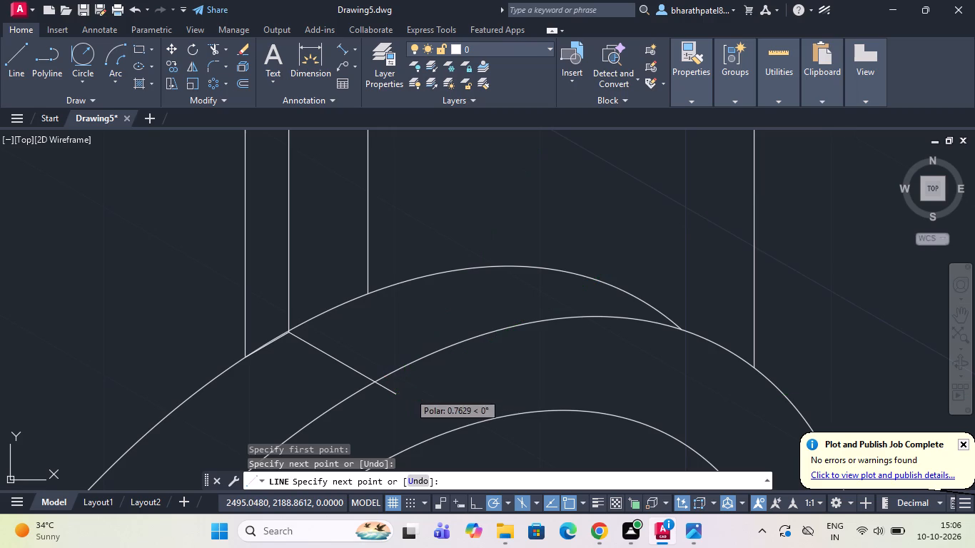
pyautogui.press('space')
pyautogui.click(246, 355)
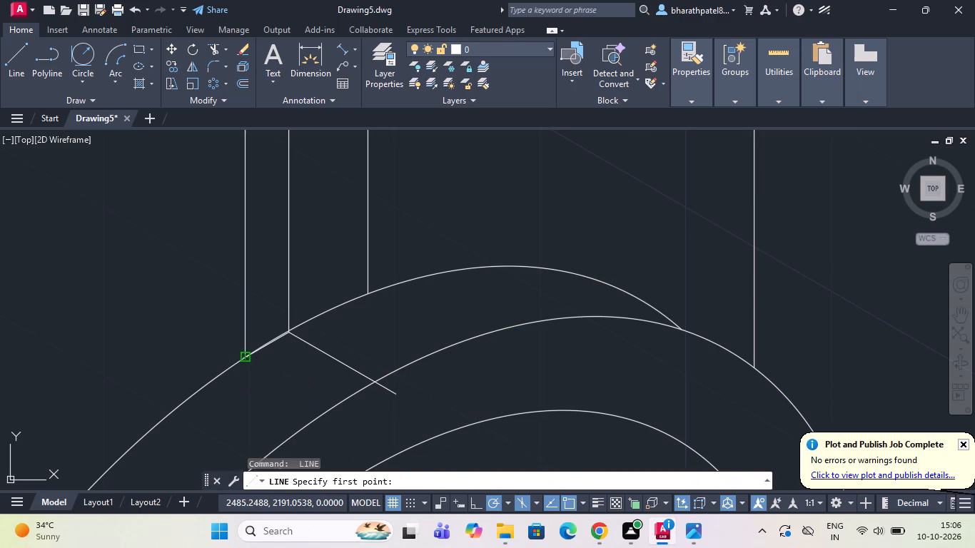
pyautogui.click(350, 423)
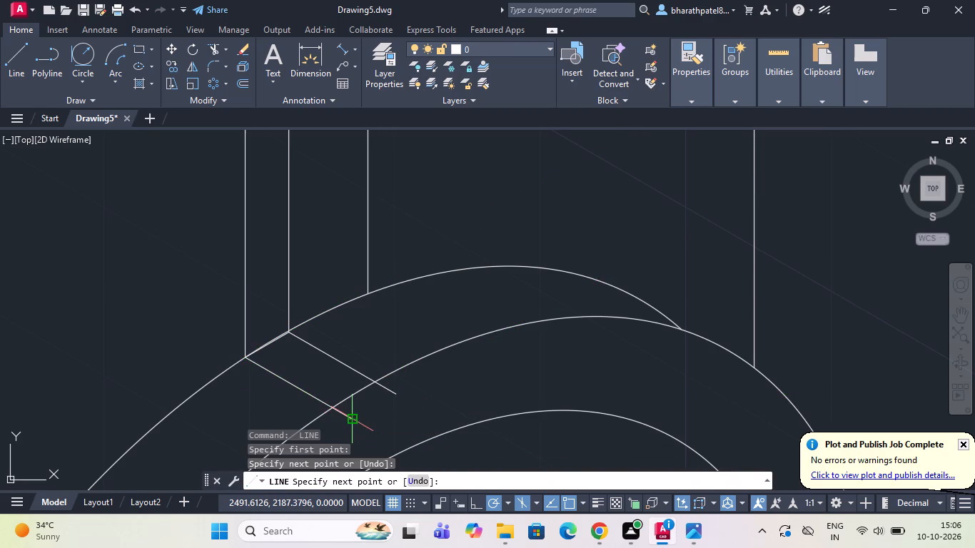
pyautogui.press('Escape')
# Draw vertical lines downward from where the two 330° lines cross the ring's front outer isocircle, extending past the inner isocircle.
pyautogui.scroll(-3, 355, 403)
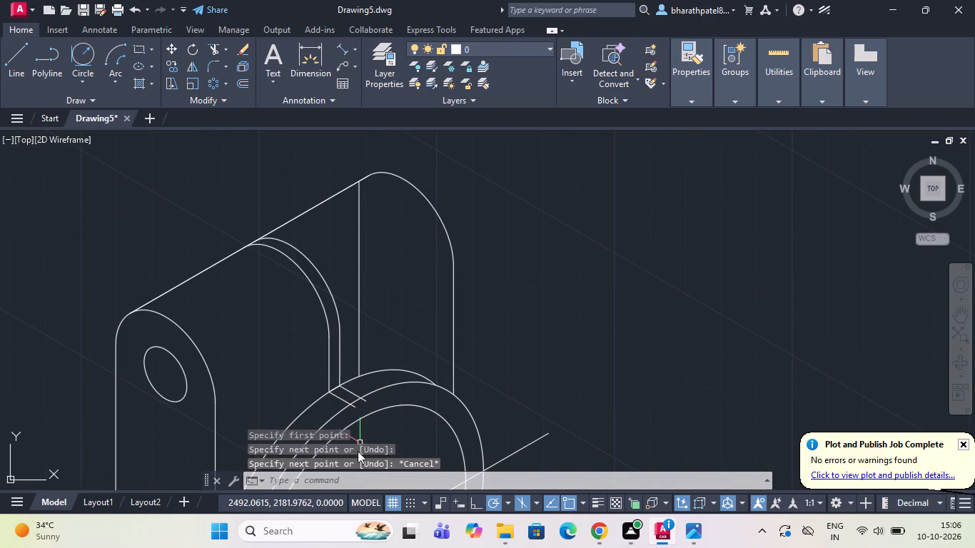
pyautogui.scroll(-2, 356, 393)
pyautogui.scroll(3, 363, 435)
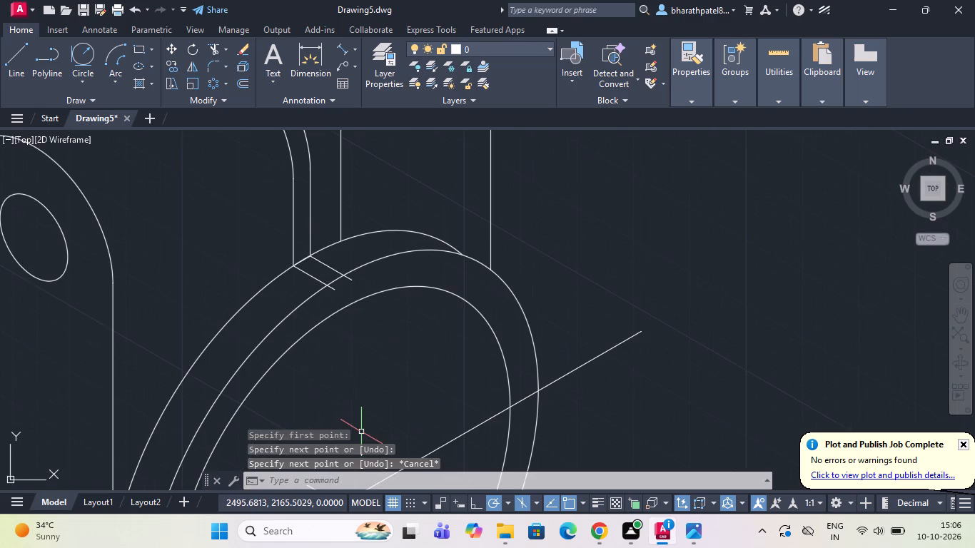
pyautogui.scroll(1, 362, 430)
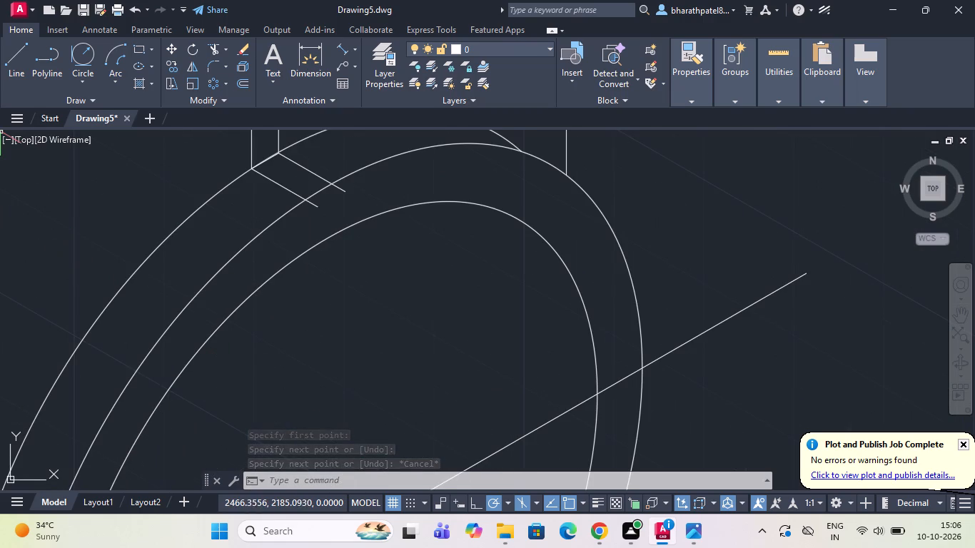
pyautogui.click(7, 59)
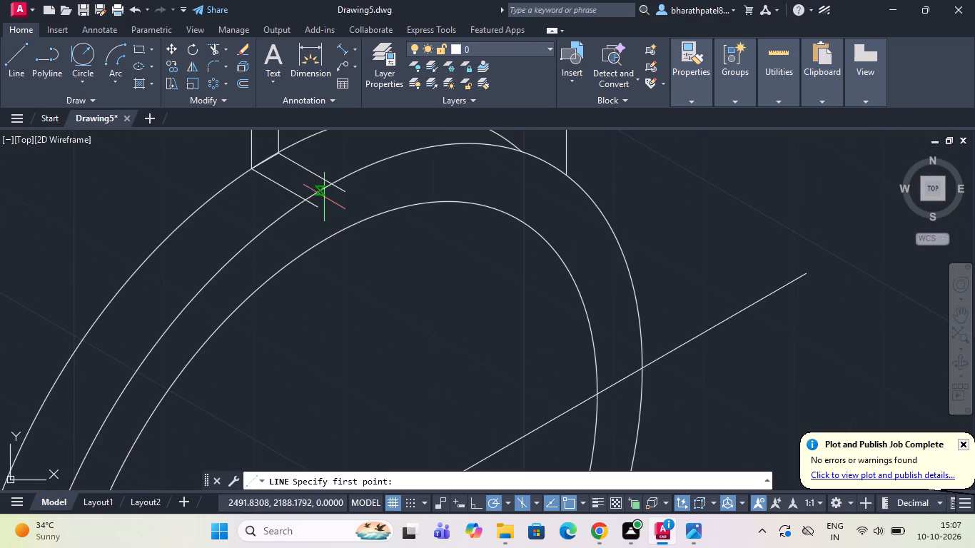
pyautogui.click(334, 183)
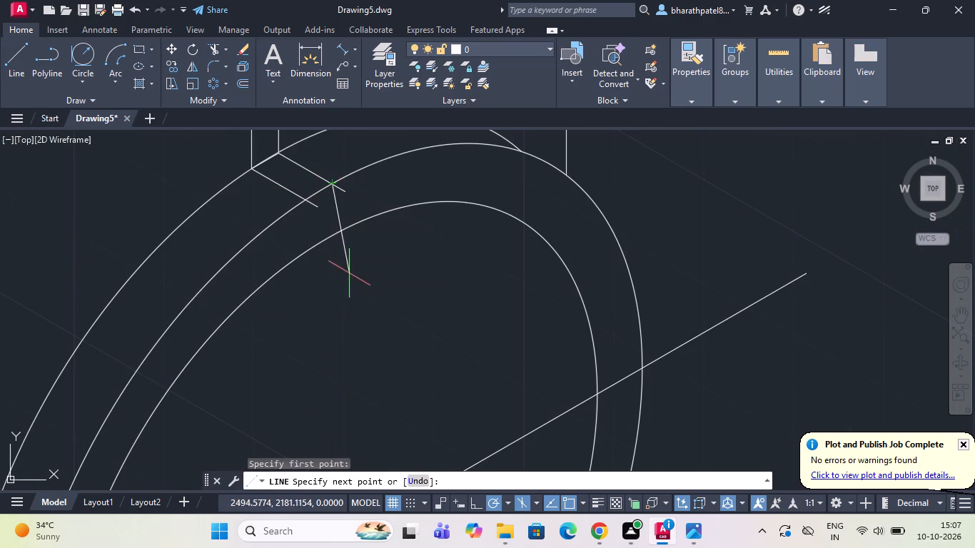
pyautogui.click(333, 288)
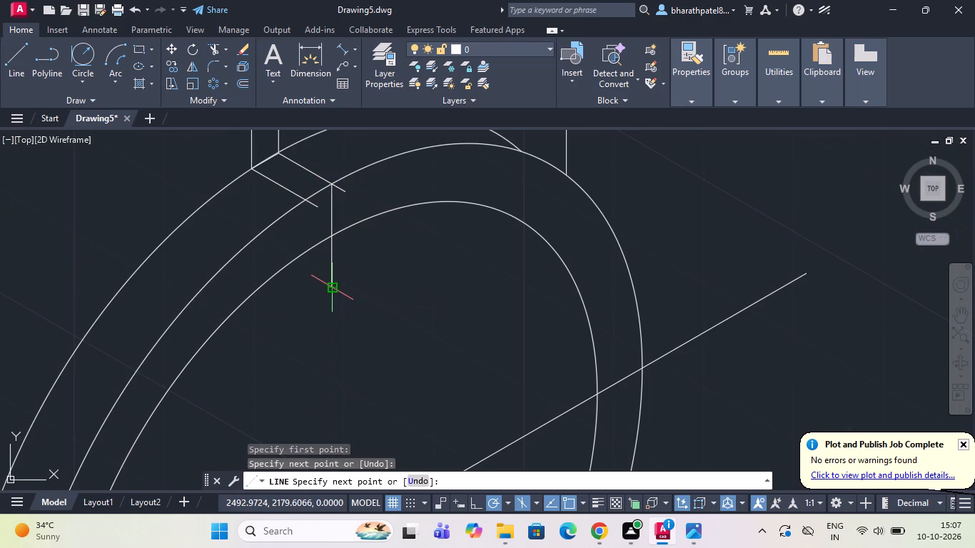
pyautogui.press('Escape')
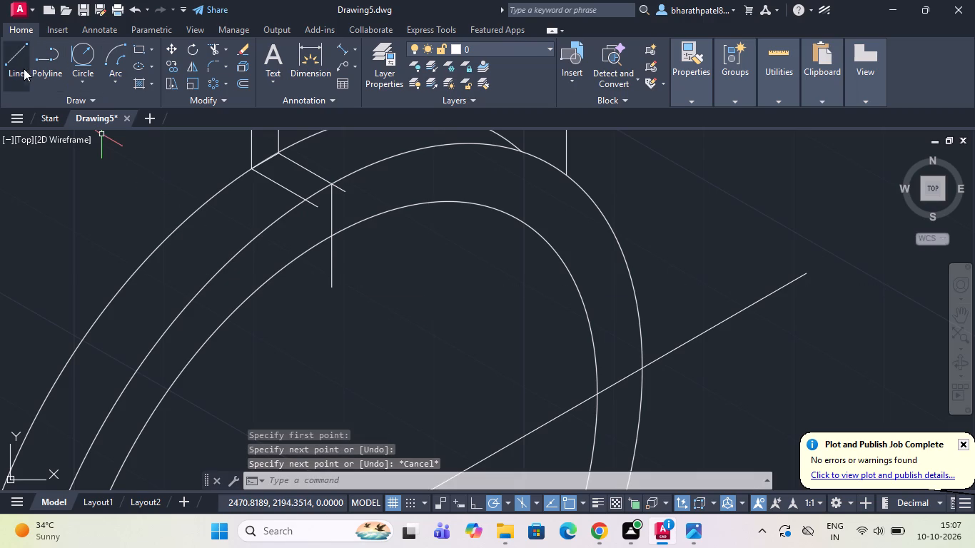
pyautogui.click(16, 66)
pyautogui.scroll(2, 286, 209)
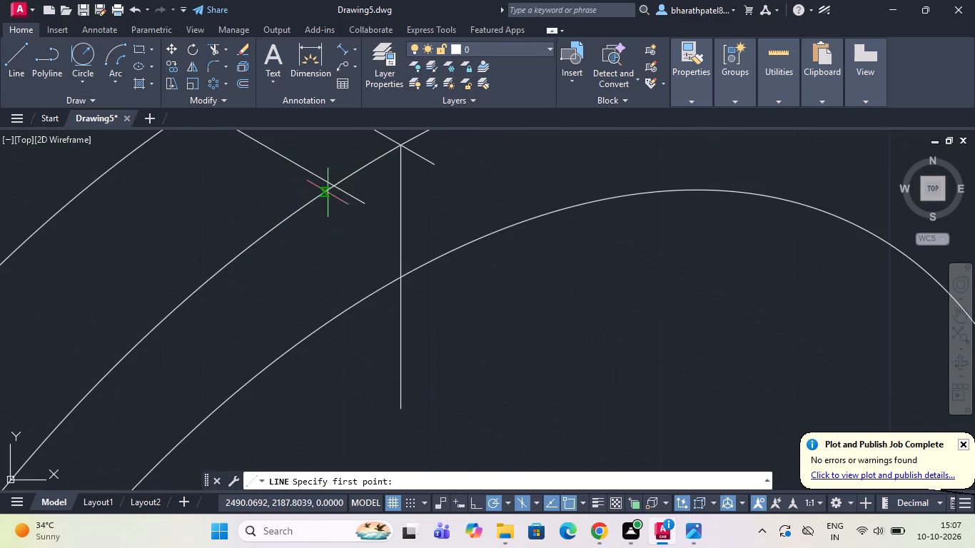
pyautogui.click(335, 189)
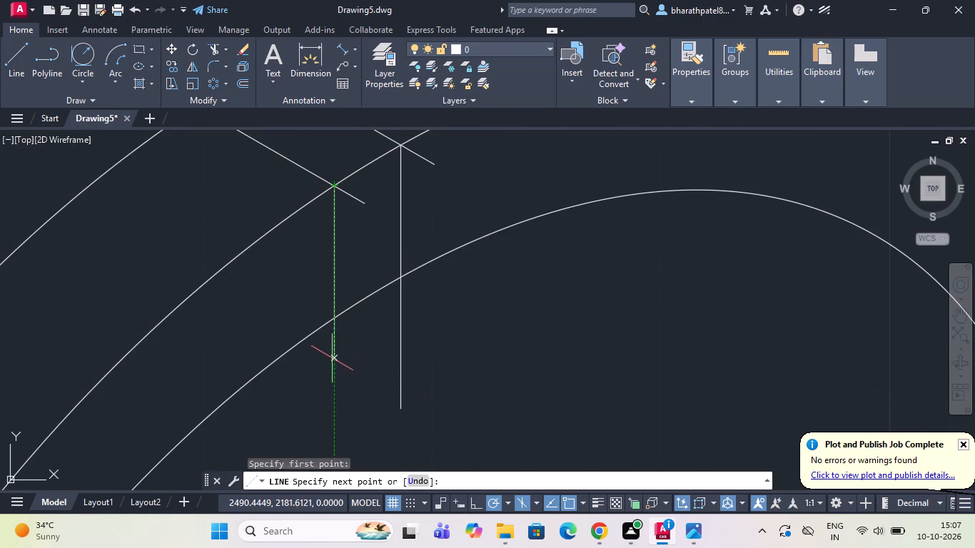
pyautogui.click(330, 358)
pyautogui.press('Escape')
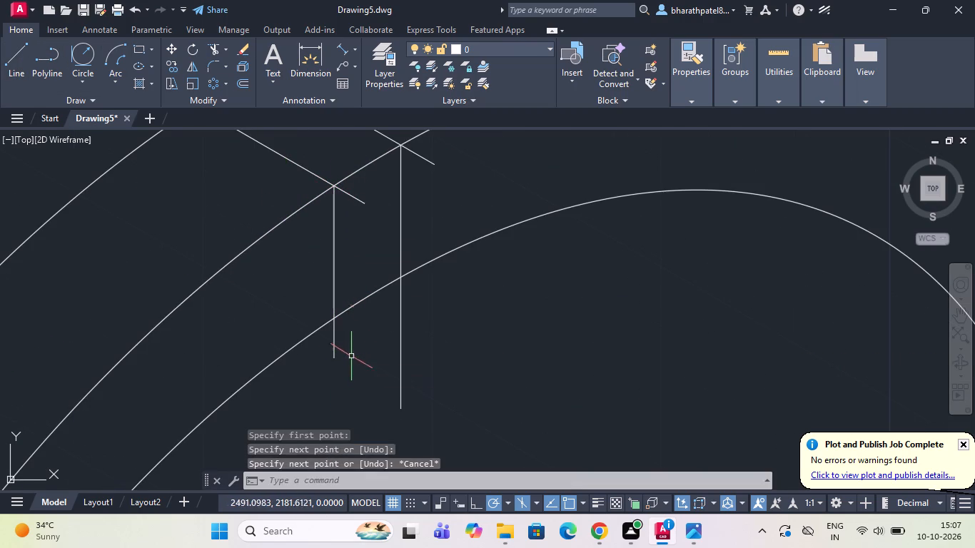
# Trim the 330° lines' ends beyond the front outer isocircle and the new vertical lines' ends inside the ring's opening.
pyautogui.click(216, 49)
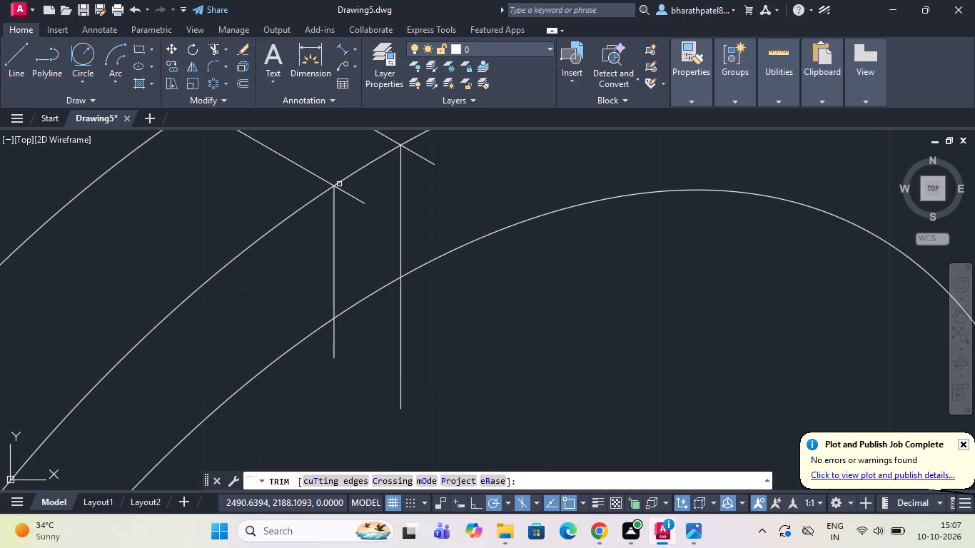
pyautogui.click(350, 193)
pyautogui.click(429, 159)
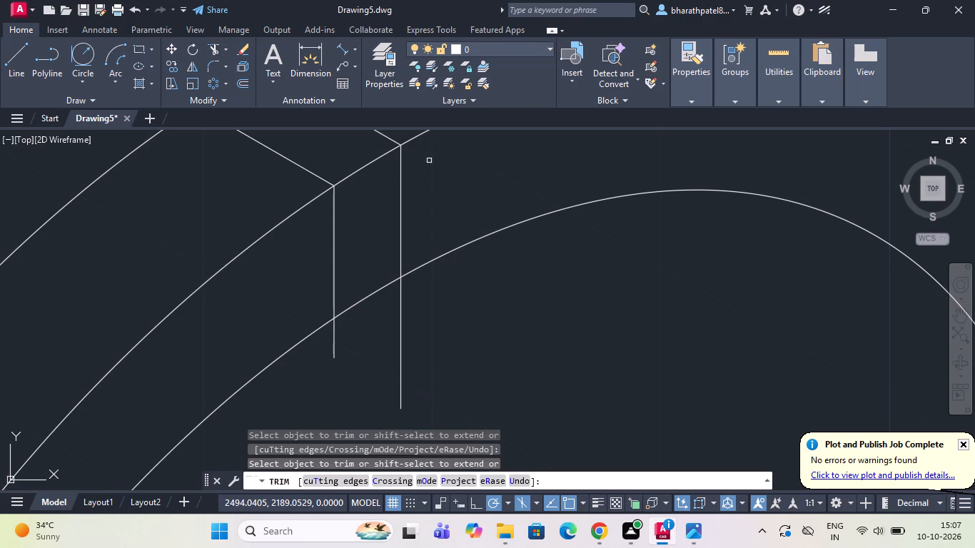
pyautogui.moveTo(455, 308); pyautogui.dragTo(326, 342)
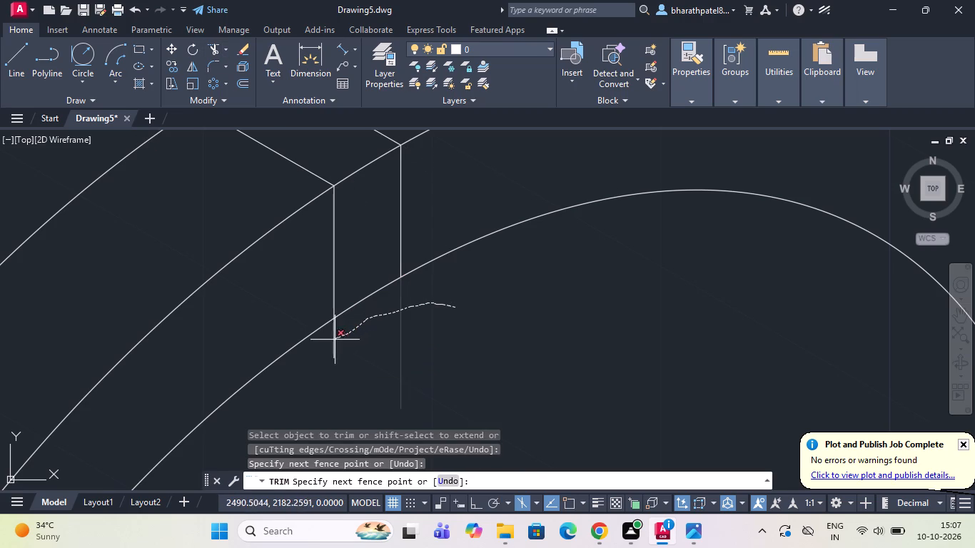
# Trim the leftover vertical end inside the opening and the ring's front outer, inner and rear arcs between the two split edges.
pyautogui.moveTo(326, 342); pyautogui.dragTo(322, 345)
pyautogui.scroll(-5, 381, 330)
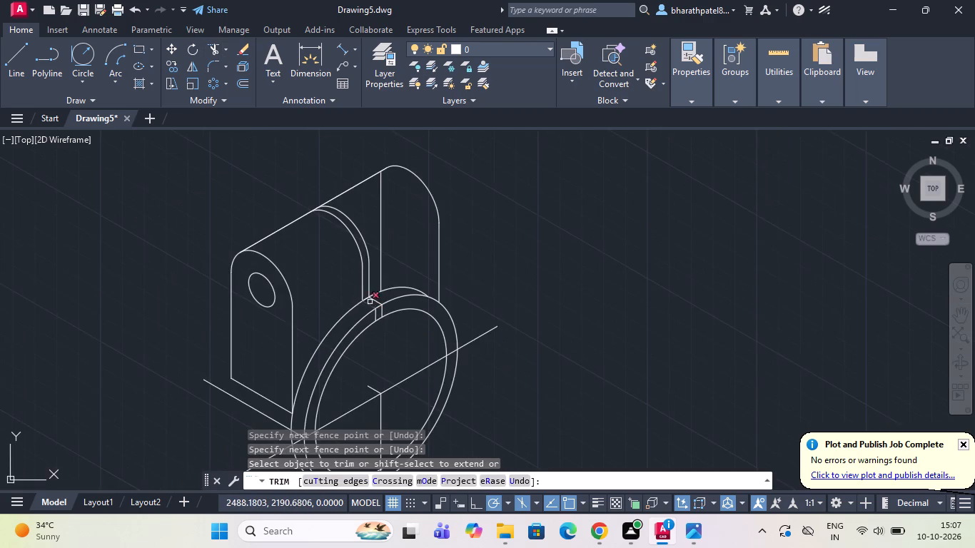
pyautogui.scroll(-2, 370, 302)
pyautogui.scroll(3, 364, 328)
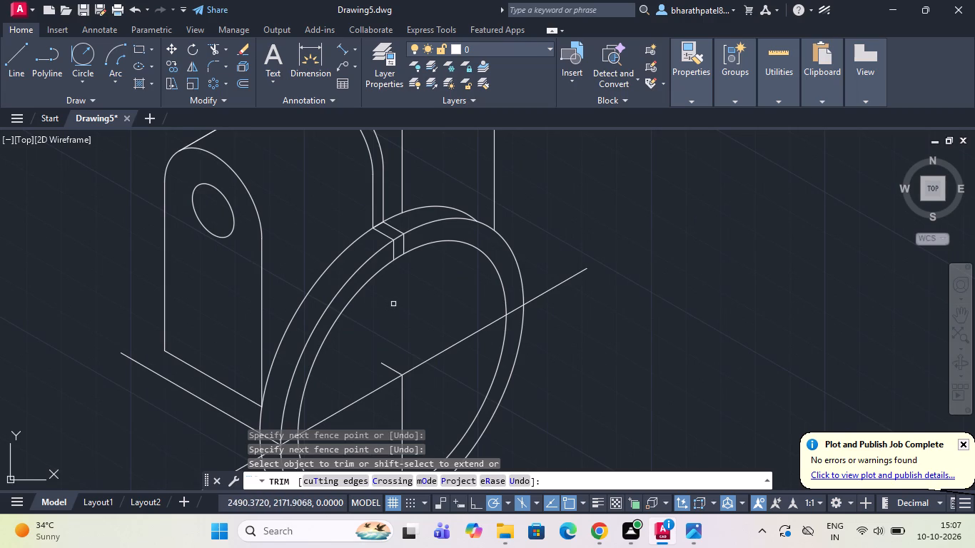
pyautogui.scroll(1, 391, 283)
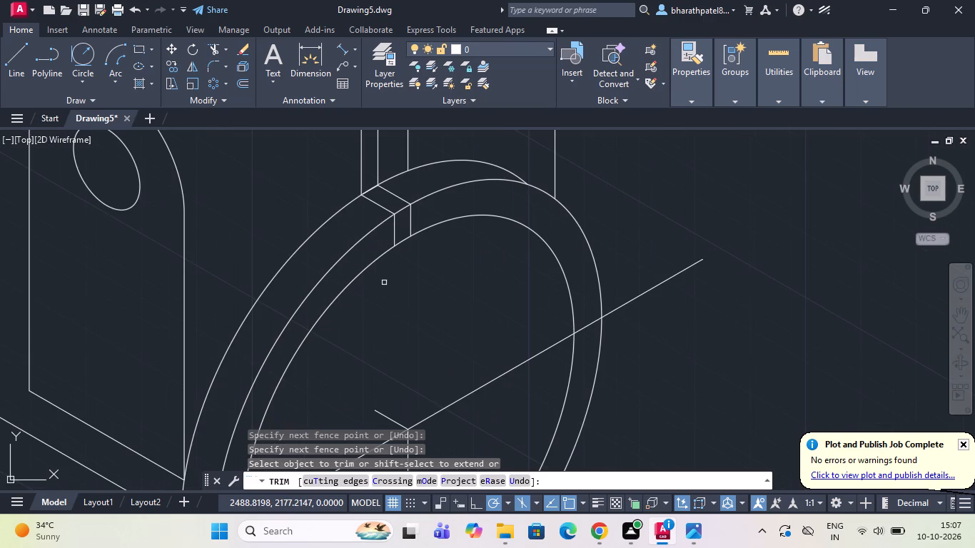
pyautogui.click(399, 212)
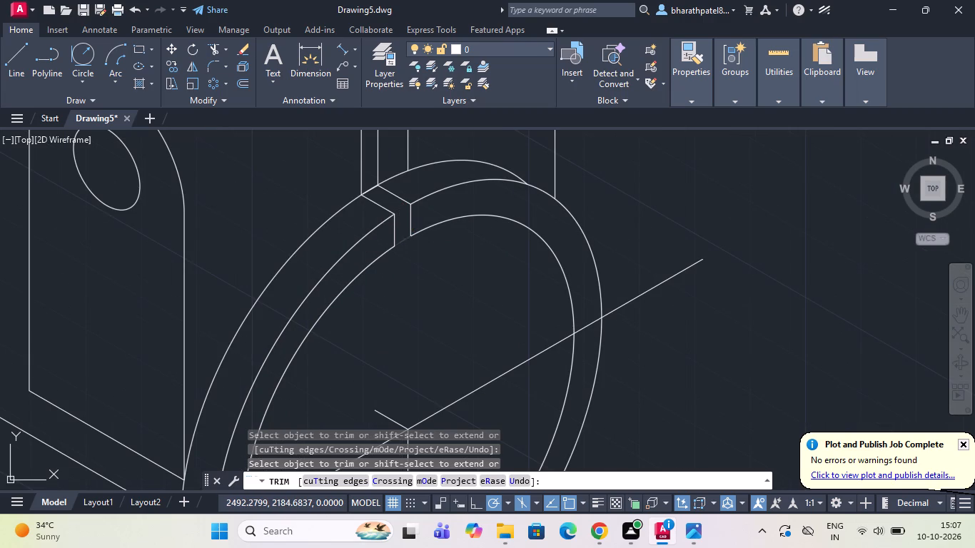
pyautogui.click(406, 235)
pyautogui.click(371, 188)
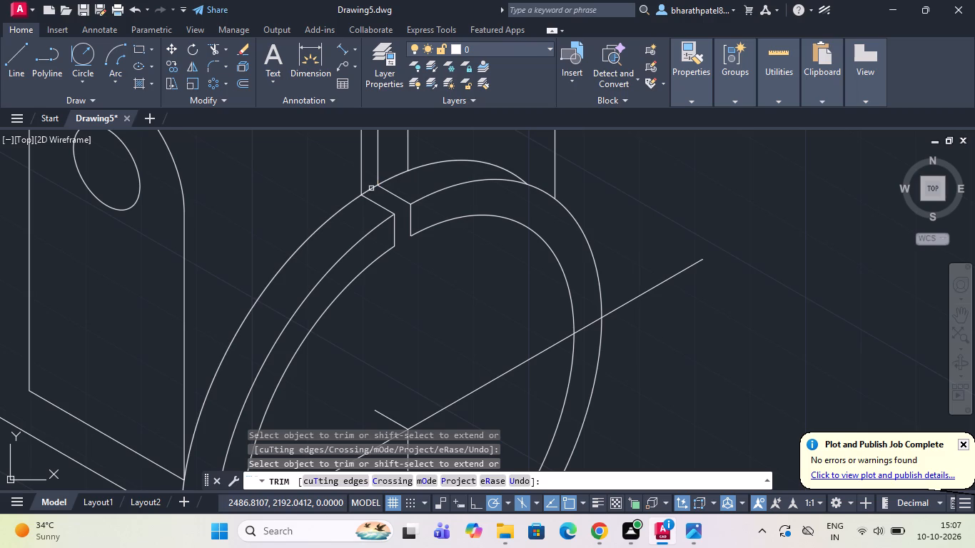
pyautogui.click(371, 188)
# Trim away the rear lug's inner vertical edge behind the middle lug and the ring.
pyautogui.scroll(-3, 371, 189)
pyautogui.scroll(2, 373, 194)
pyautogui.scroll(-3, 373, 194)
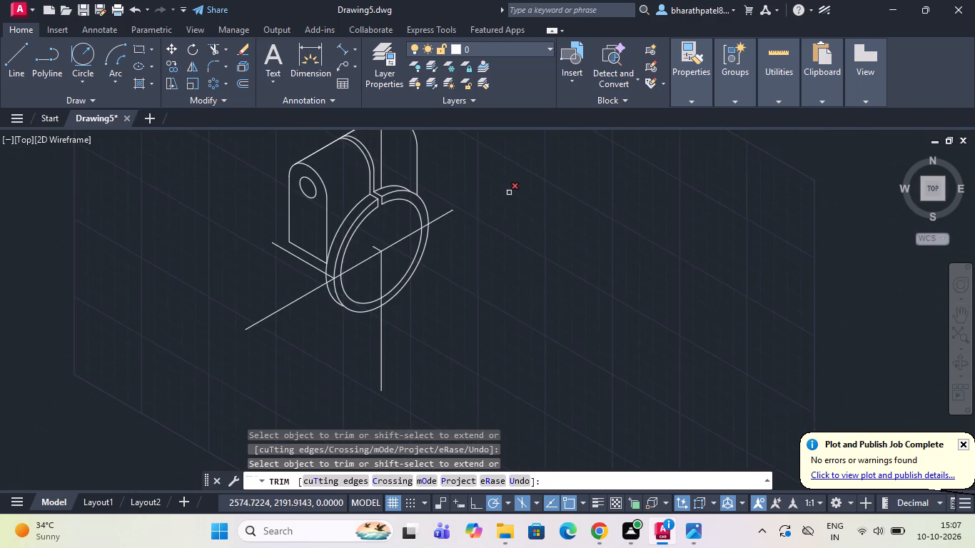
pyautogui.scroll(1, 512, 191)
pyautogui.scroll(-2, 511, 192)
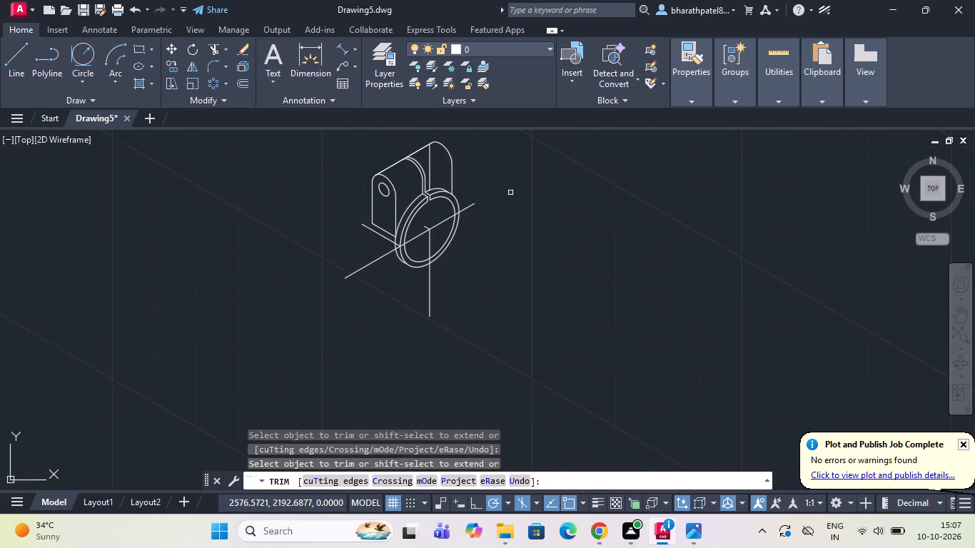
pyautogui.scroll(1, 465, 156)
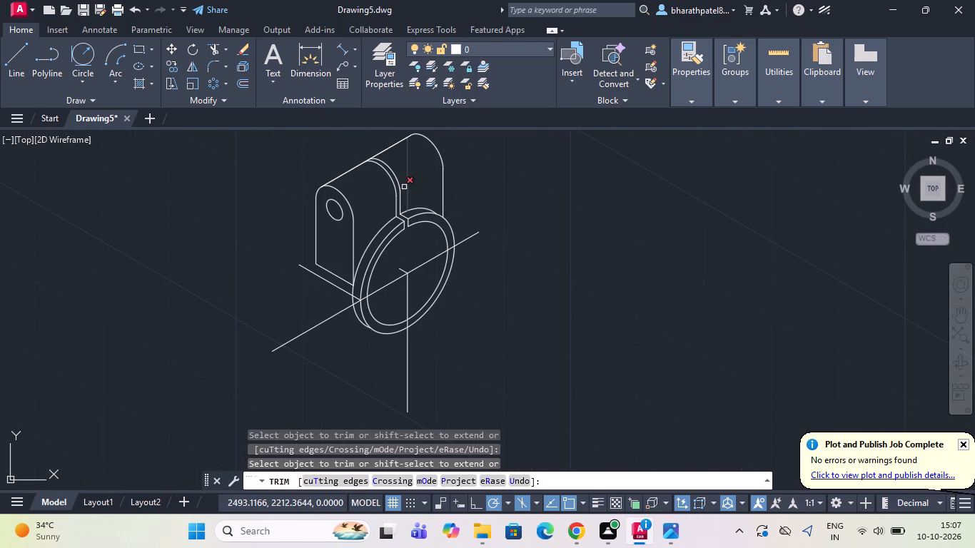
pyautogui.click(404, 188)
pyautogui.click(417, 185)
# Draw a 44-long line at 150° from where the 30° axis line meets the ring's front outer isocircle.
pyautogui.scroll(-2, 417, 185)
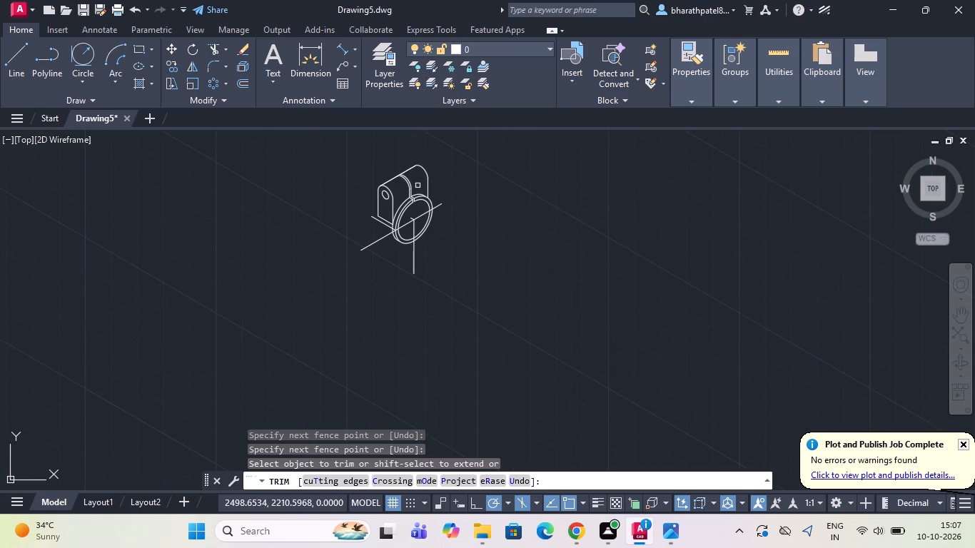
pyautogui.scroll(-1, 418, 186)
pyautogui.scroll(4, 418, 186)
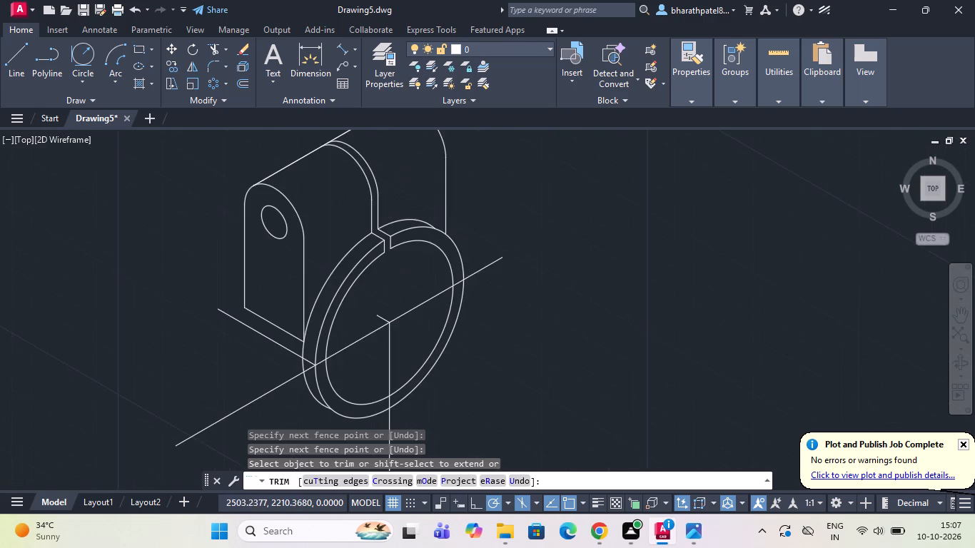
pyautogui.scroll(-2, 415, 192)
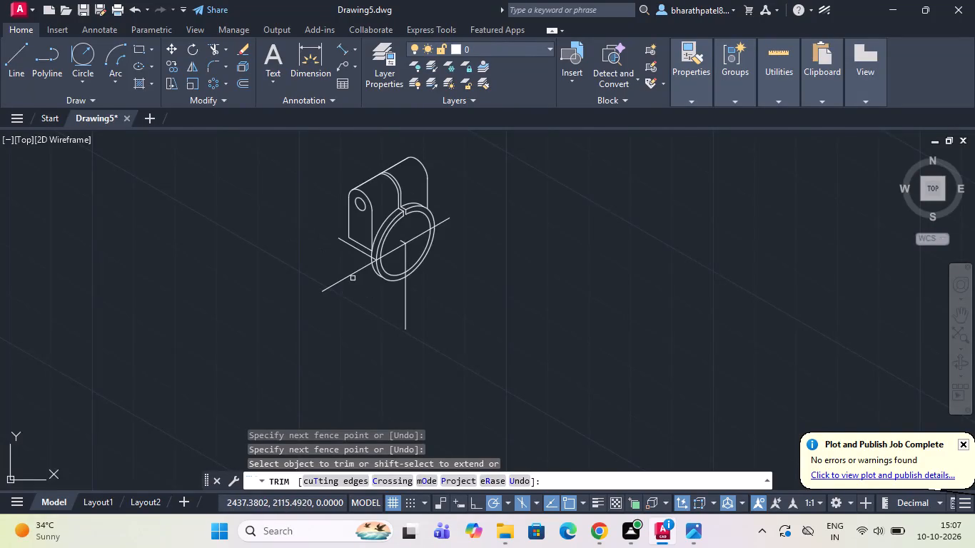
pyautogui.scroll(-1, 353, 278)
pyautogui.scroll(1, 440, 258)
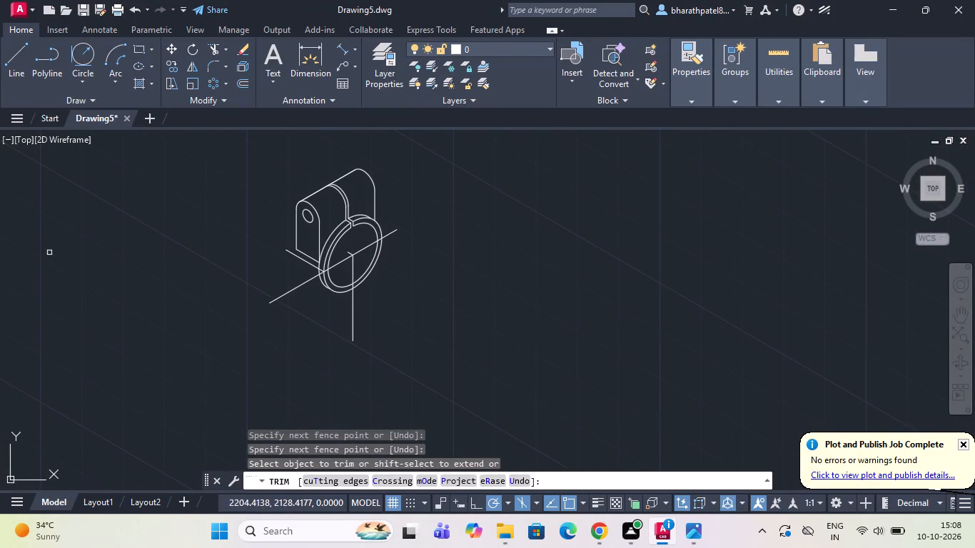
pyautogui.click(4, 52)
pyautogui.scroll(2, 288, 226)
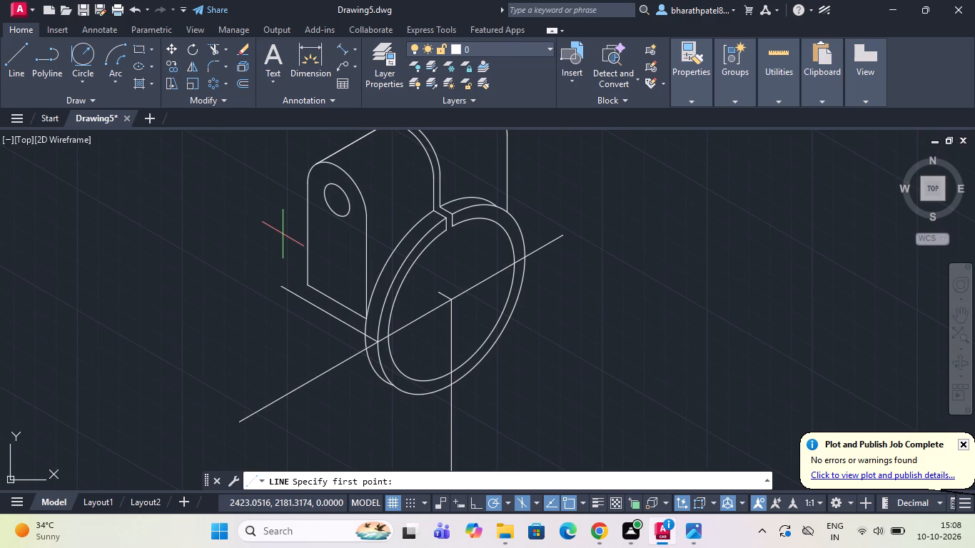
pyautogui.click(13, 42)
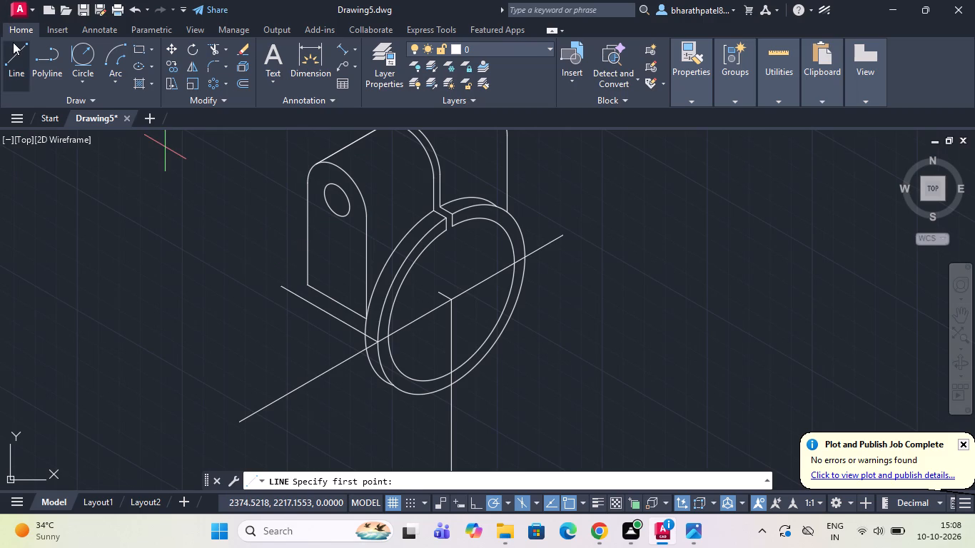
pyautogui.scroll(3, 385, 342)
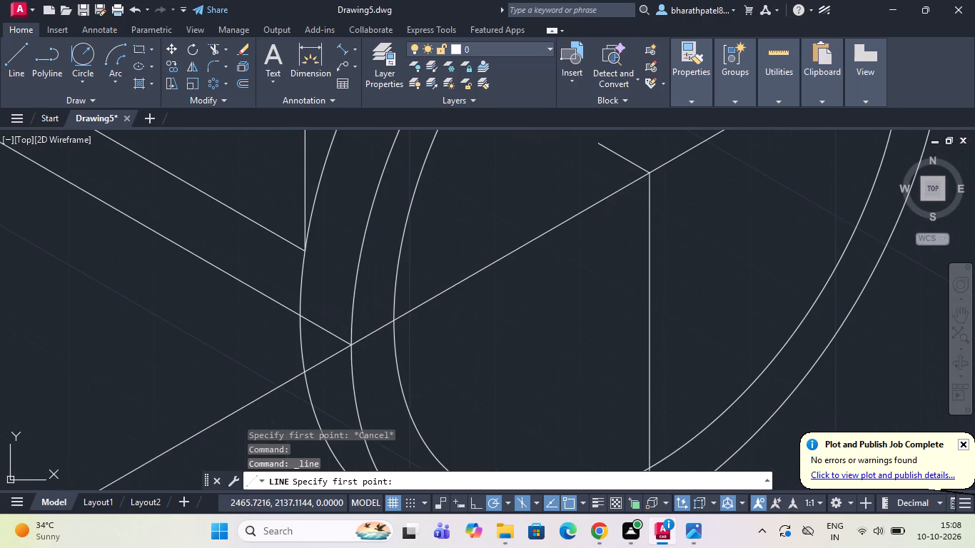
pyautogui.click(350, 341)
pyautogui.scroll(-6, 350, 341)
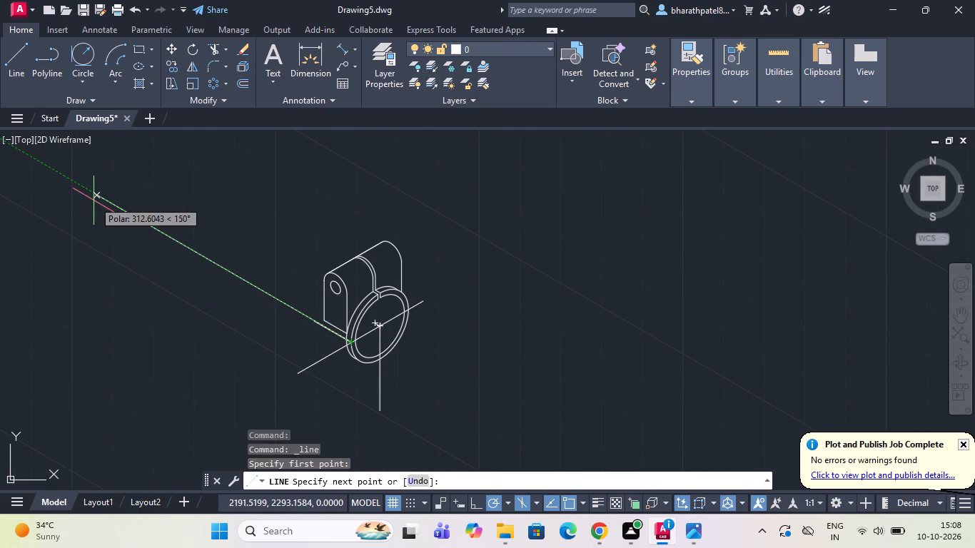
pyautogui.write('44')
pyautogui.press('Return')
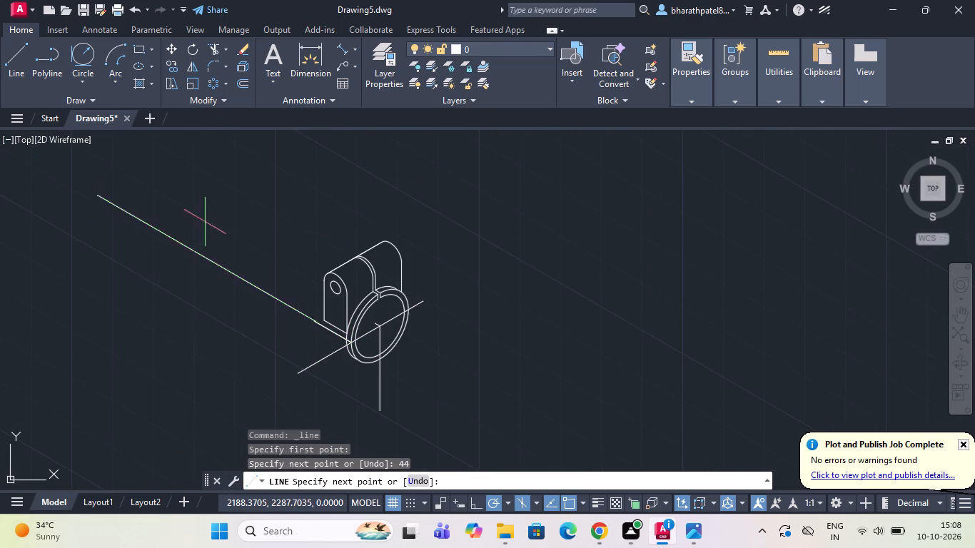
pyautogui.scroll(2, 335, 301)
pyautogui.scroll(1, 267, 342)
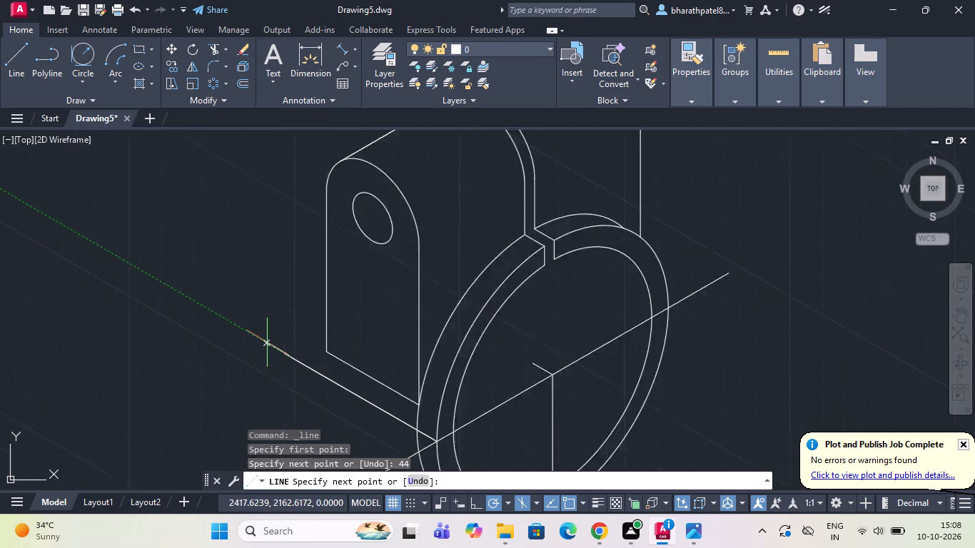
pyautogui.scroll(1, 267, 342)
pyautogui.press('Escape')
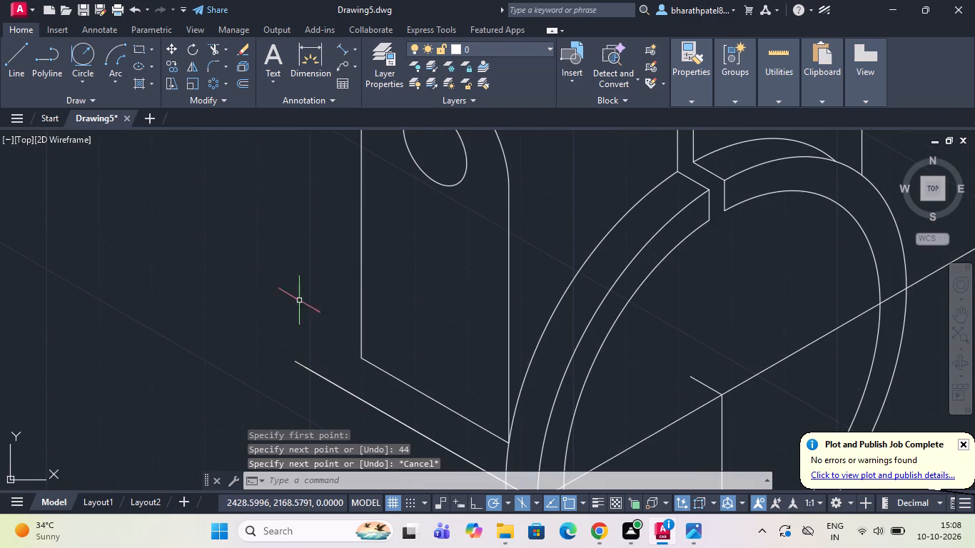
# Draw another 44-long 150° line from that same isocircle intersection, continuing with a short vertical line upward from its far end.
pyautogui.moveTo(11, 46); pyautogui.dragTo(21, 54)
pyautogui.scroll(1, 438, 314)
pyautogui.scroll(-3, 438, 311)
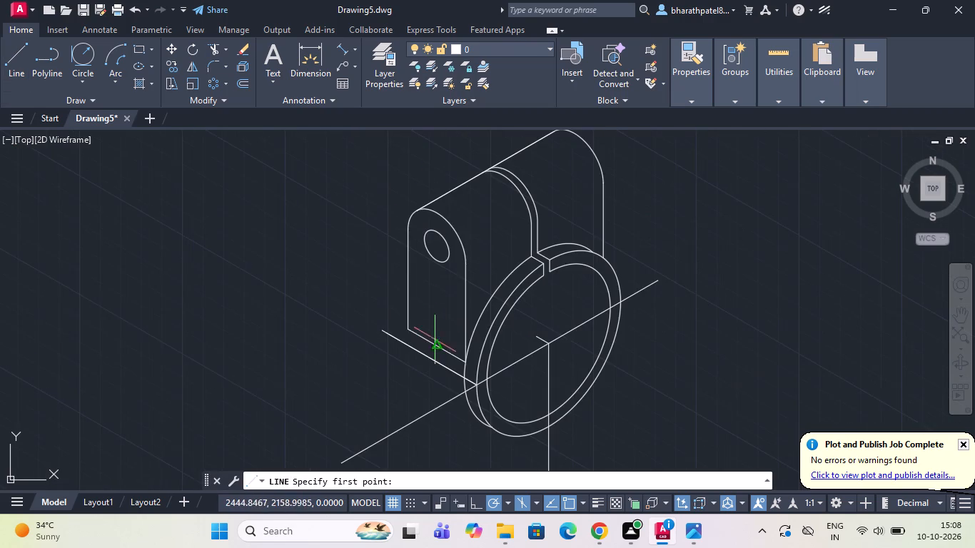
pyautogui.scroll(3, 465, 380)
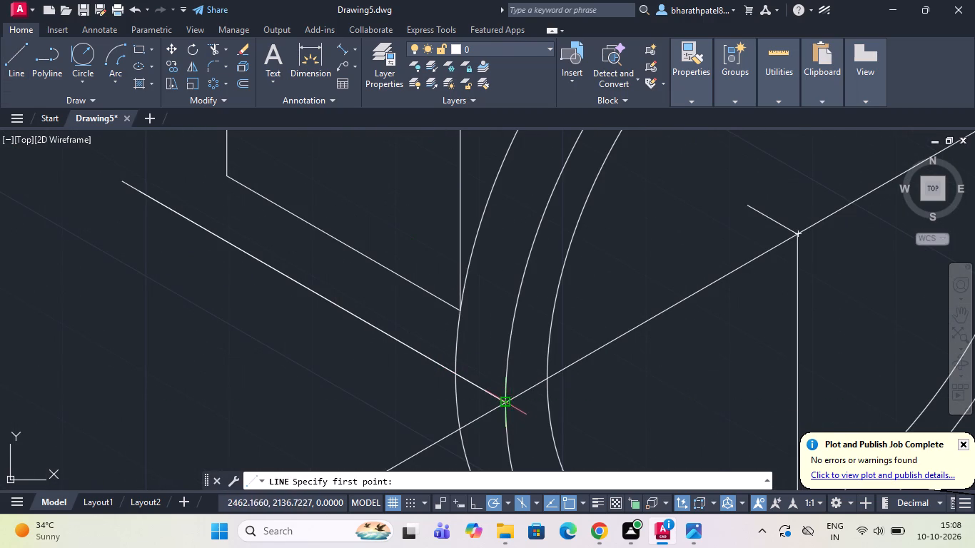
pyautogui.scroll(3, 505, 400)
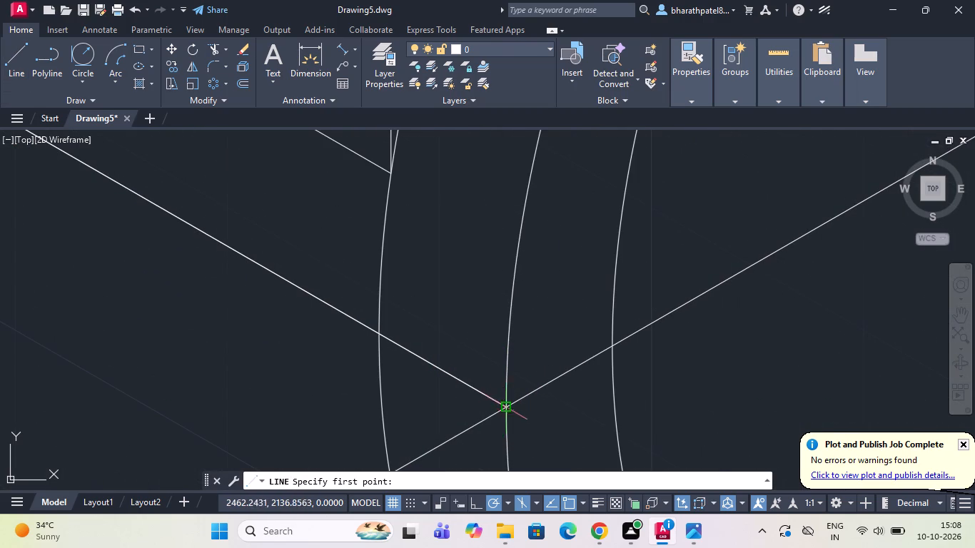
pyautogui.click(505, 405)
pyautogui.scroll(-7, 507, 402)
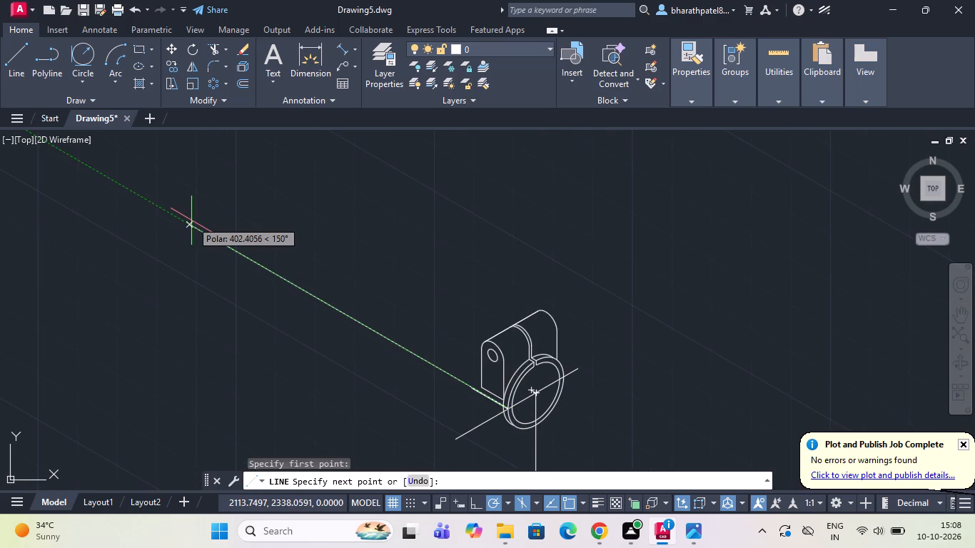
pyautogui.write('44')
pyautogui.press('Return')
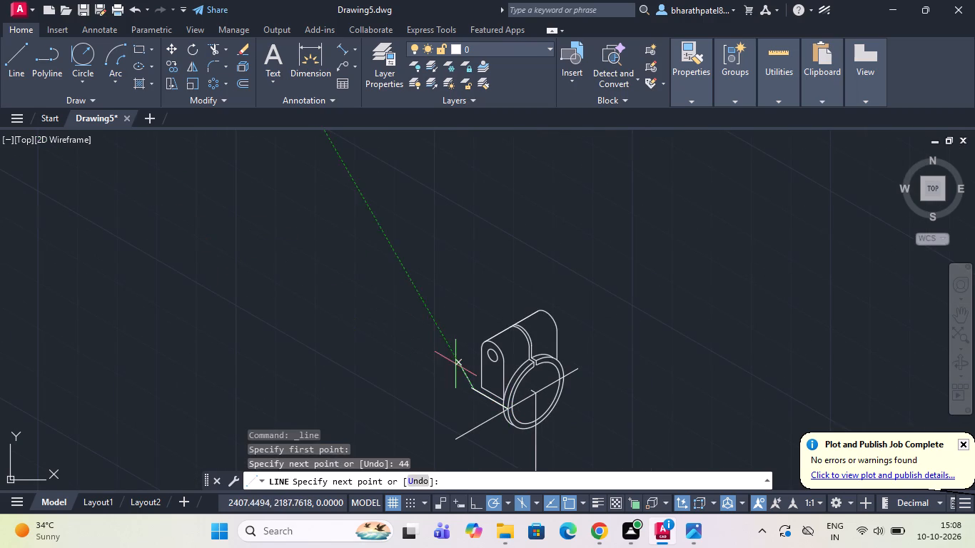
pyautogui.scroll(2, 502, 415)
pyautogui.scroll(3, 449, 373)
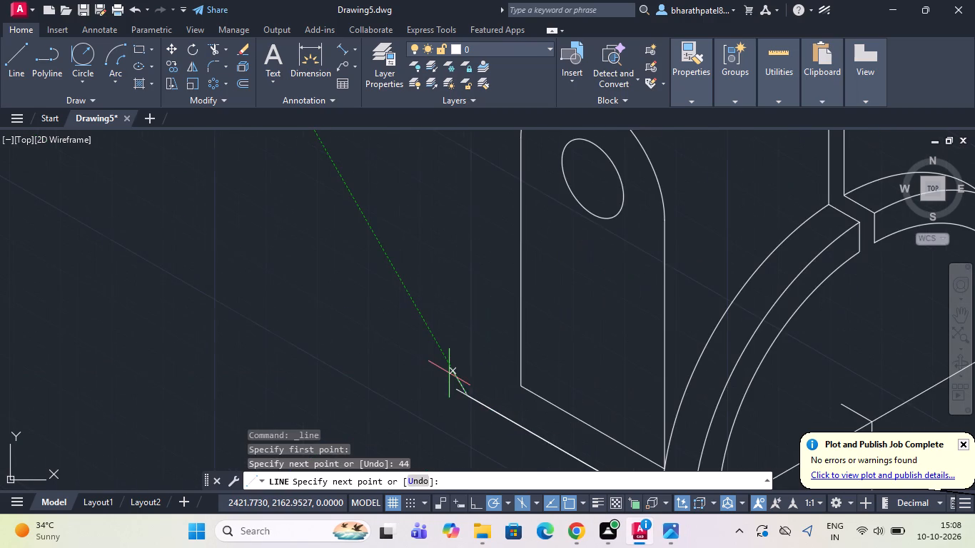
pyautogui.scroll(1, 449, 373)
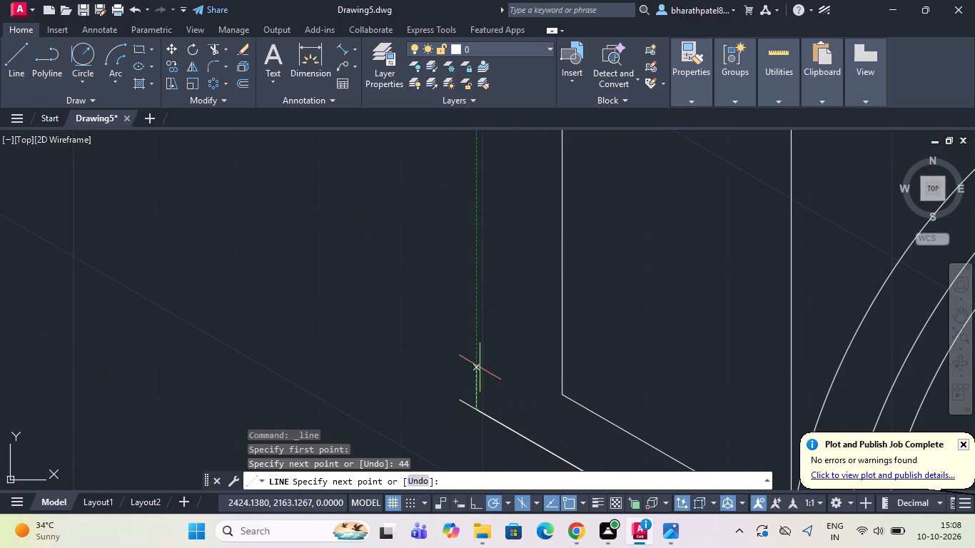
pyautogui.click(470, 365)
pyautogui.press('Escape')
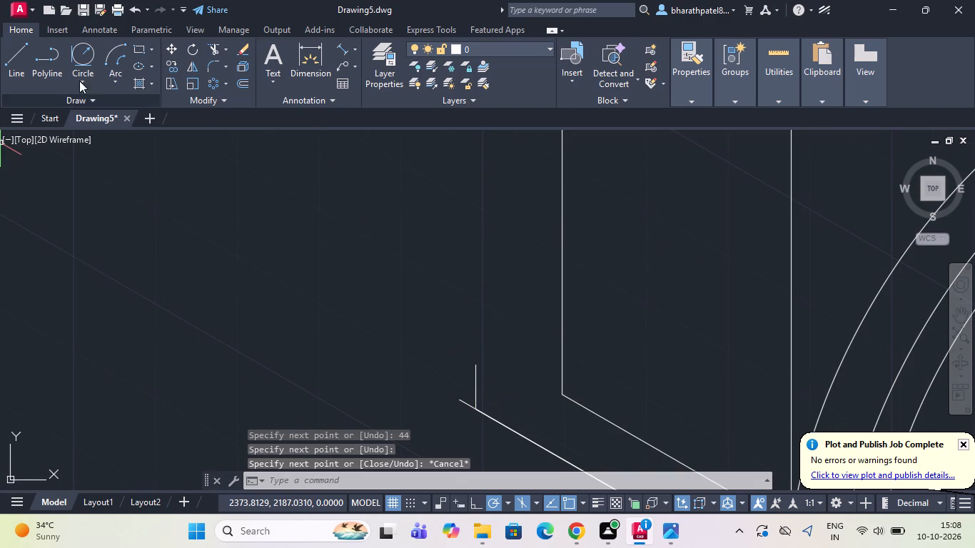
# Trim the older 150° line's overhang beyond the short vertical line at the 44-unit endpoint.
pyautogui.moveTo(207, 46); pyautogui.dragTo(213, 49)
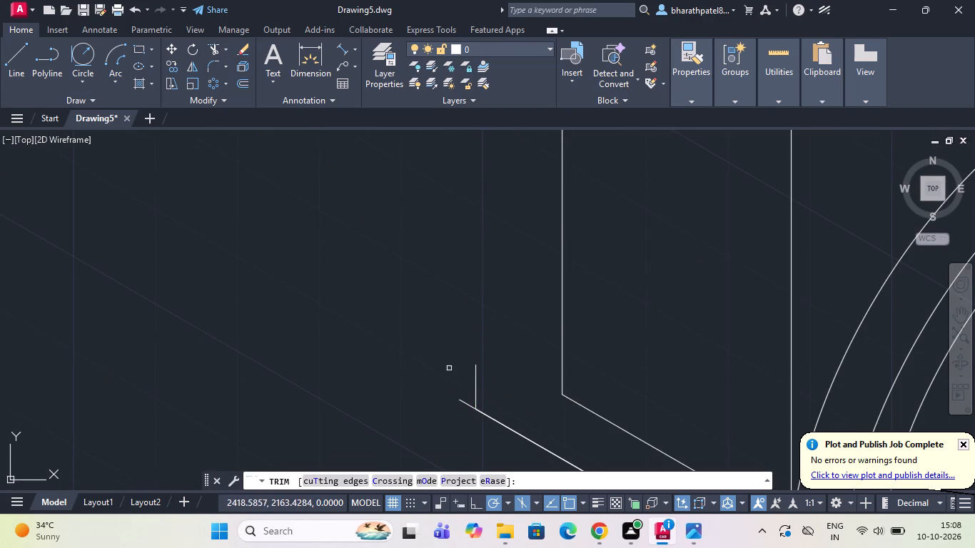
pyautogui.click(465, 400)
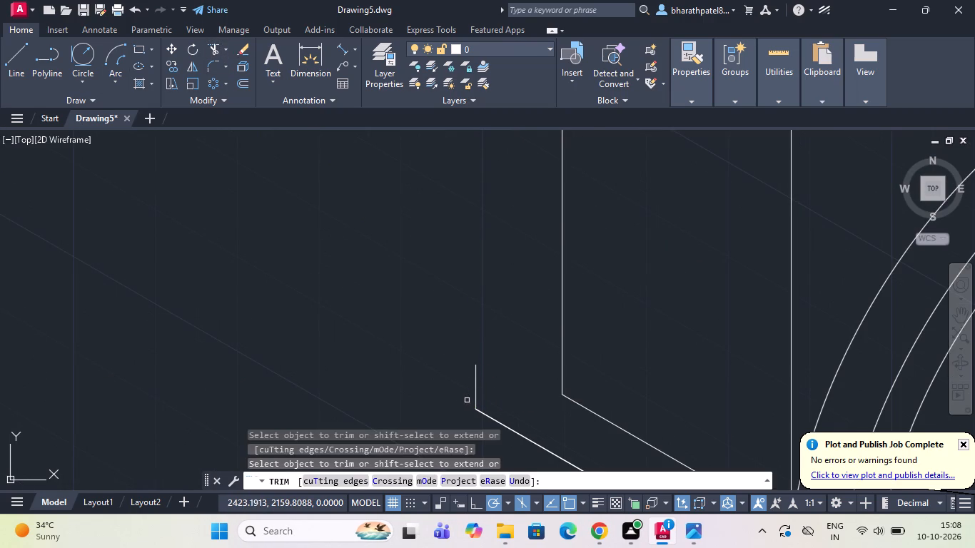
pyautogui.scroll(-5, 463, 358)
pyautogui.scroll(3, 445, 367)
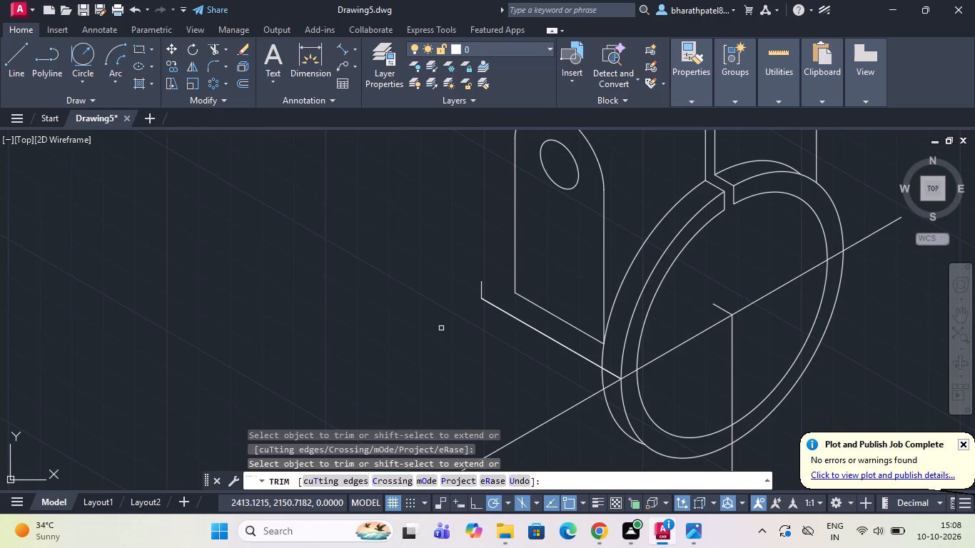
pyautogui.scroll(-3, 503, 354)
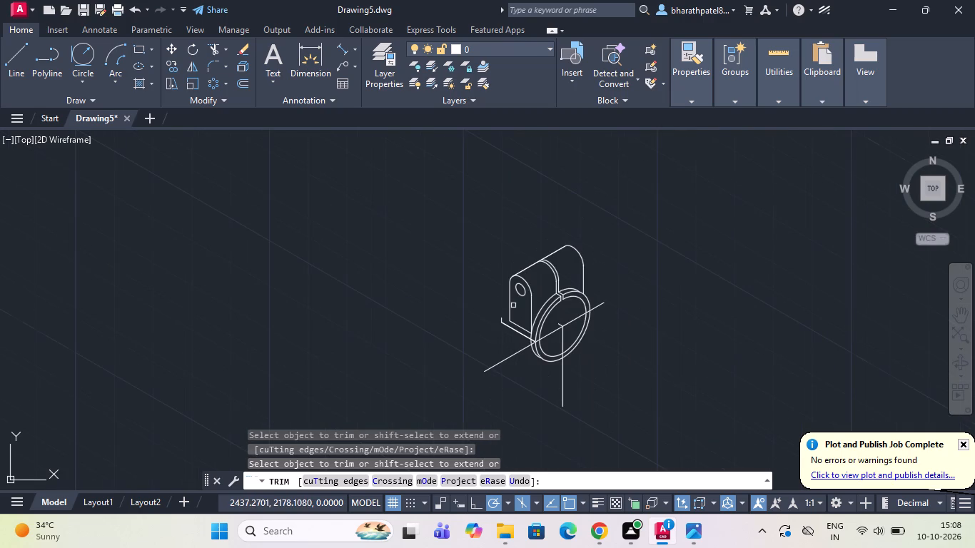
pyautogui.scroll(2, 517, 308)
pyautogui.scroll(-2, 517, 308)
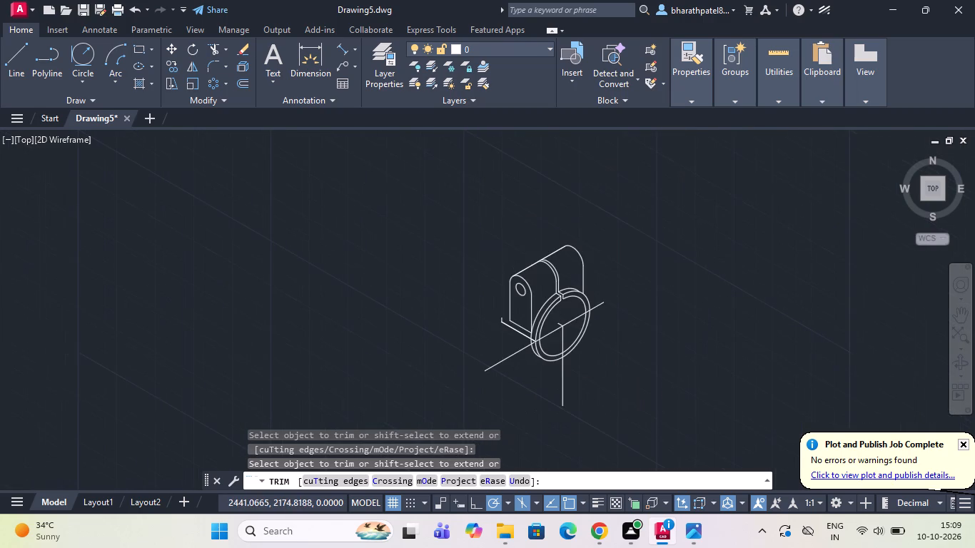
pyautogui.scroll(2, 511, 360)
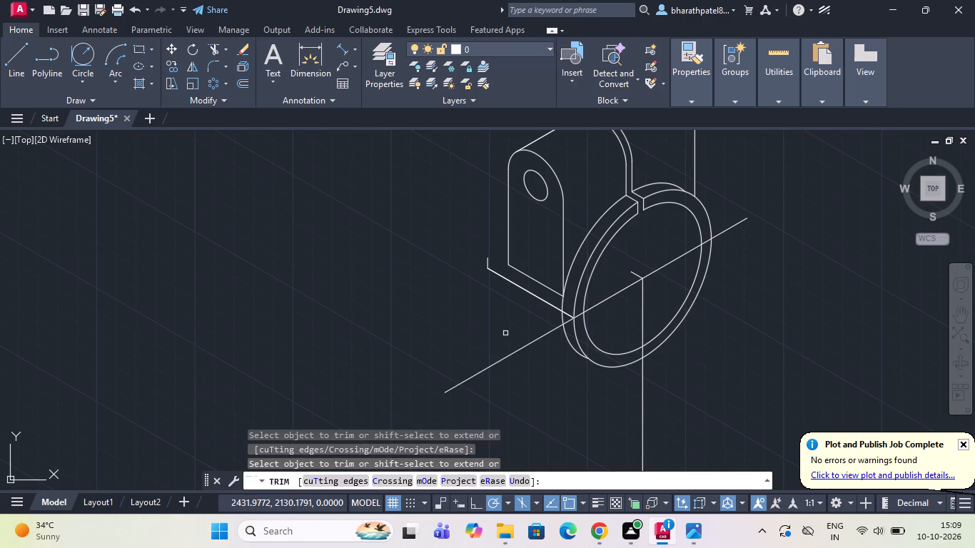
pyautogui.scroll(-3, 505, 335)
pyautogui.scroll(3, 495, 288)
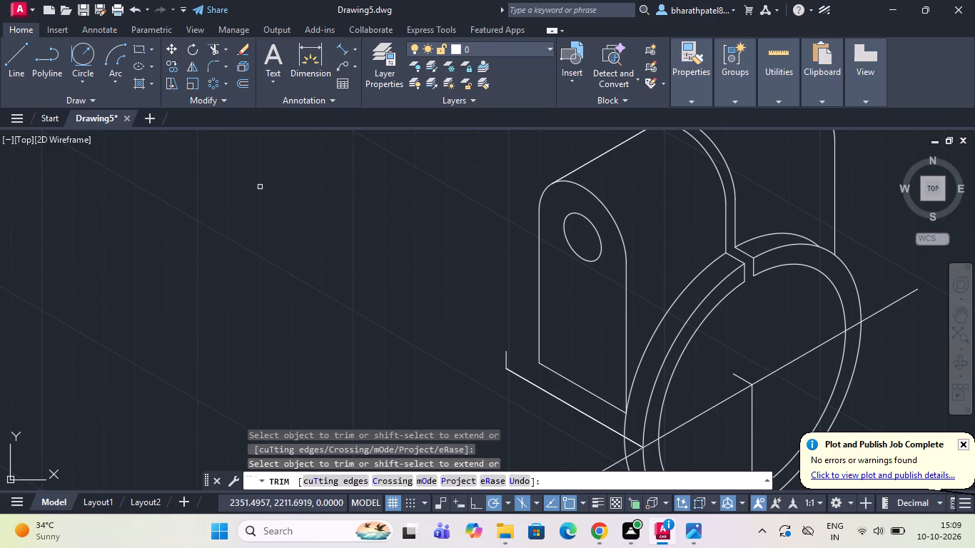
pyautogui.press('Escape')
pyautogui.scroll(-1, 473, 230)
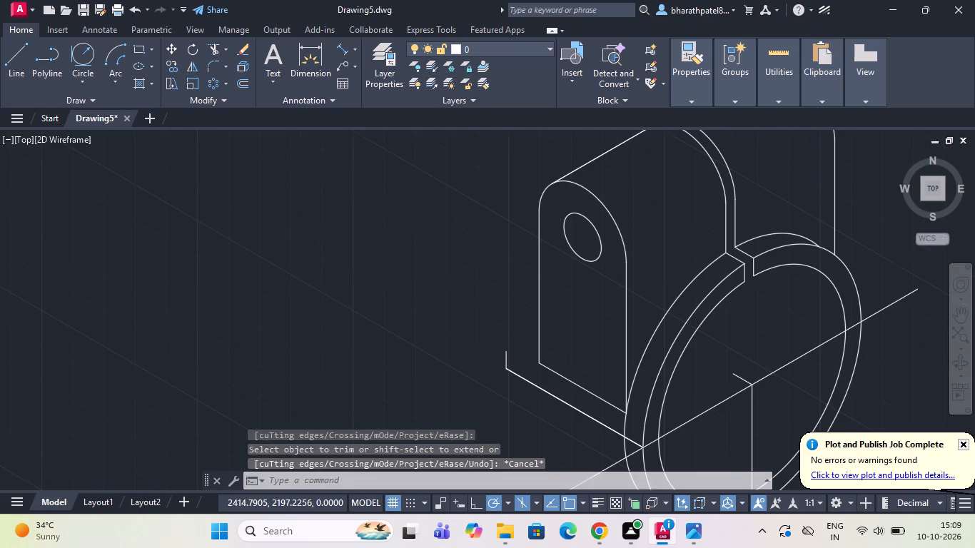
# Copy the ring's front outer isocircle from its intersection with the 30° axis line to the far end of the 44-long 150° line.
pyautogui.click(578, 358)
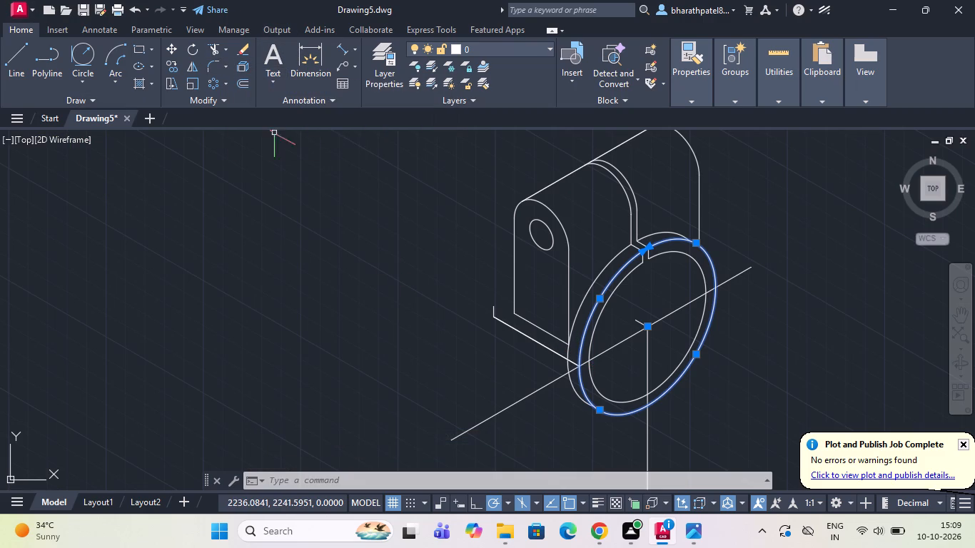
pyautogui.click(171, 66)
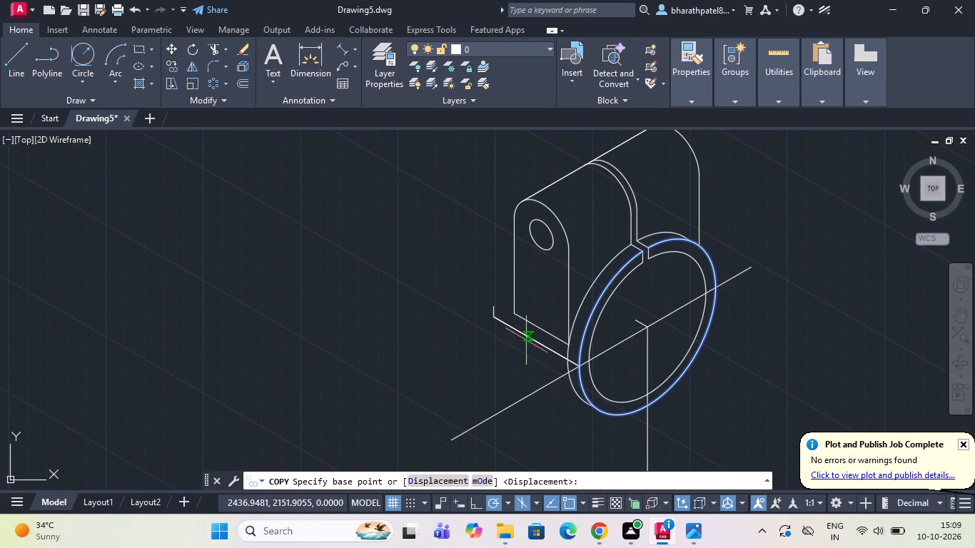
pyautogui.scroll(2, 585, 367)
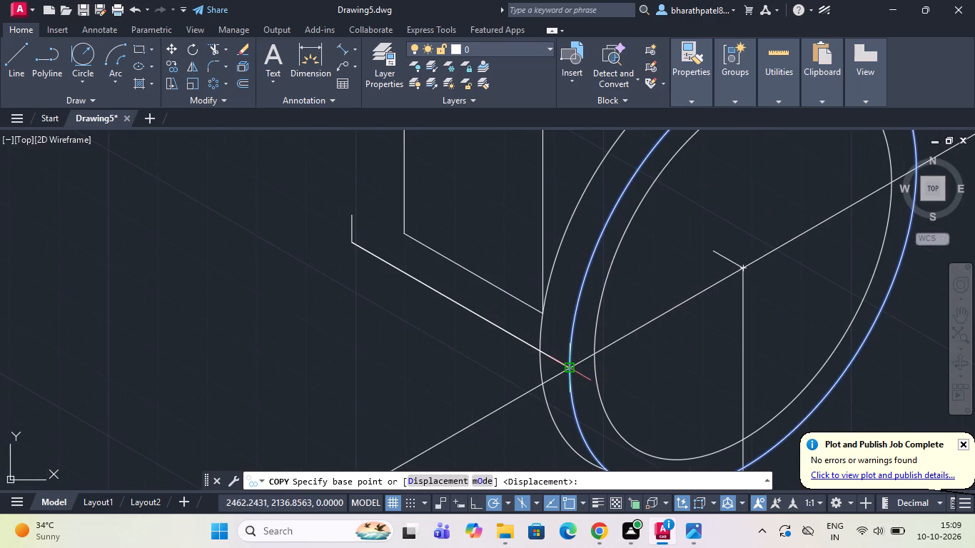
pyautogui.click(572, 372)
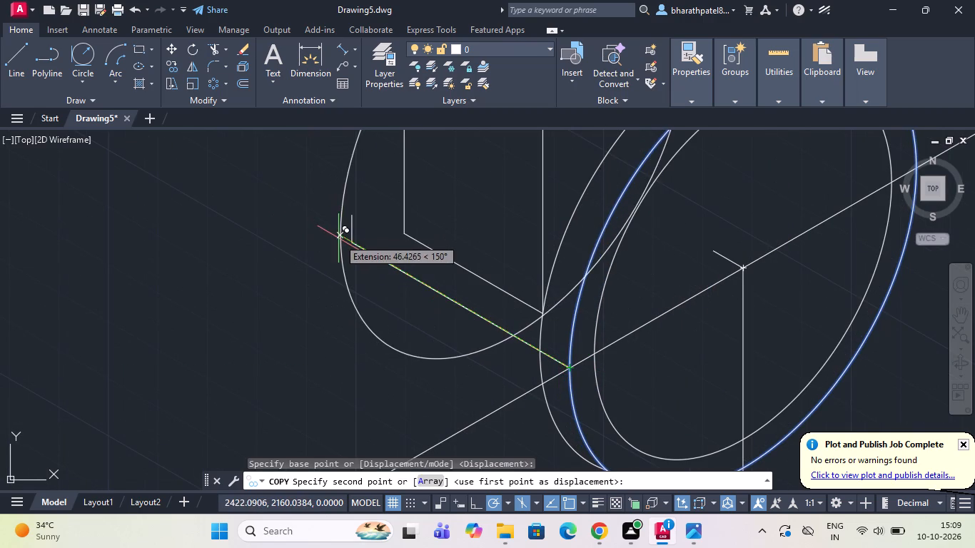
pyautogui.scroll(2, 346, 240)
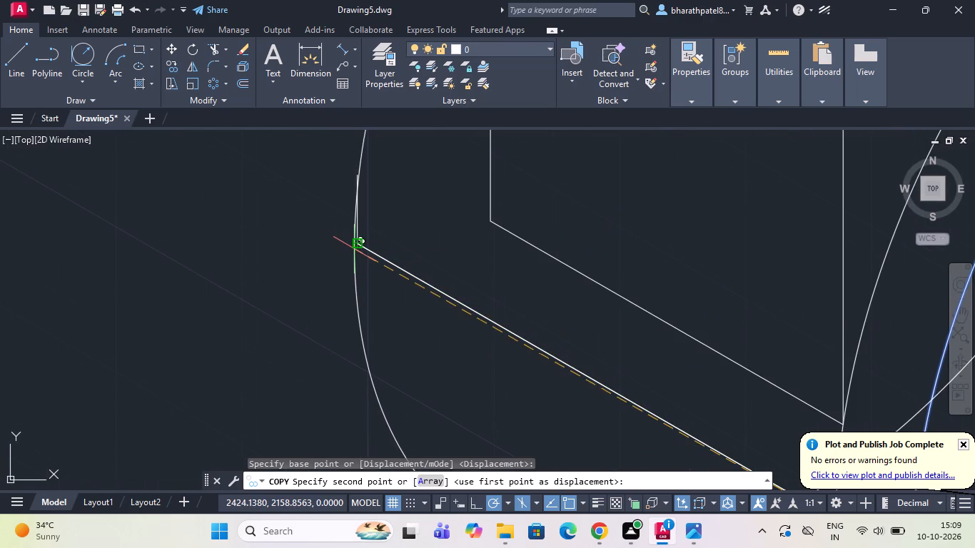
pyautogui.scroll(3, 355, 243)
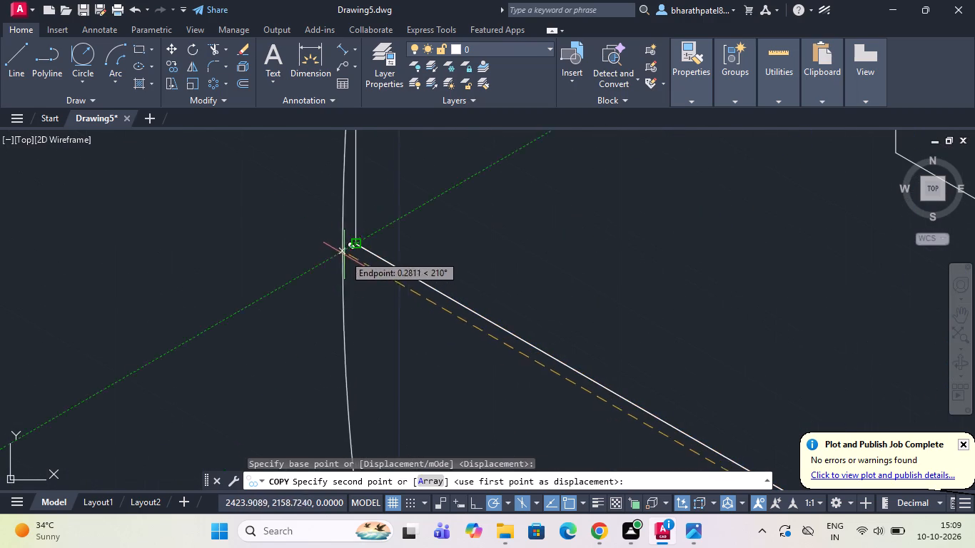
pyautogui.scroll(3, 355, 241)
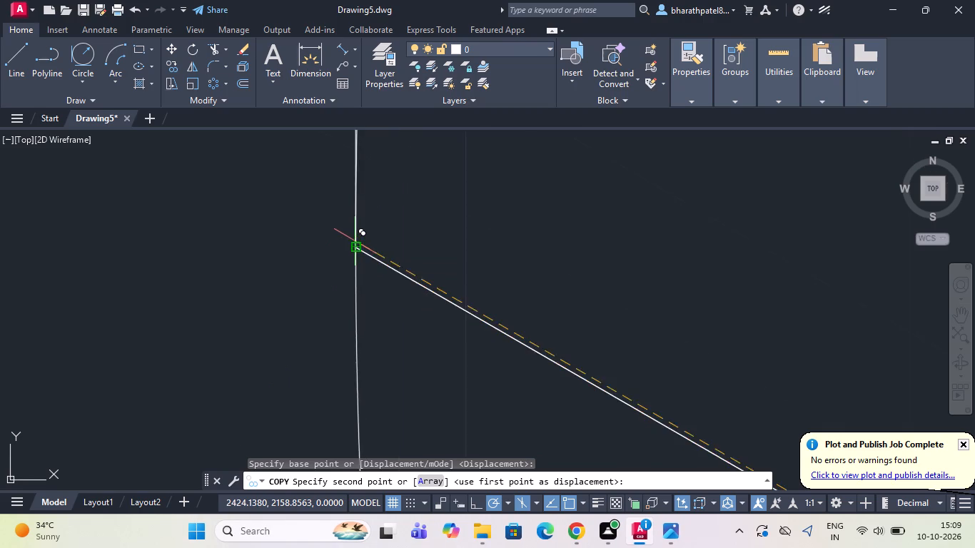
pyautogui.click(355, 253)
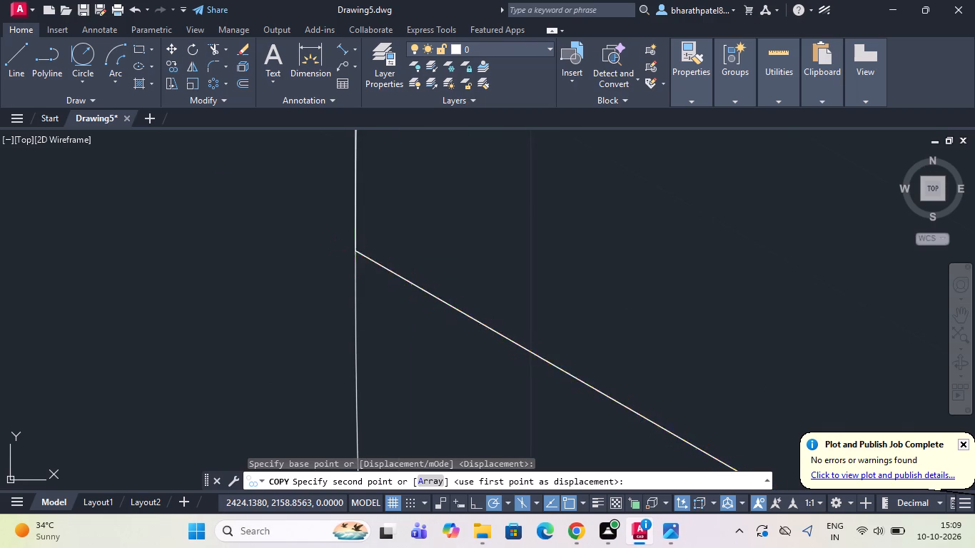
pyautogui.scroll(-9, 355, 253)
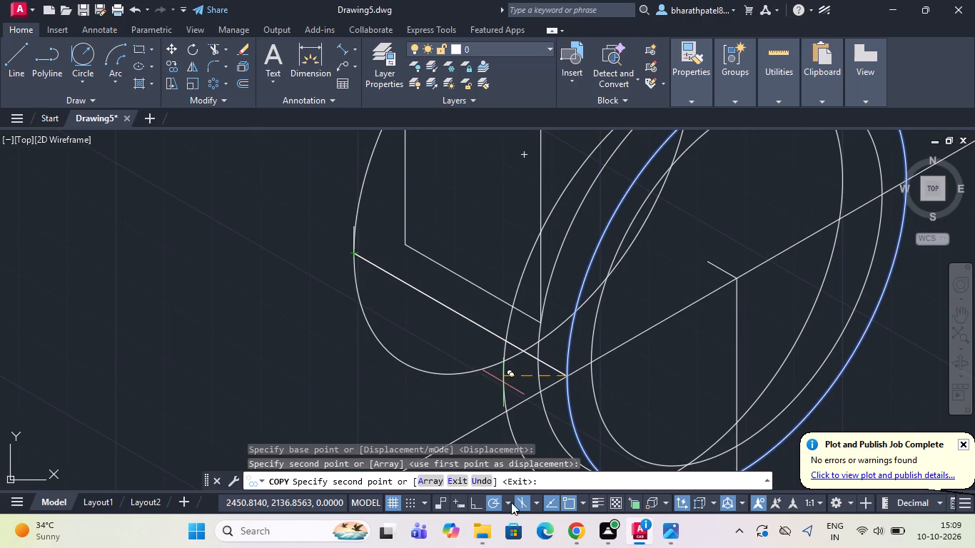
pyautogui.press('Escape')
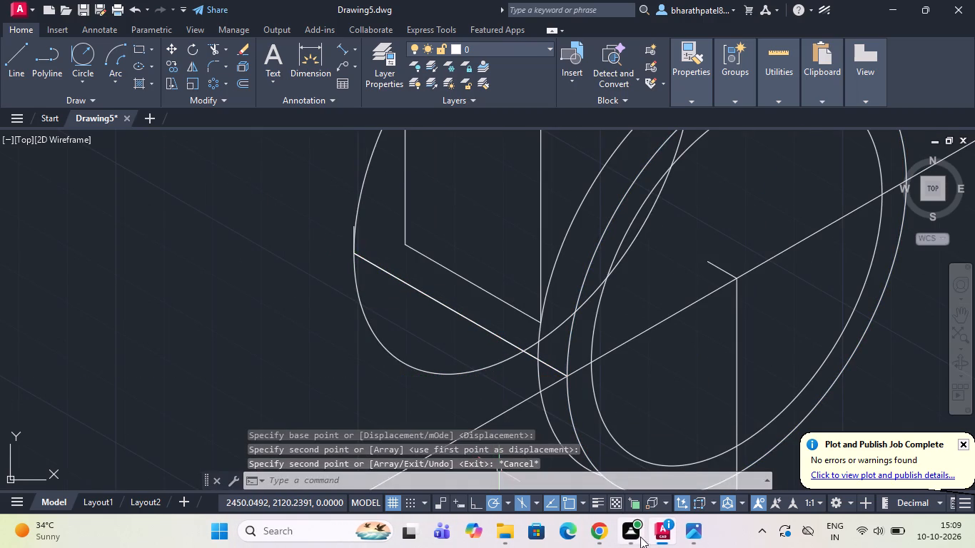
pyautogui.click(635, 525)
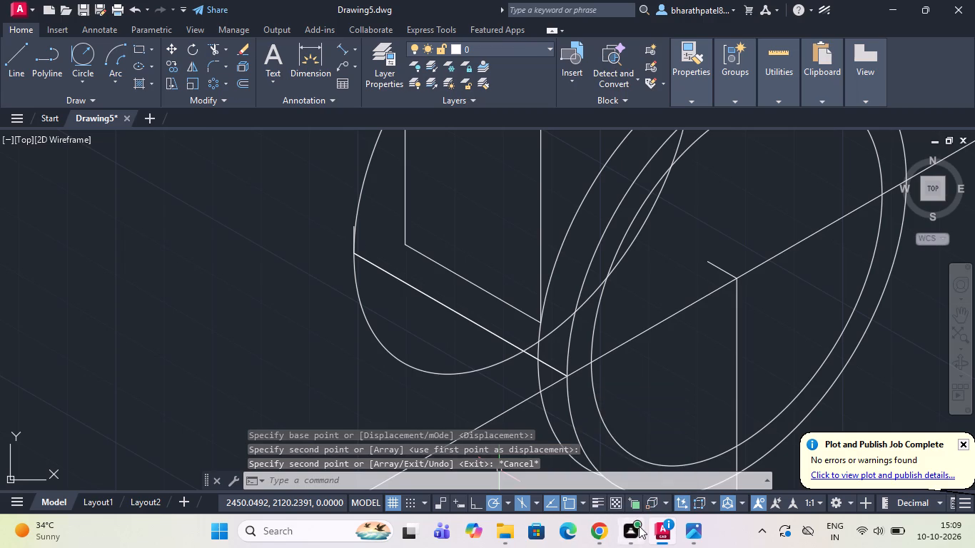
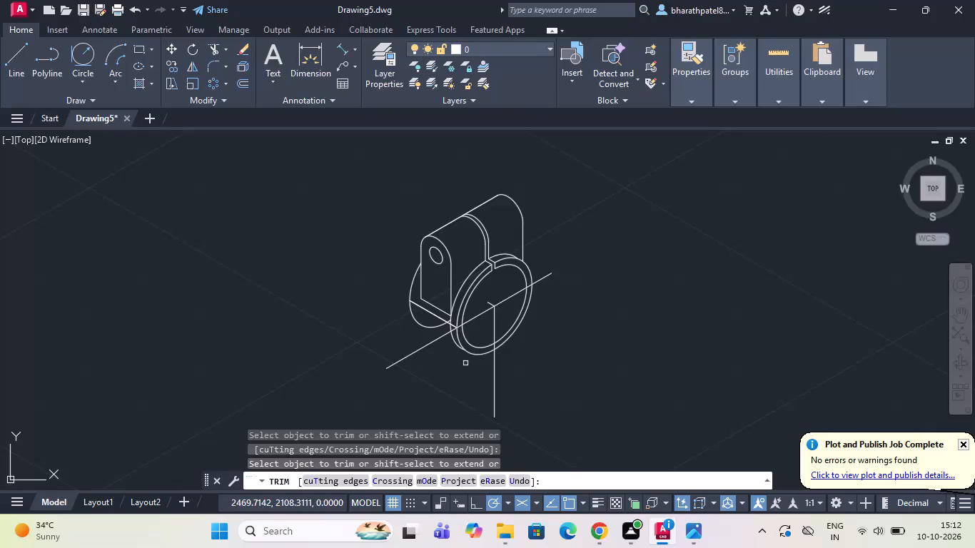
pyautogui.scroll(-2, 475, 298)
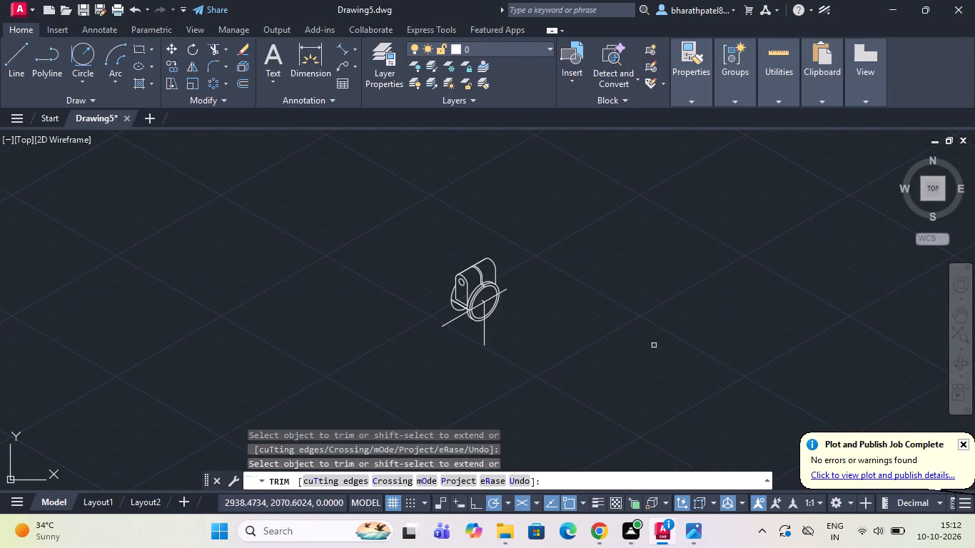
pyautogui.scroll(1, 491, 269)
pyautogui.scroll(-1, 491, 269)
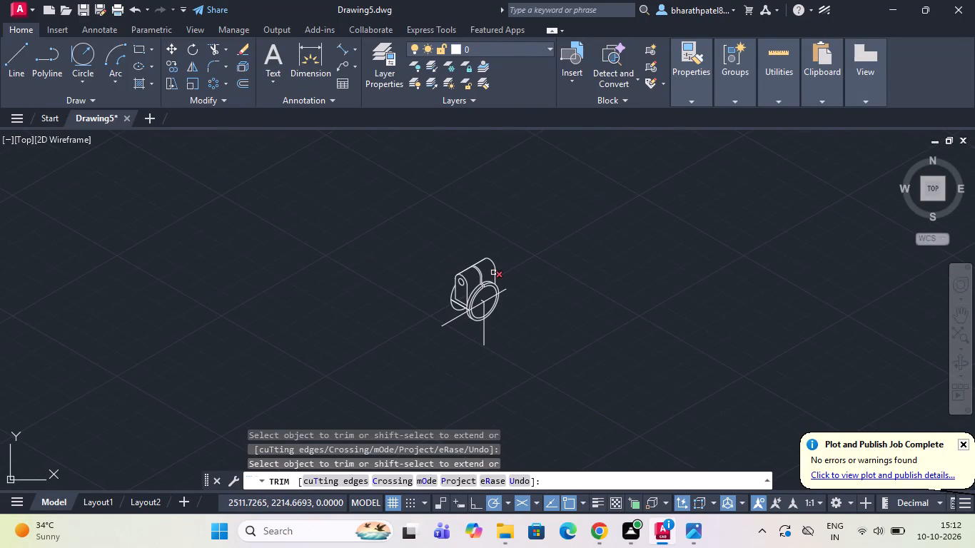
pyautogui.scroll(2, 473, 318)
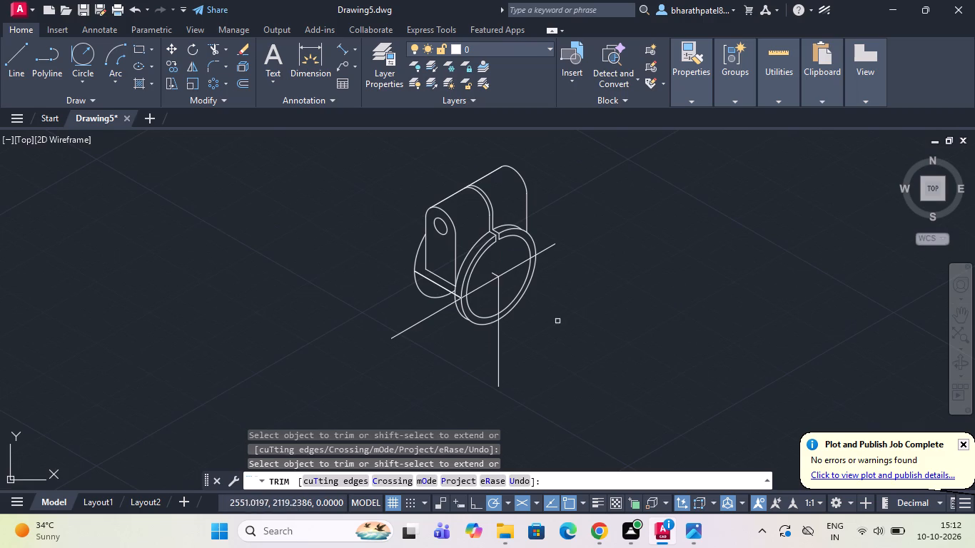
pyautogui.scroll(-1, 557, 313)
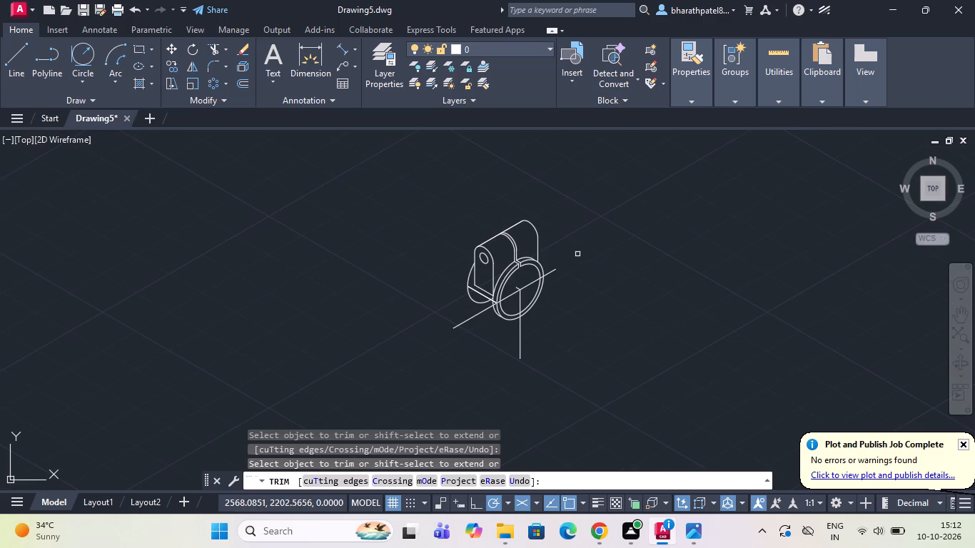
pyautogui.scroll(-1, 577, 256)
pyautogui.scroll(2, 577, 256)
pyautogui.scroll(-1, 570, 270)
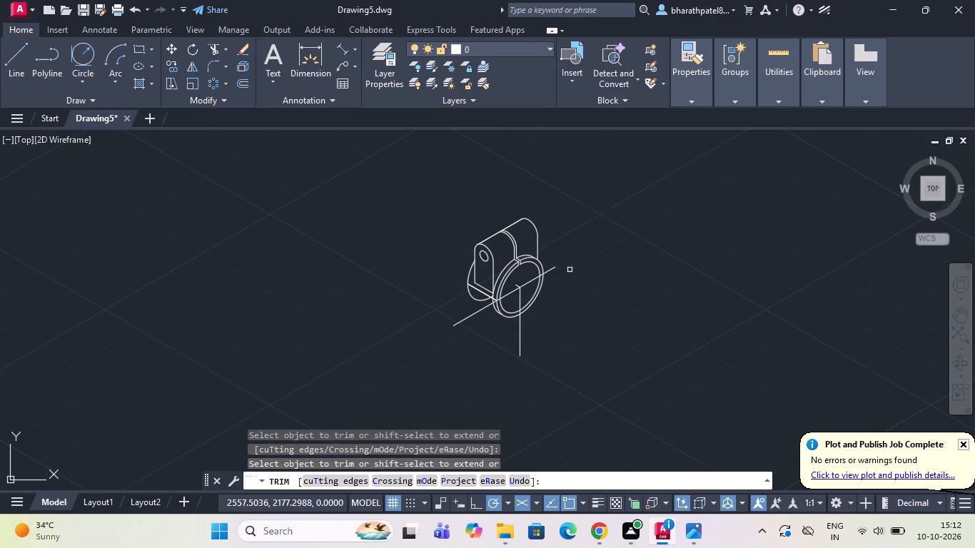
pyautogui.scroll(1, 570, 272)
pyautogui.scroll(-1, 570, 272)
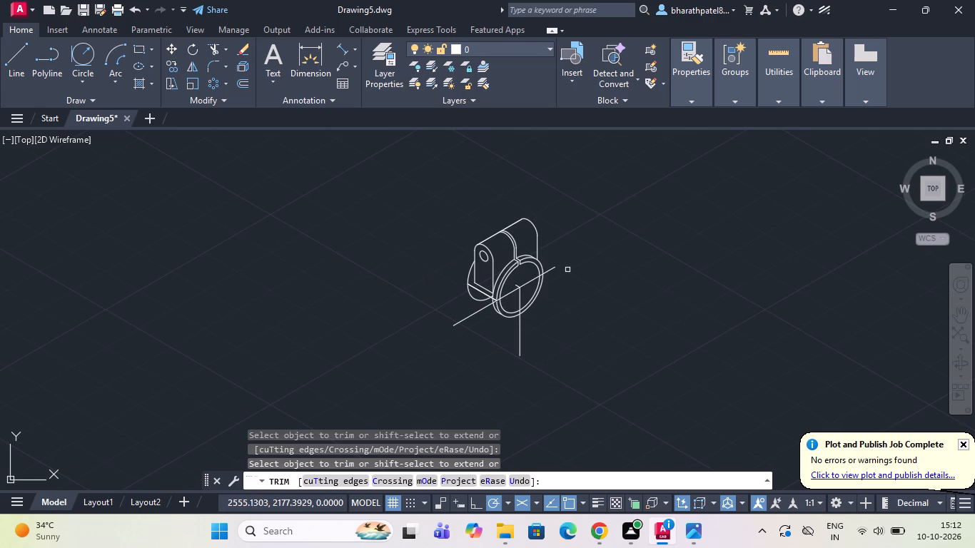
# Draw a 105-long vertical line downward from the ring's front centre, where the vertical and 30° axis lines meet.
pyautogui.click(11, 54)
pyautogui.scroll(-1, 330, 253)
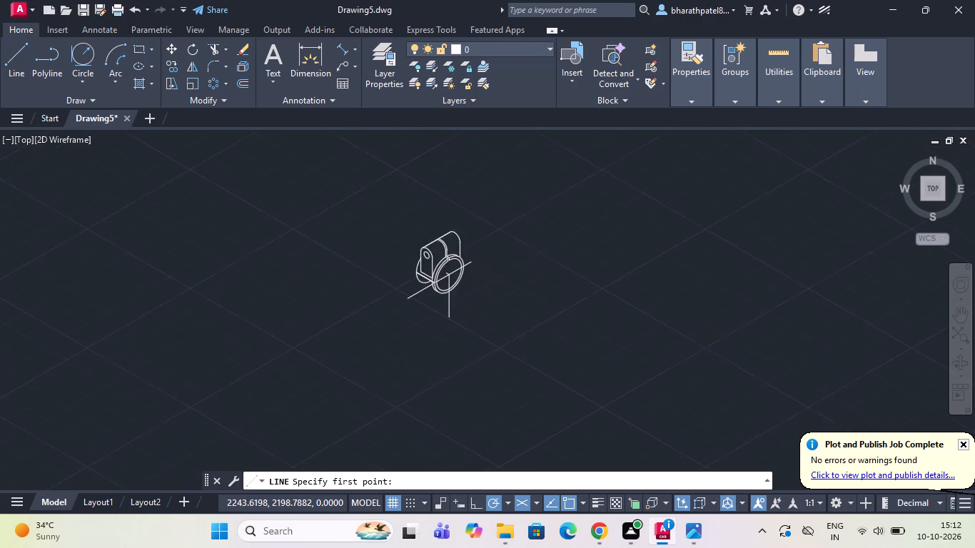
pyautogui.scroll(-1, 330, 253)
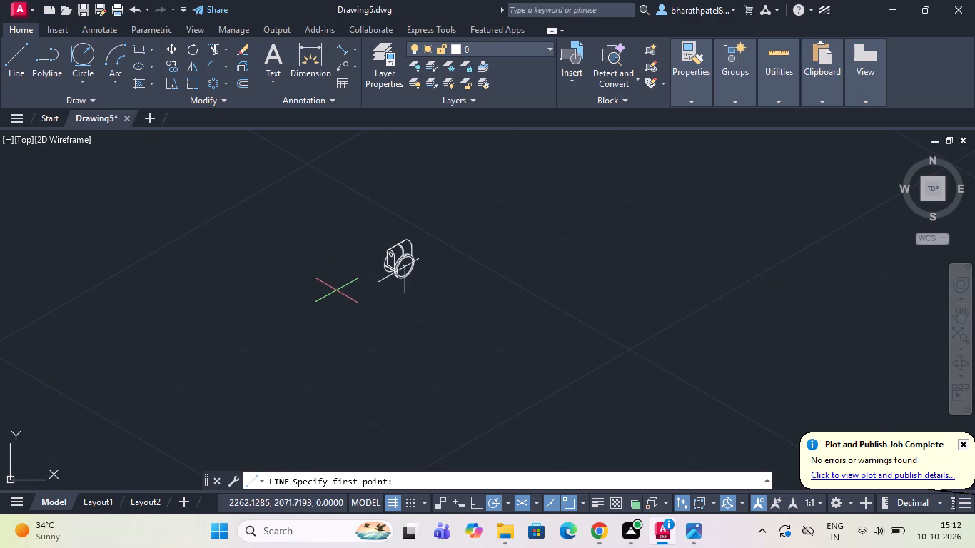
pyautogui.scroll(2, 449, 265)
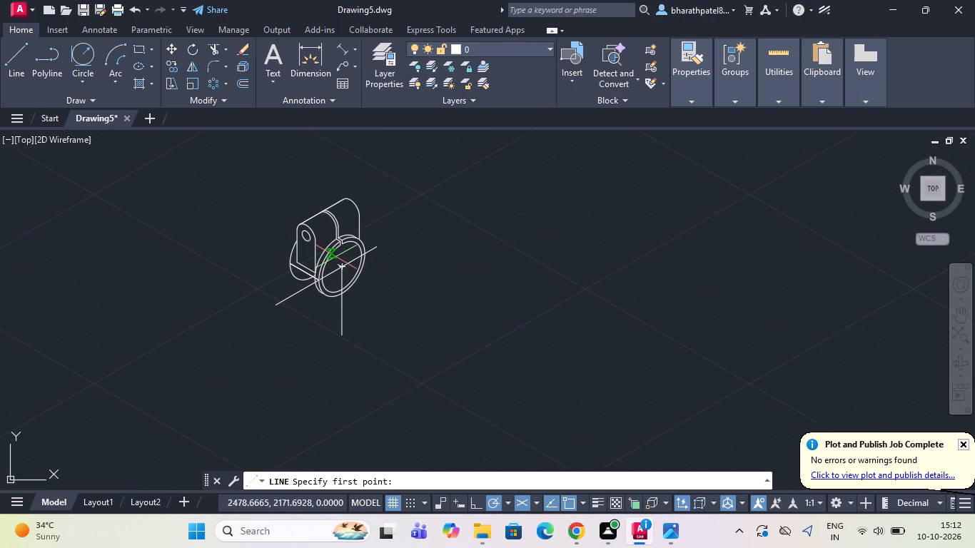
pyautogui.scroll(4, 341, 271)
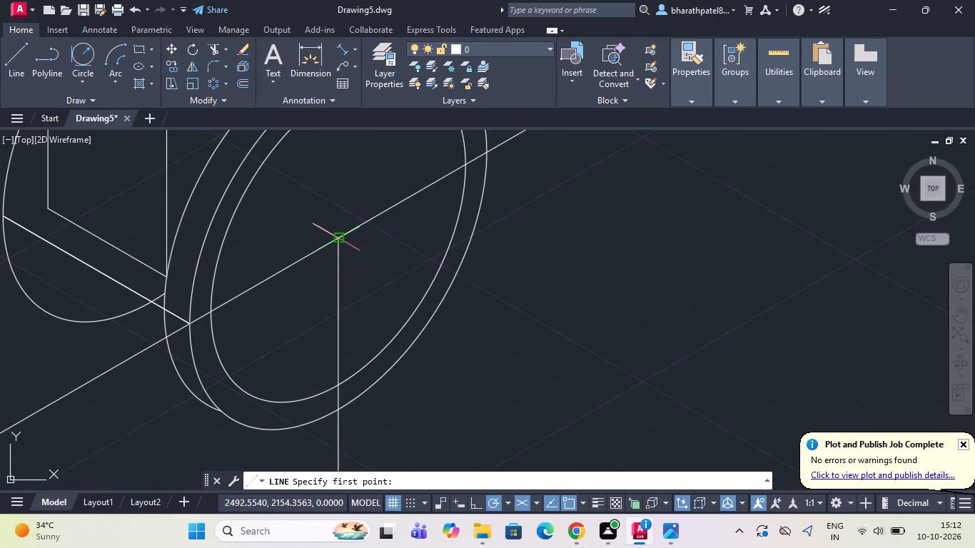
pyautogui.click(338, 240)
pyautogui.scroll(-4, 335, 272)
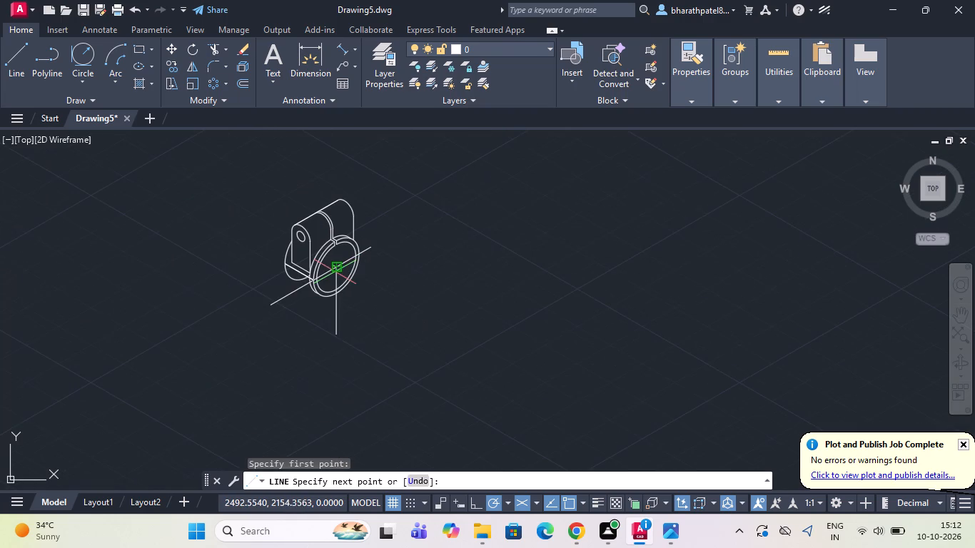
pyautogui.scroll(3, 335, 372)
pyautogui.scroll(-1, 334, 370)
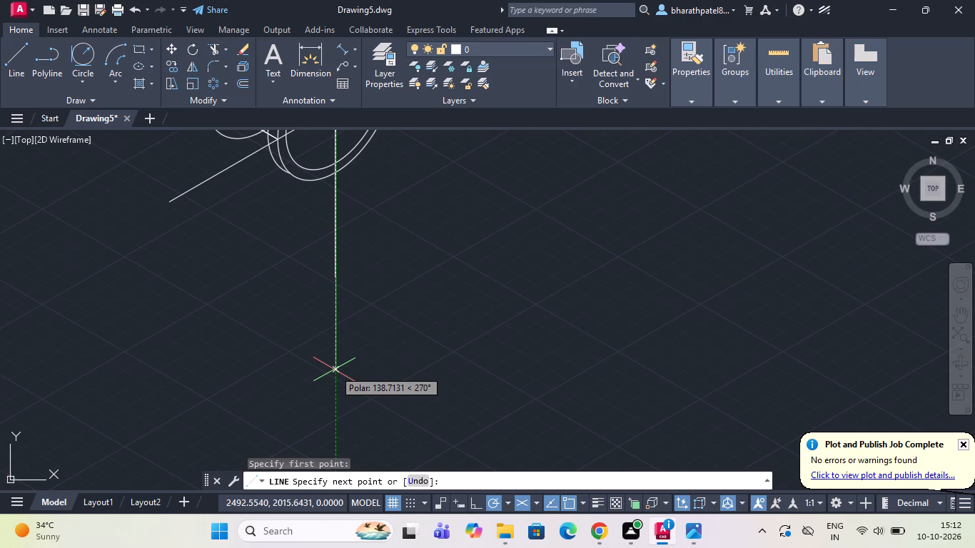
pyautogui.write('105')
pyautogui.press('Return')
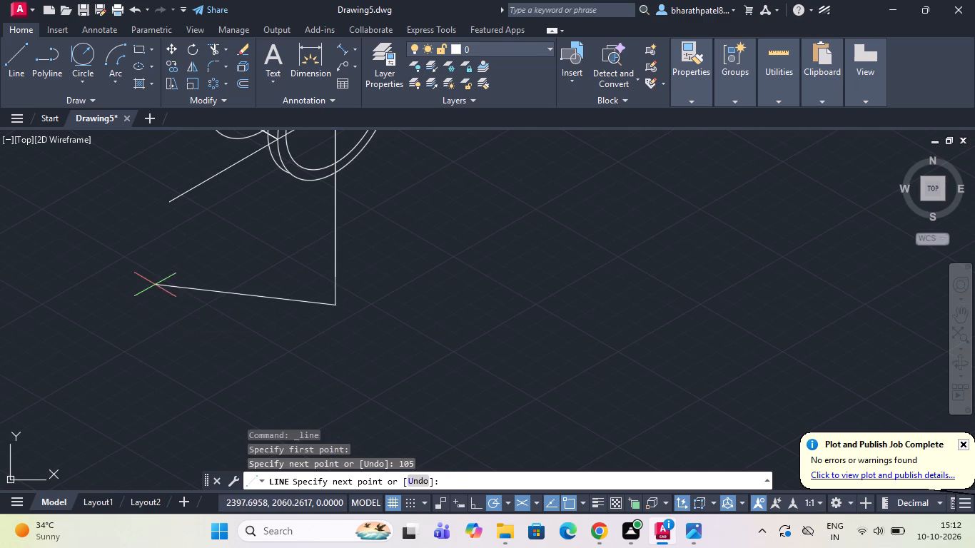
# Continue from the vertical line's lower end with 2- and 60-long segments at 30°, doubling back with a 120-long line at 210°.
pyautogui.scroll(3, 266, 273)
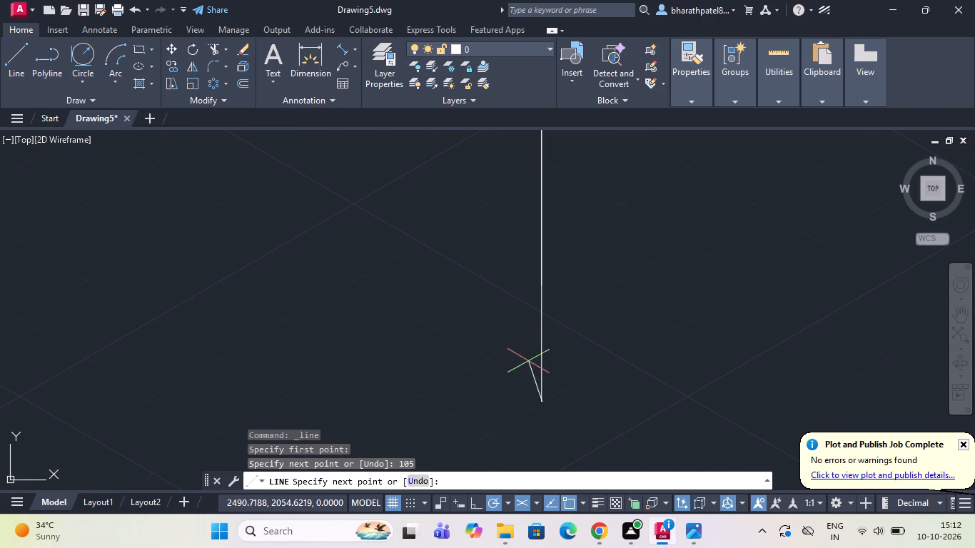
pyautogui.scroll(-3, 539, 363)
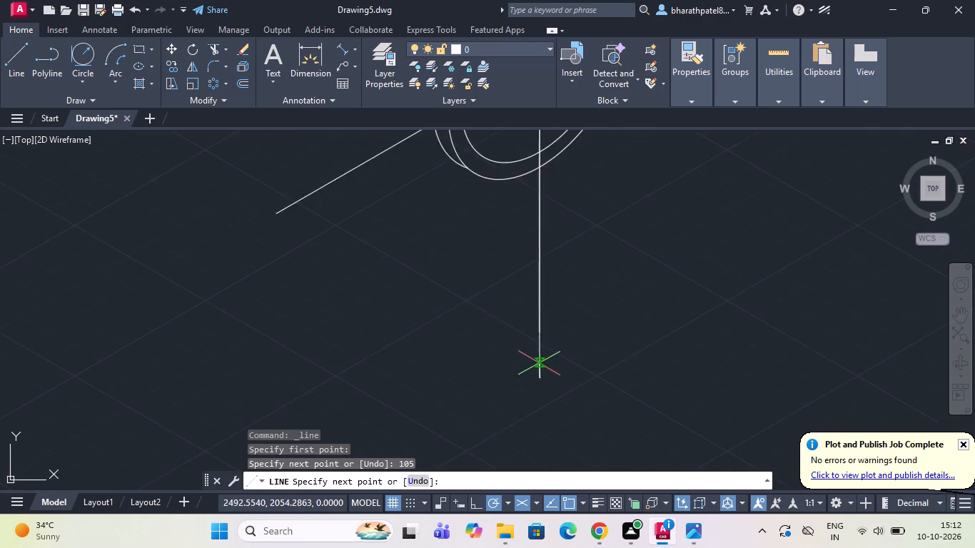
pyautogui.scroll(-3, 383, 382)
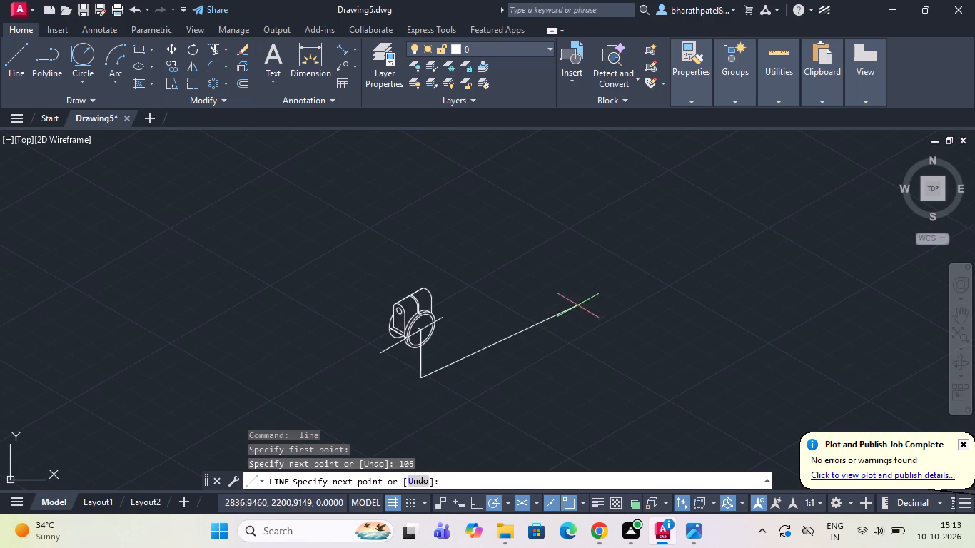
pyautogui.scroll(2, 462, 363)
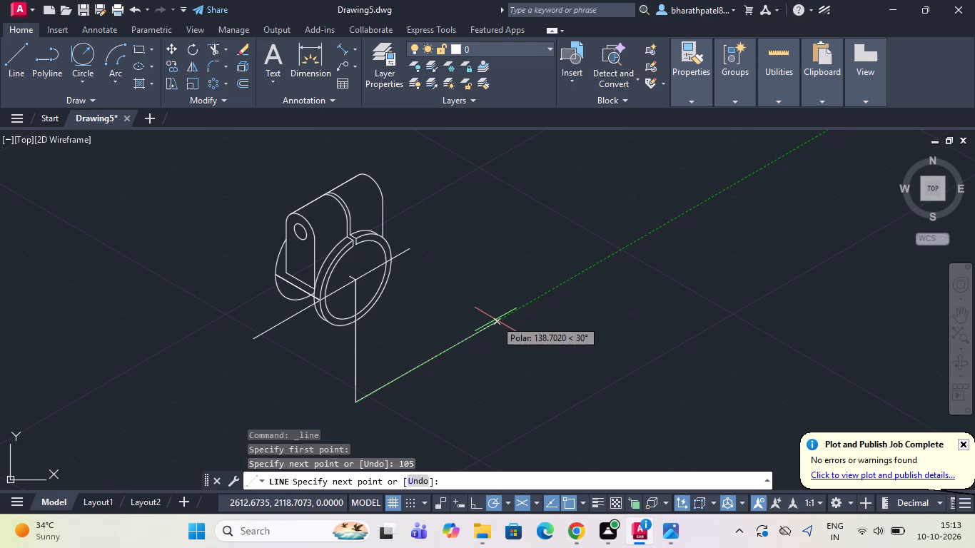
pyautogui.press('2')
pyautogui.press('Return')
pyautogui.write('60')
pyautogui.press('Return')
pyautogui.scroll(-2, 442, 304)
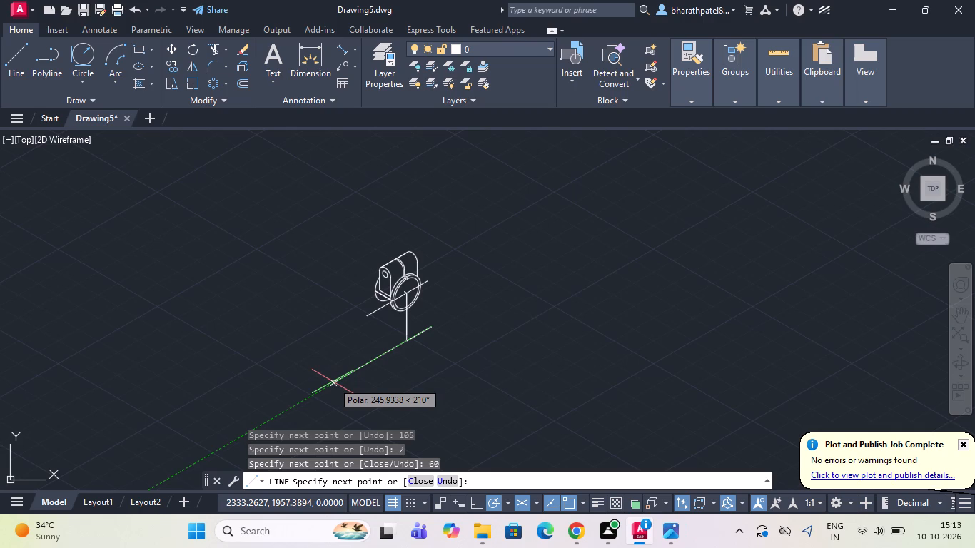
pyautogui.write('12')
pyautogui.press('0')
pyautogui.press('Return')
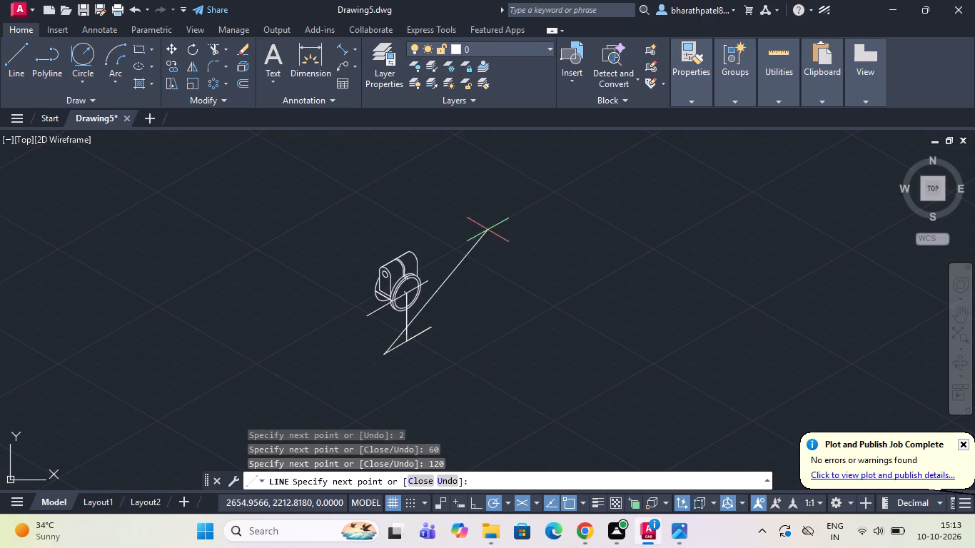
# Continue the base outline with a 42-long edge at 150° and a 30° line running well past the front edge's far end.
pyautogui.scroll(2, 418, 331)
pyautogui.scroll(-2, 418, 331)
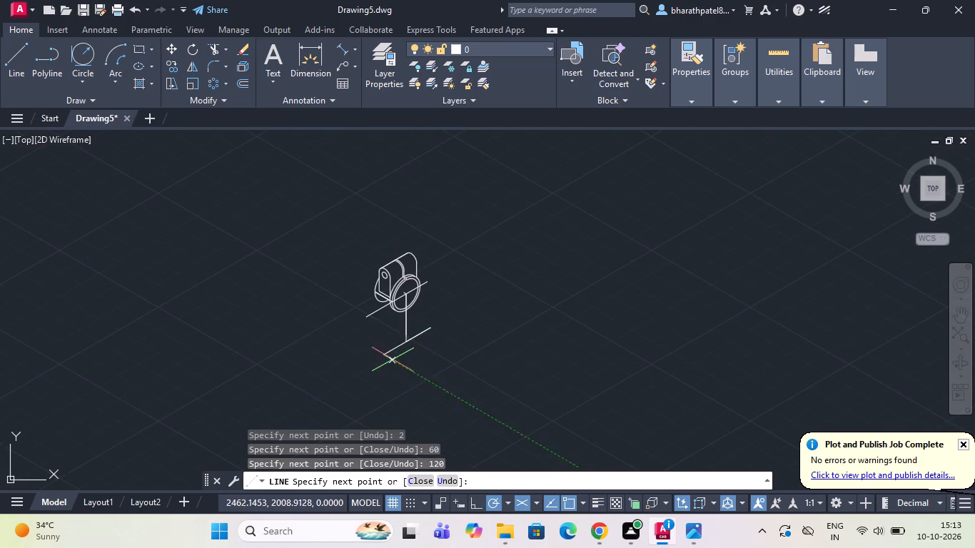
pyautogui.scroll(2, 387, 365)
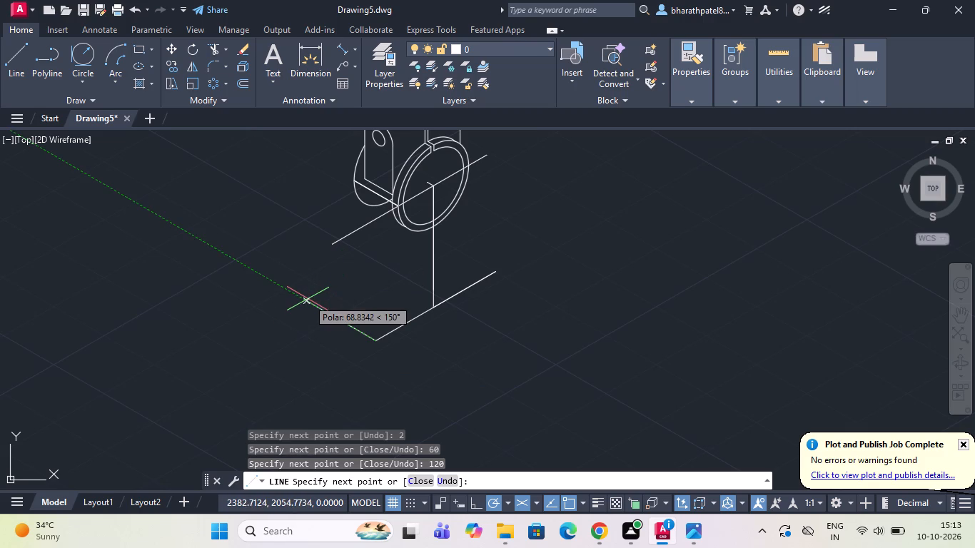
pyautogui.write('42')
pyautogui.press('Return')
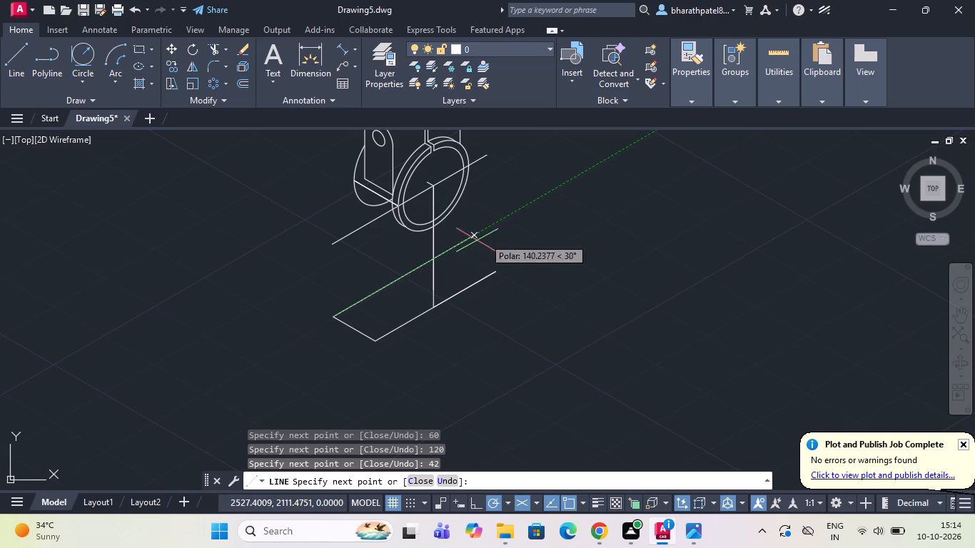
pyautogui.click(552, 187)
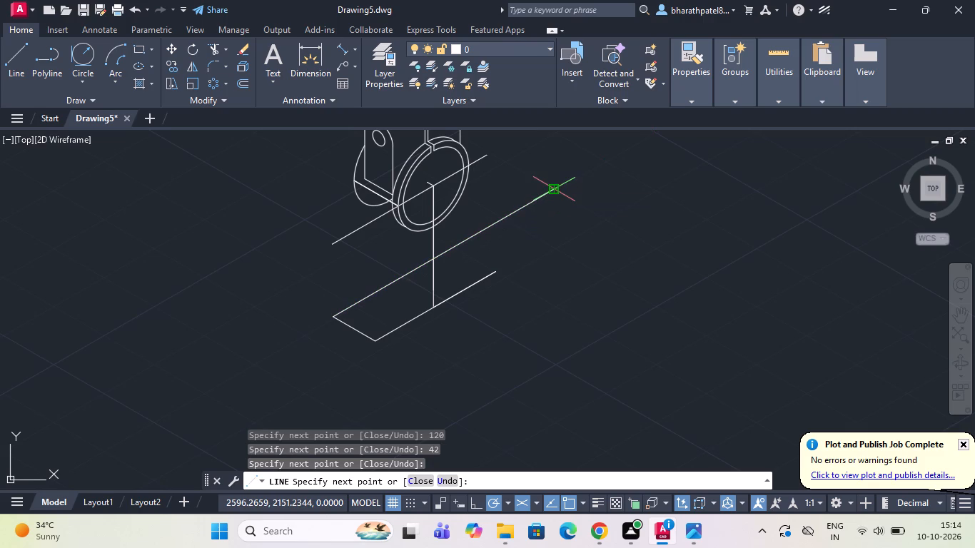
pyautogui.press('Escape')
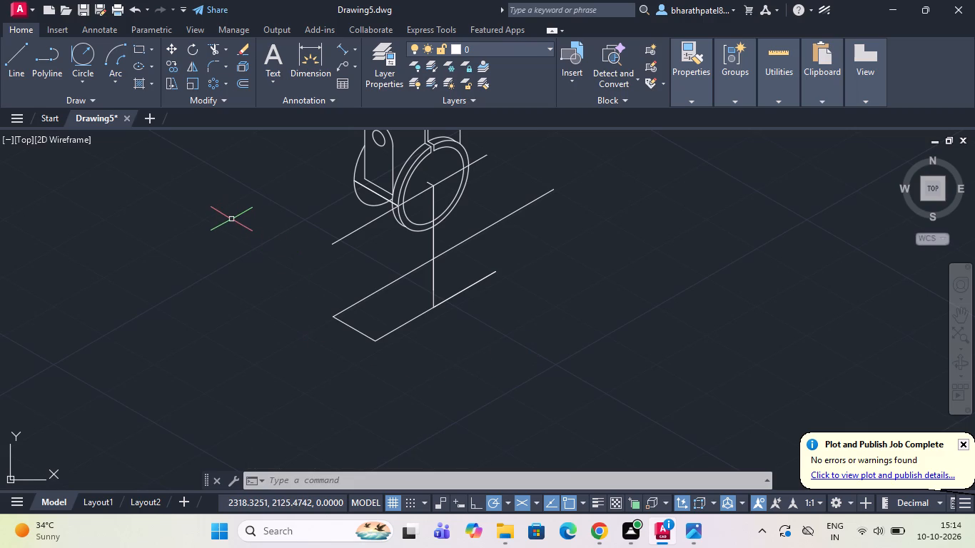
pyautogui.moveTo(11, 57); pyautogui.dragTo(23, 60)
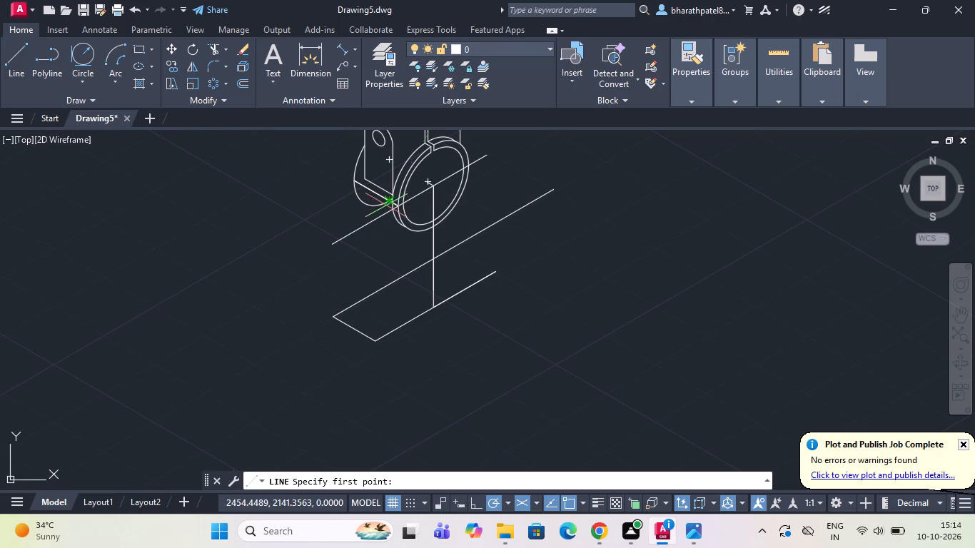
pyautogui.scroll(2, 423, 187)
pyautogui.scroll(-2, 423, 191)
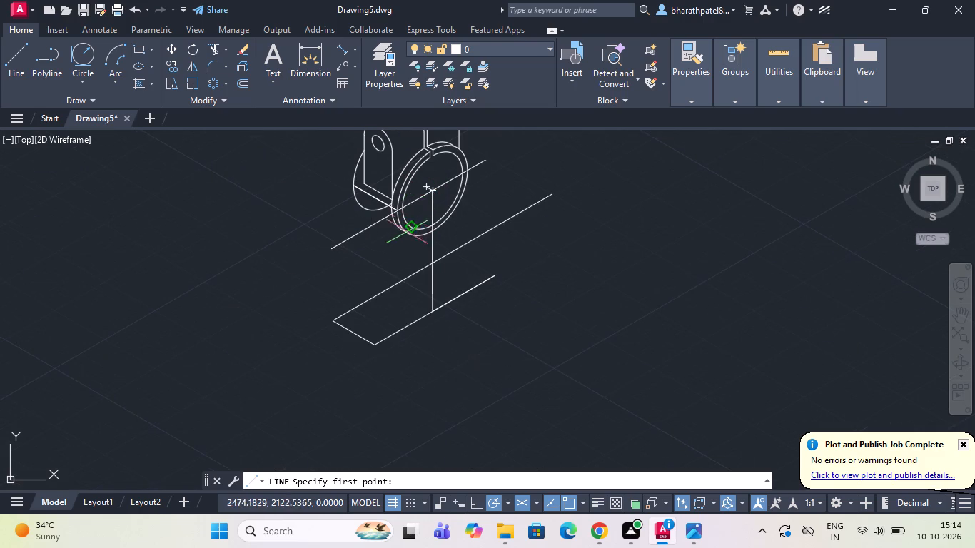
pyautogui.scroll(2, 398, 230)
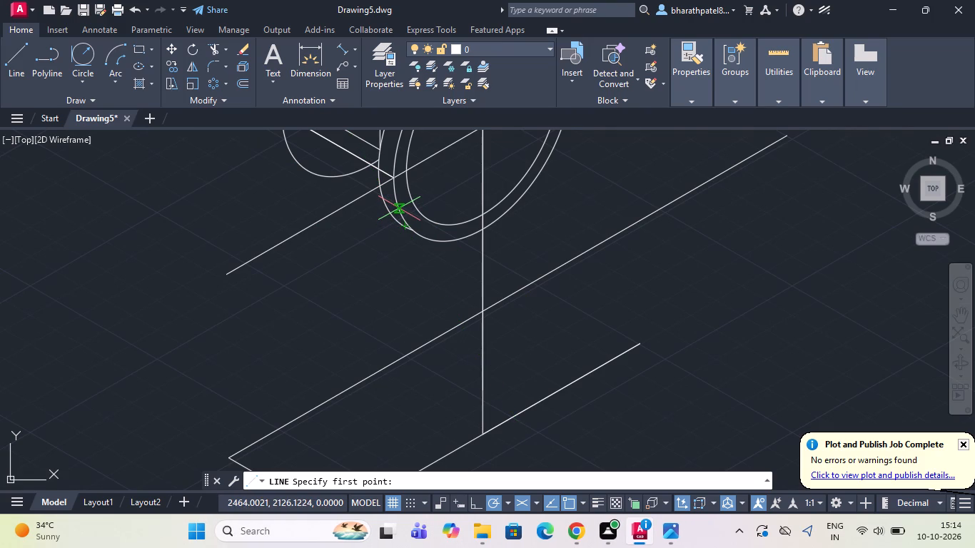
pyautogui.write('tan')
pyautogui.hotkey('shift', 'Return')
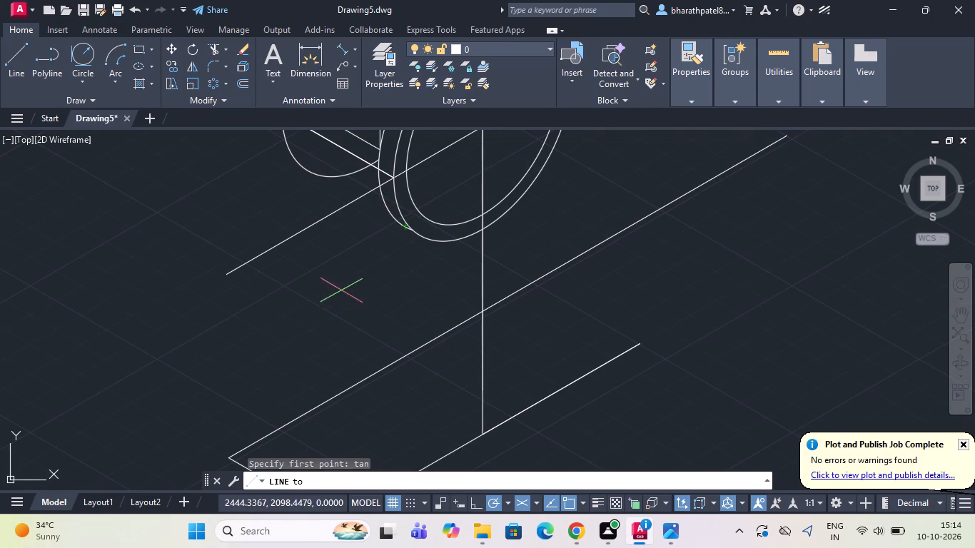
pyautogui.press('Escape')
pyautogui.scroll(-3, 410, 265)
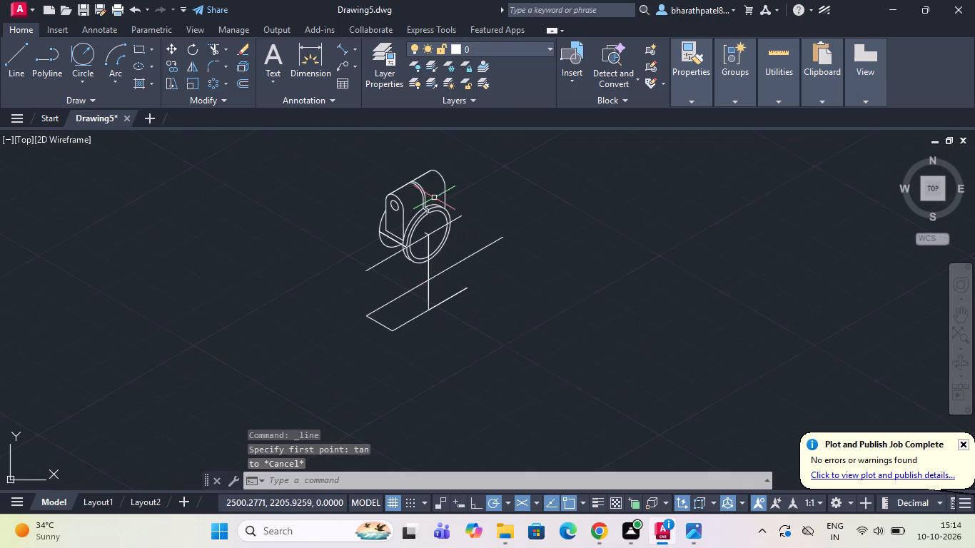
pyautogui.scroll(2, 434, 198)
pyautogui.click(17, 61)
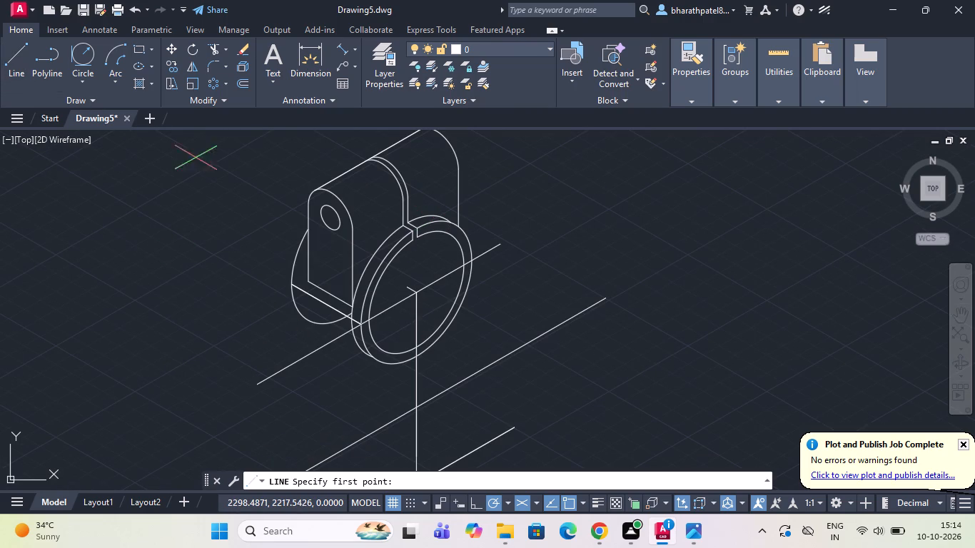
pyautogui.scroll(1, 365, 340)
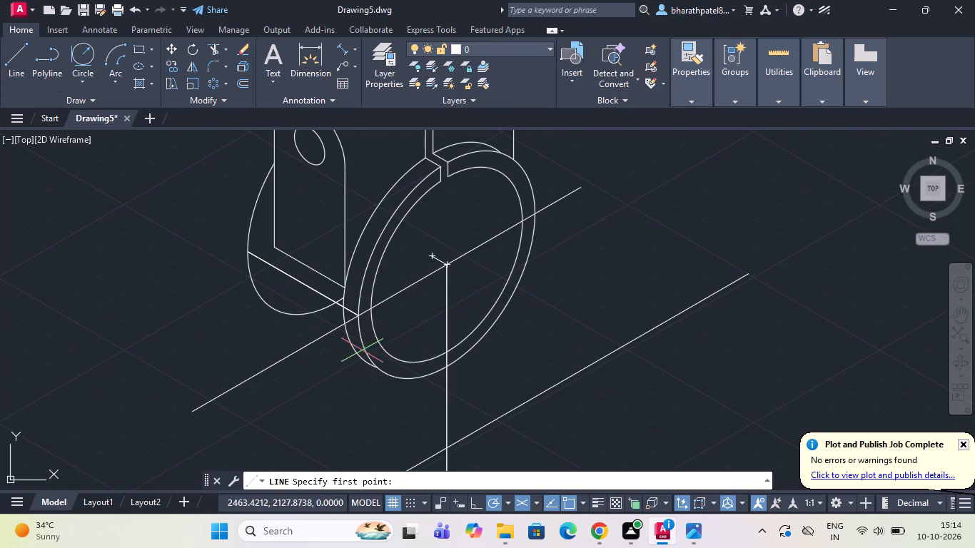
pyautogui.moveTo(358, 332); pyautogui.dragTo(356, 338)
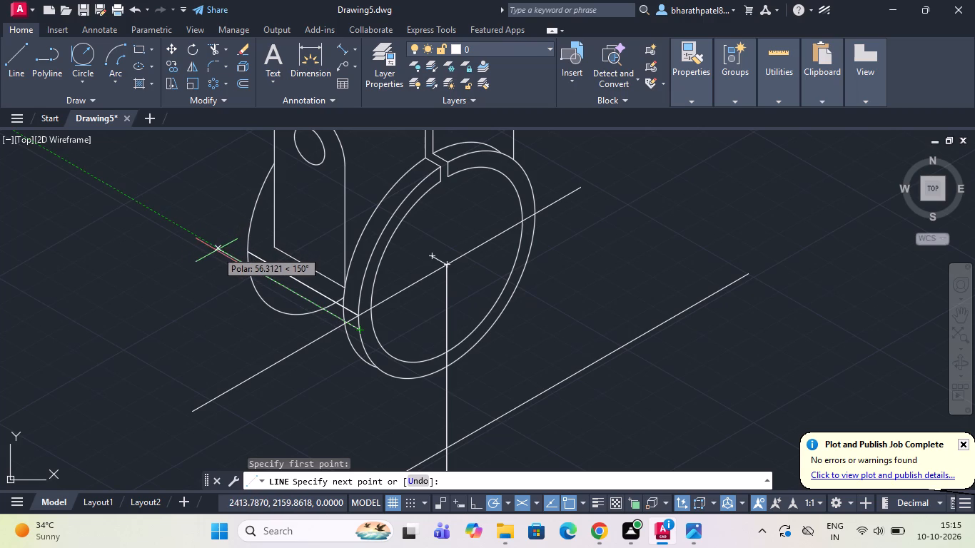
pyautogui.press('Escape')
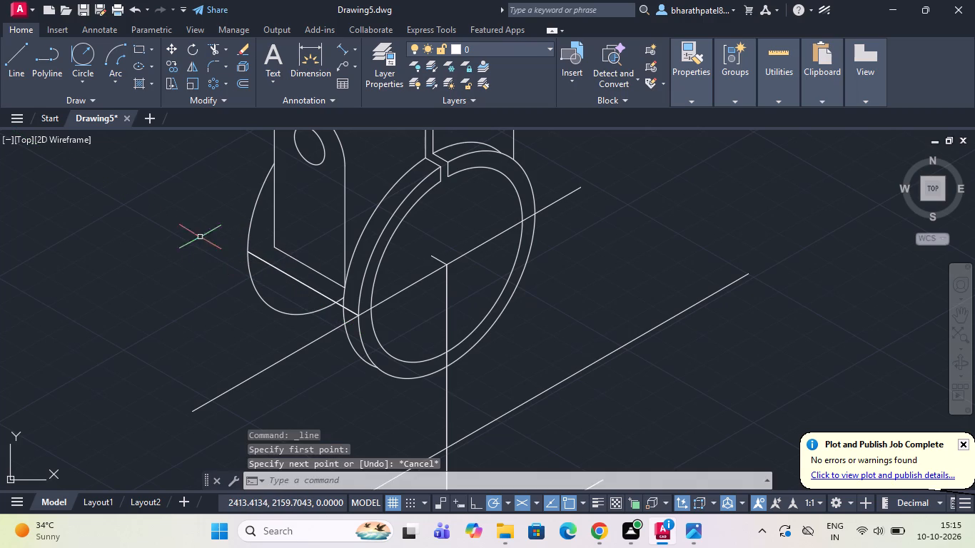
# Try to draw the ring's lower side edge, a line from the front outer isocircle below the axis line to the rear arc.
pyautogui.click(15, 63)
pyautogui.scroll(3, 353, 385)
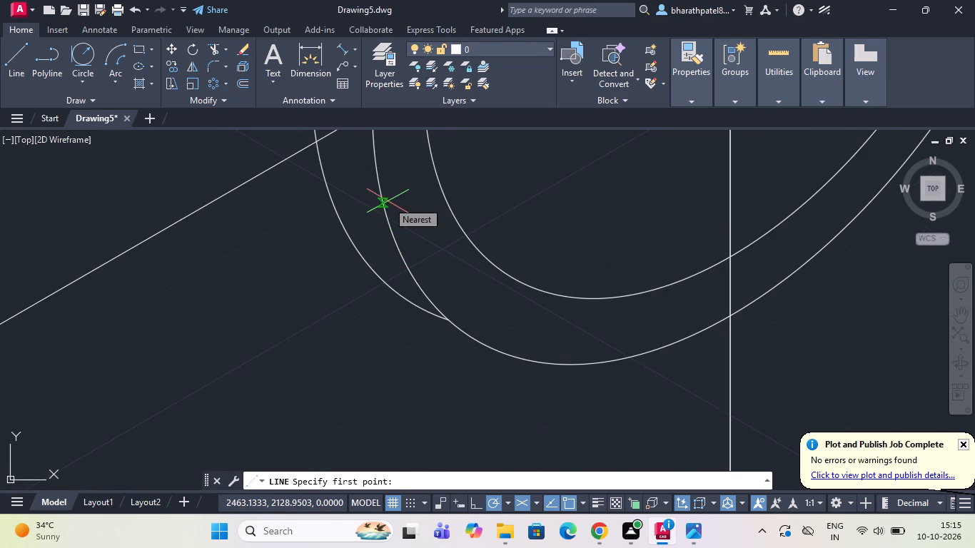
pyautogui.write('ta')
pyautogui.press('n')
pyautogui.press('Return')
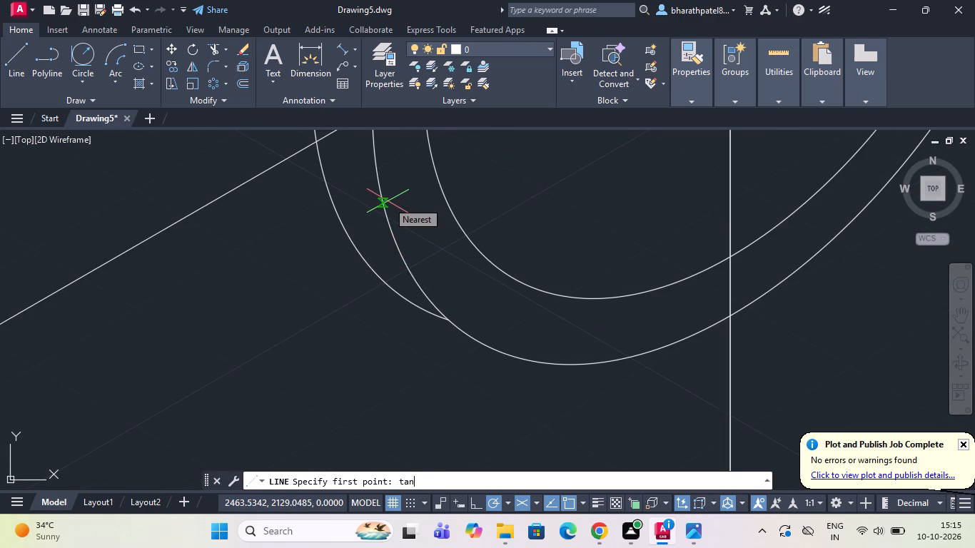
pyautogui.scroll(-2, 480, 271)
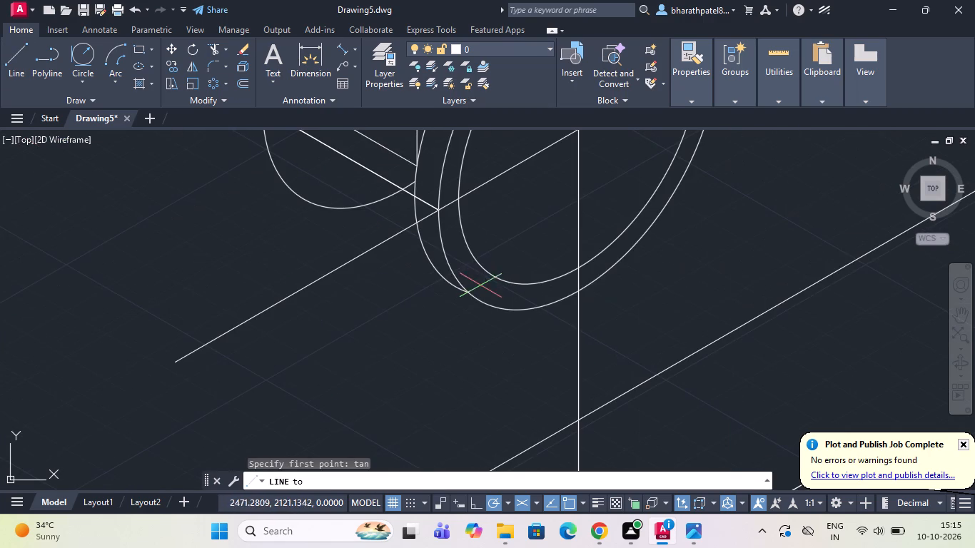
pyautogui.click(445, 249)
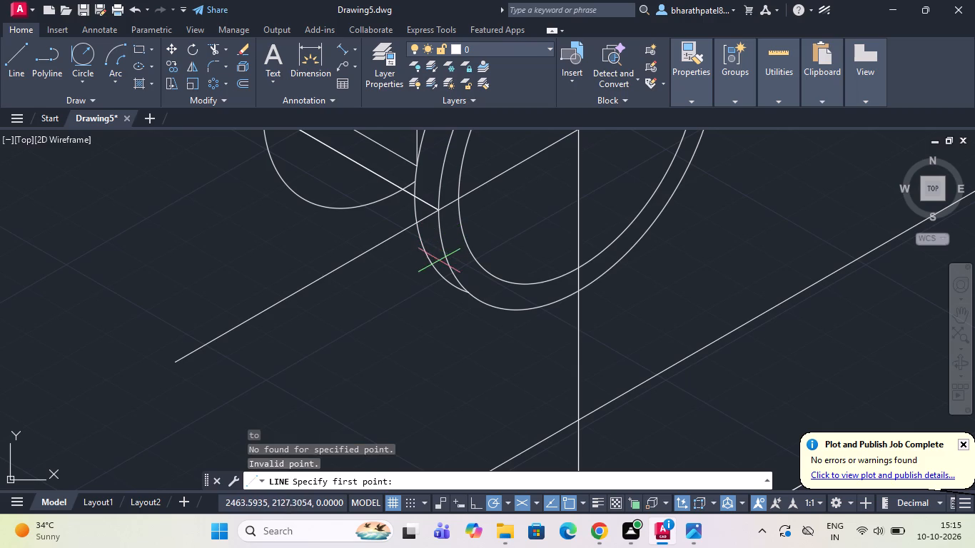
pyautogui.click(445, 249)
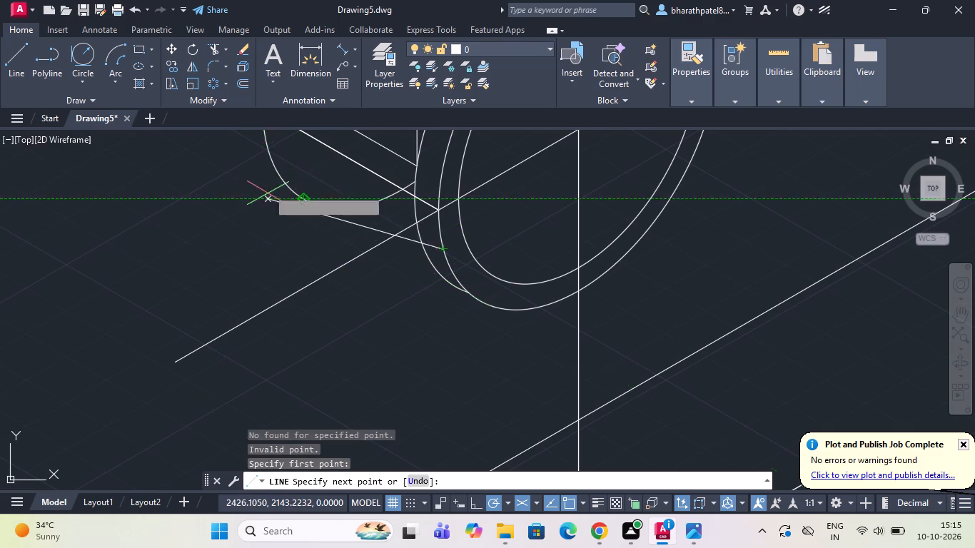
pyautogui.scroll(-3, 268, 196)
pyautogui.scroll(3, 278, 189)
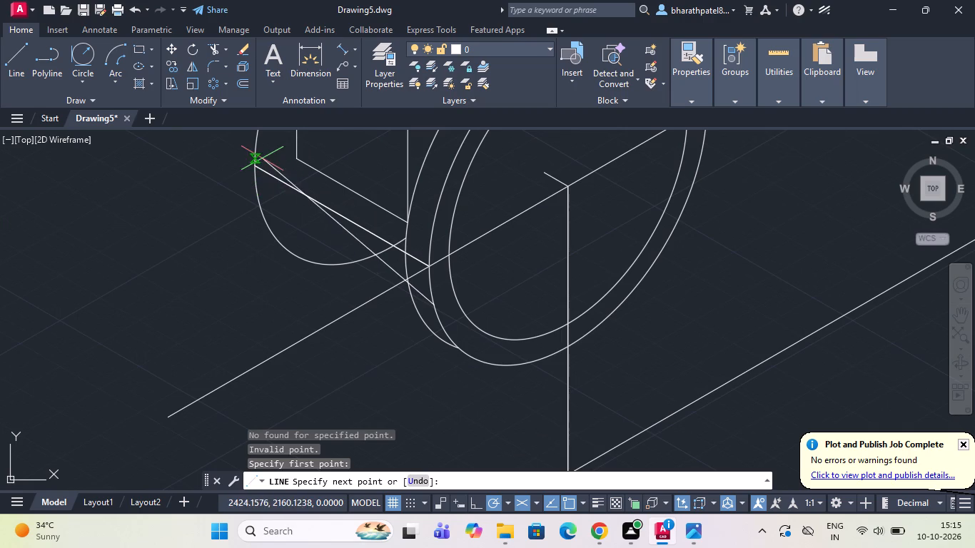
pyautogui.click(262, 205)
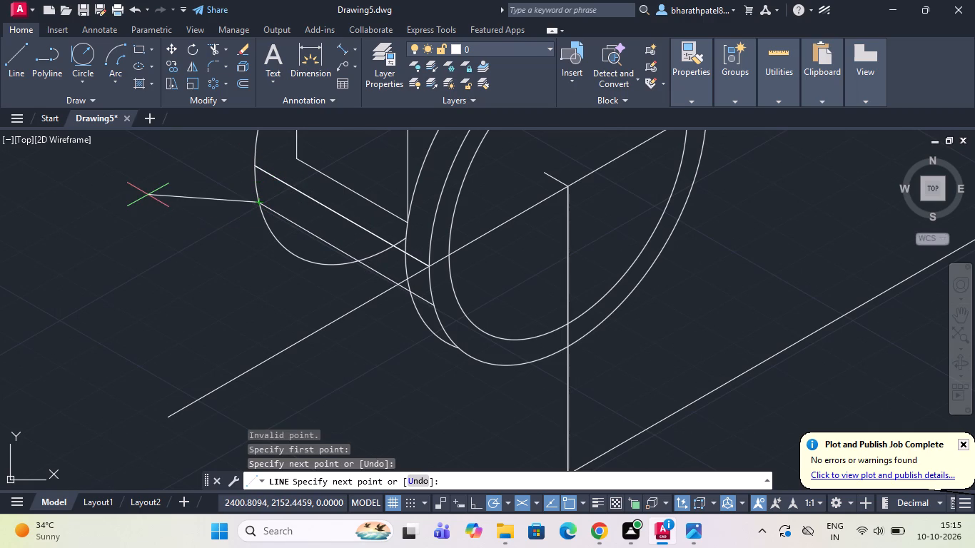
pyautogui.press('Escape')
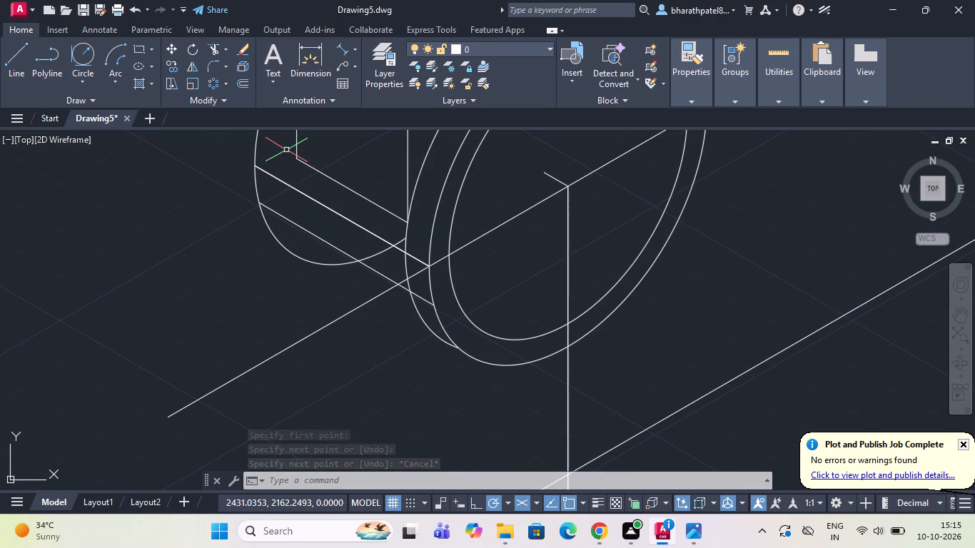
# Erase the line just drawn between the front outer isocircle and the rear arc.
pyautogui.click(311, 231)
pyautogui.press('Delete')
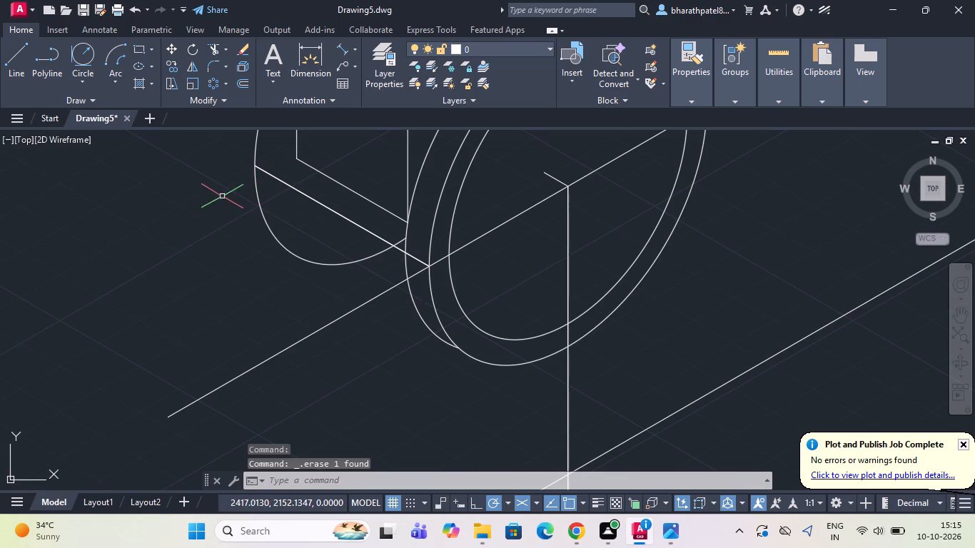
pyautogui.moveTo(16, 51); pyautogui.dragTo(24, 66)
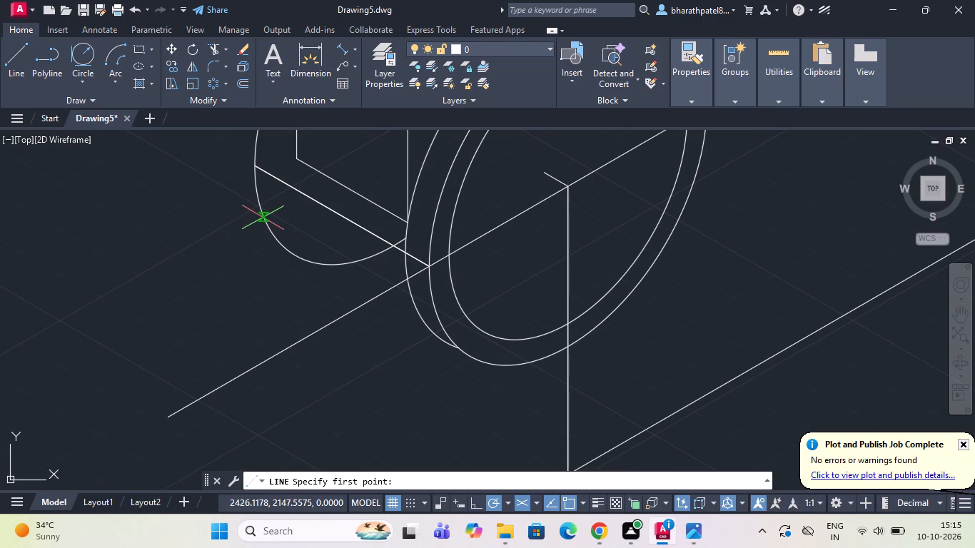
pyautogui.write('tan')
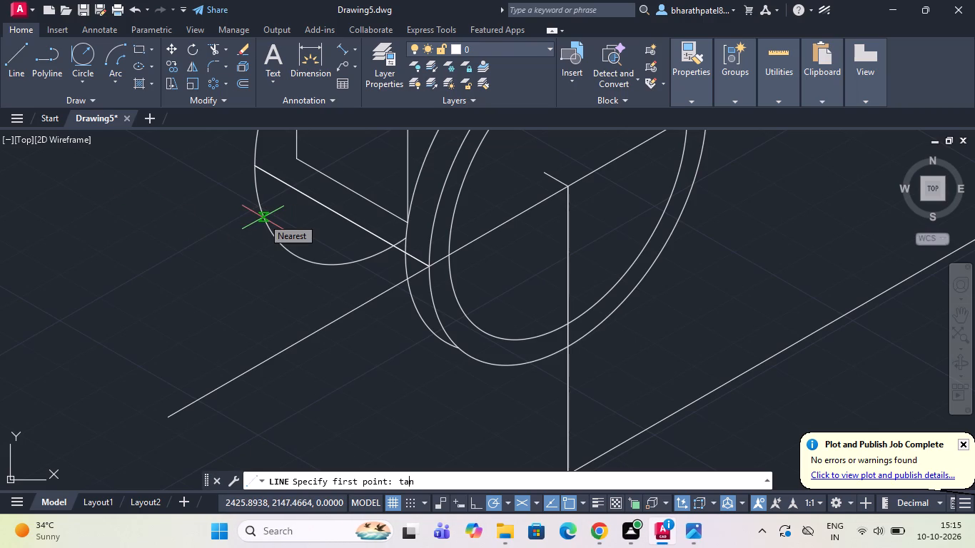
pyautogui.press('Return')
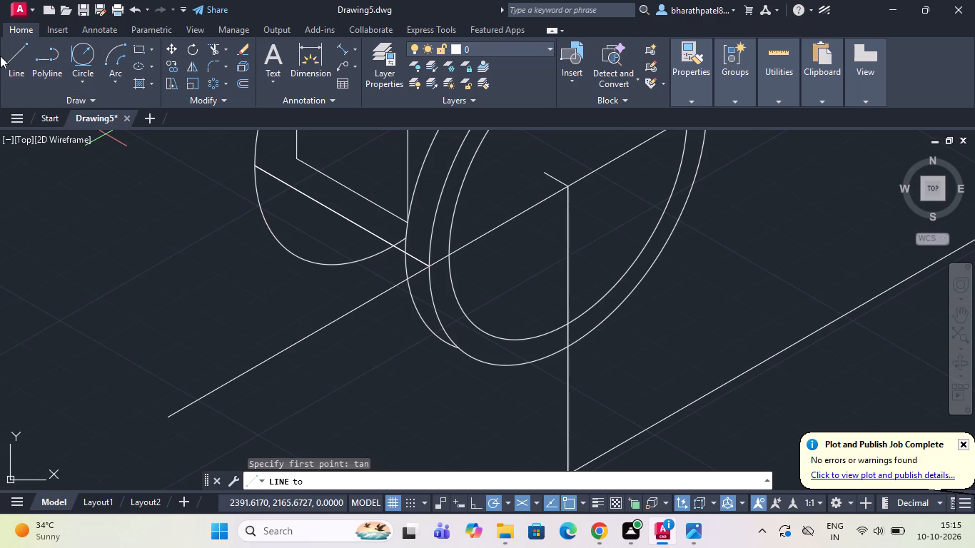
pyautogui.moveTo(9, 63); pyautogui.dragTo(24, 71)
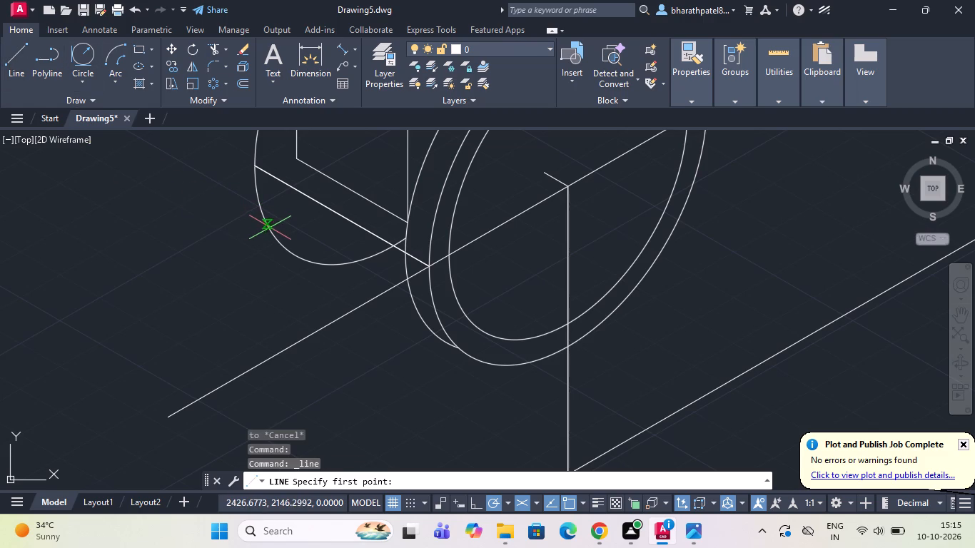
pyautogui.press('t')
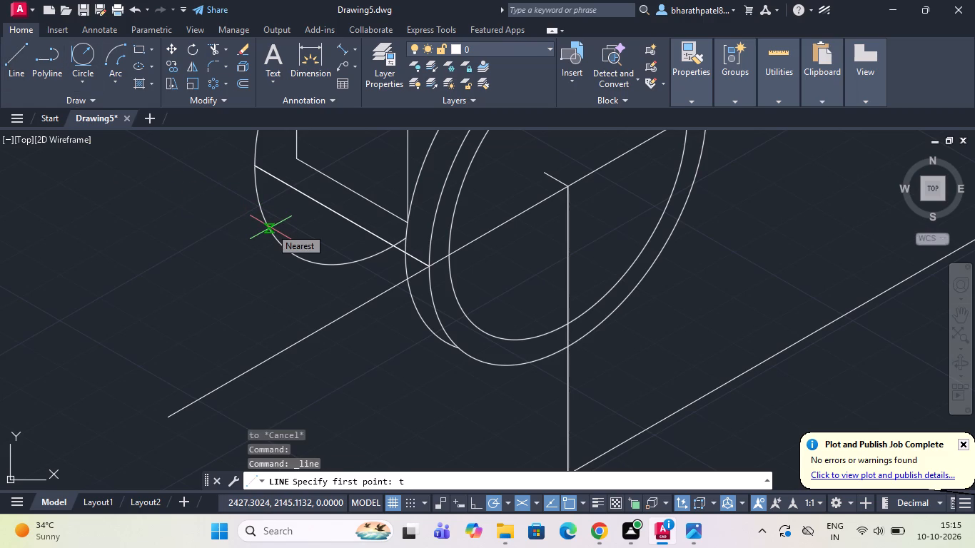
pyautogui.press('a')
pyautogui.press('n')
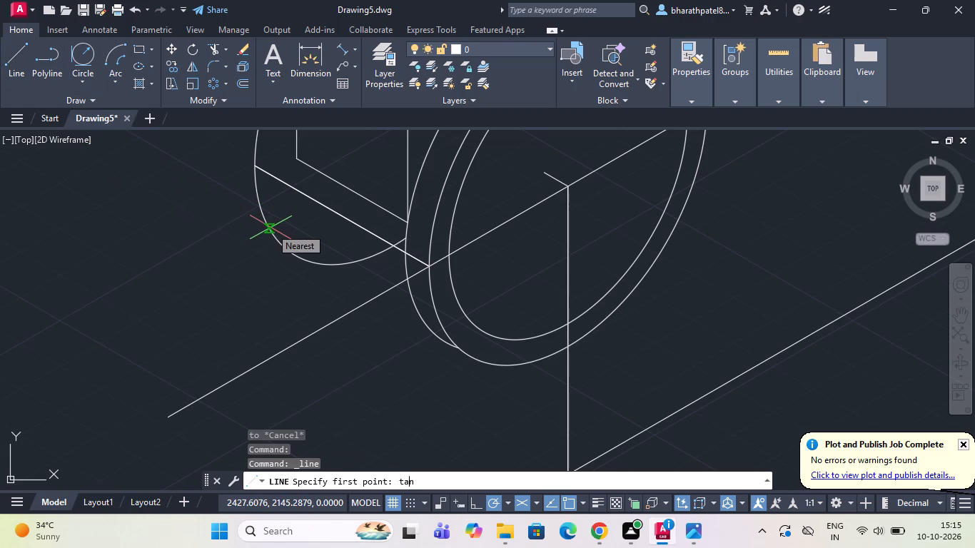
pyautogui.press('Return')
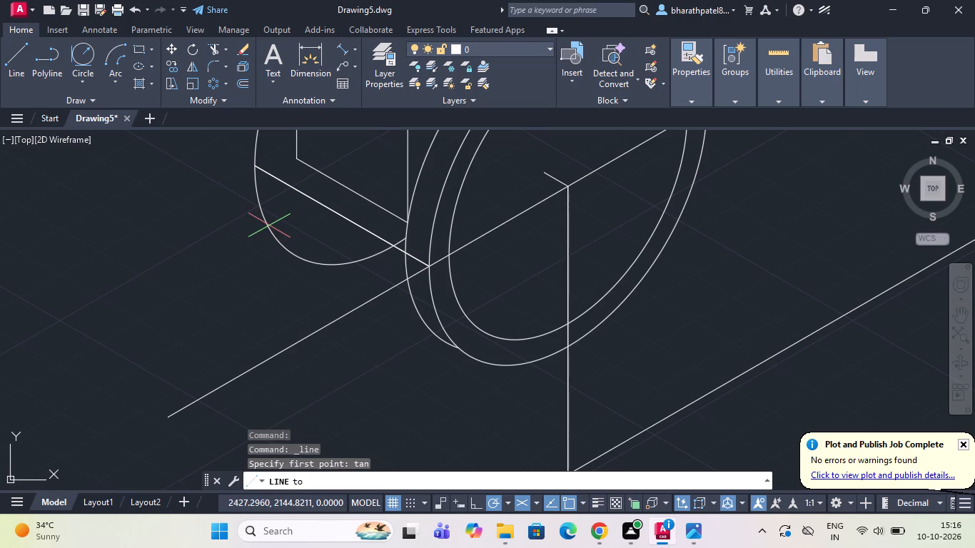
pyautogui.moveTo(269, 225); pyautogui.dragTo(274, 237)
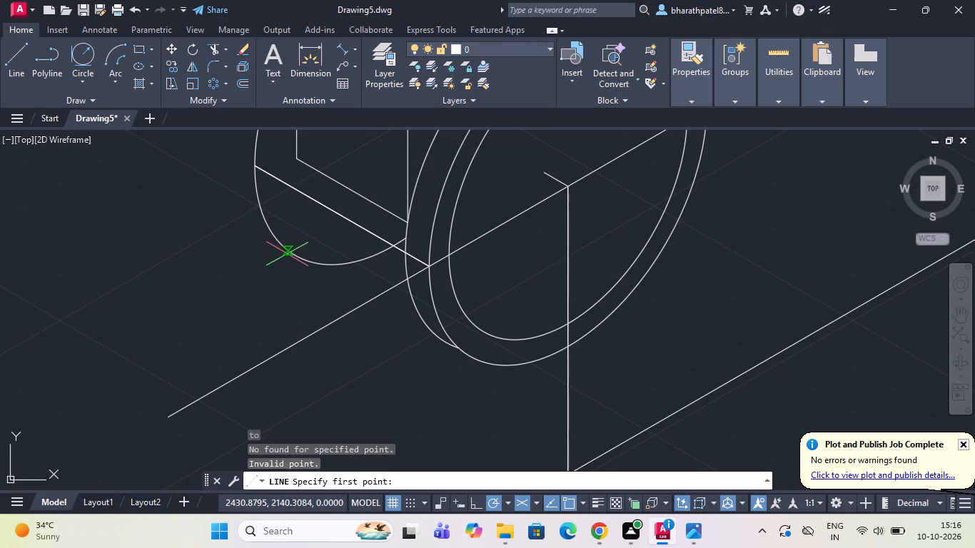
# Draw a line from the lower part of the rear arc, ending tangent to the ring's front outer isocircle near its bottom.
pyautogui.click(11, 66)
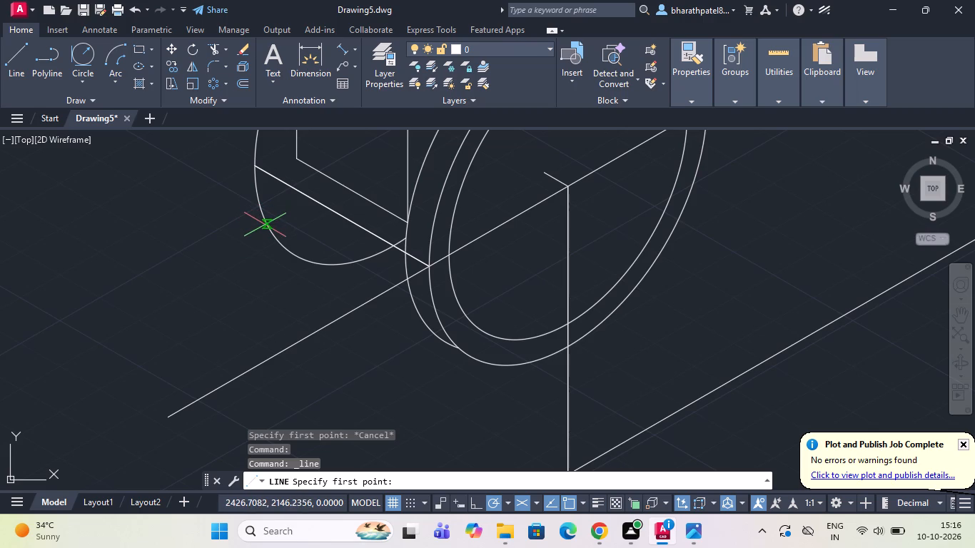
pyautogui.moveTo(275, 238); pyautogui.dragTo(283, 248)
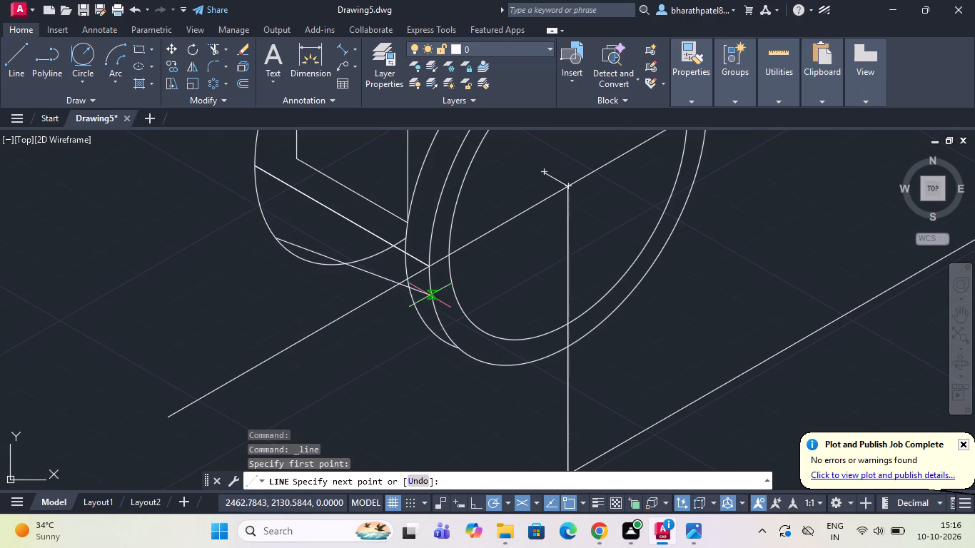
pyautogui.press('t')
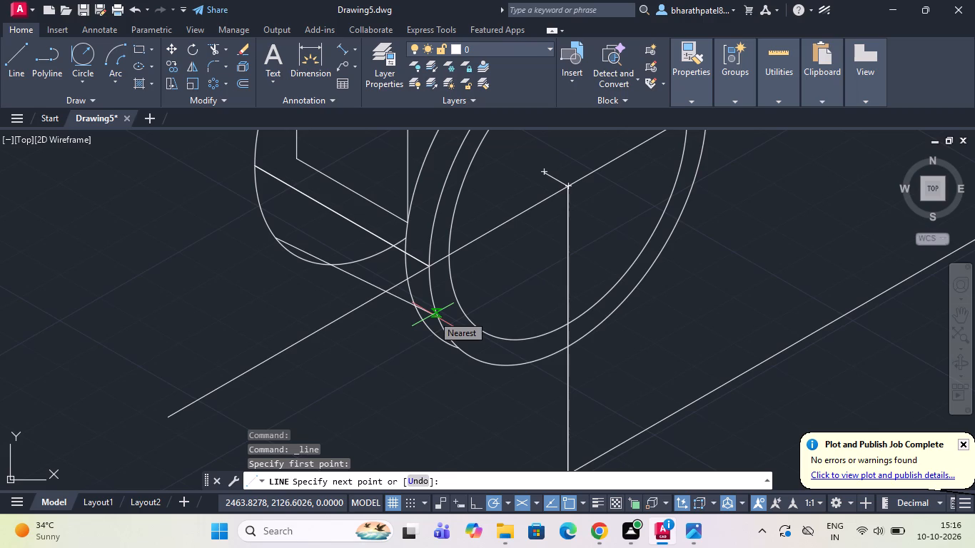
pyautogui.write('an')
pyautogui.press('Return')
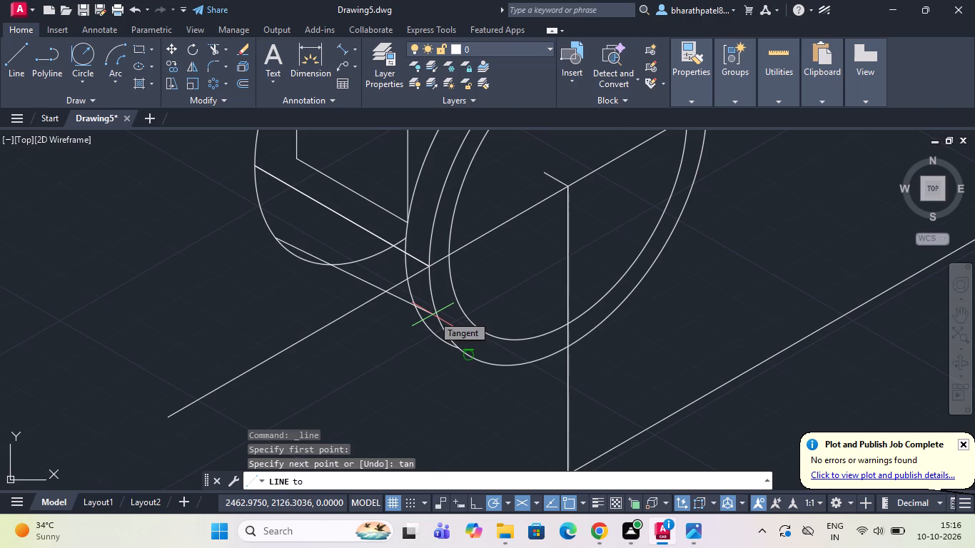
pyautogui.click(469, 360)
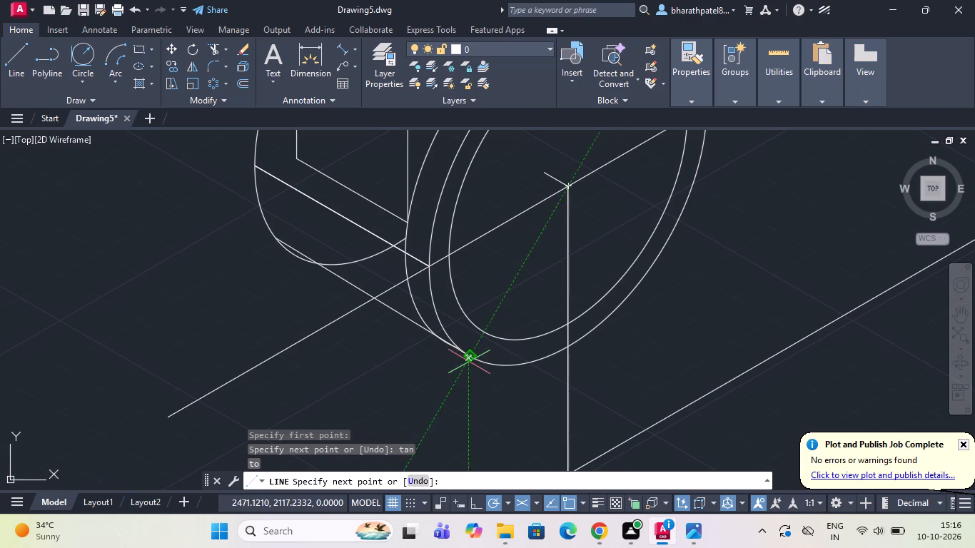
pyautogui.press('Escape')
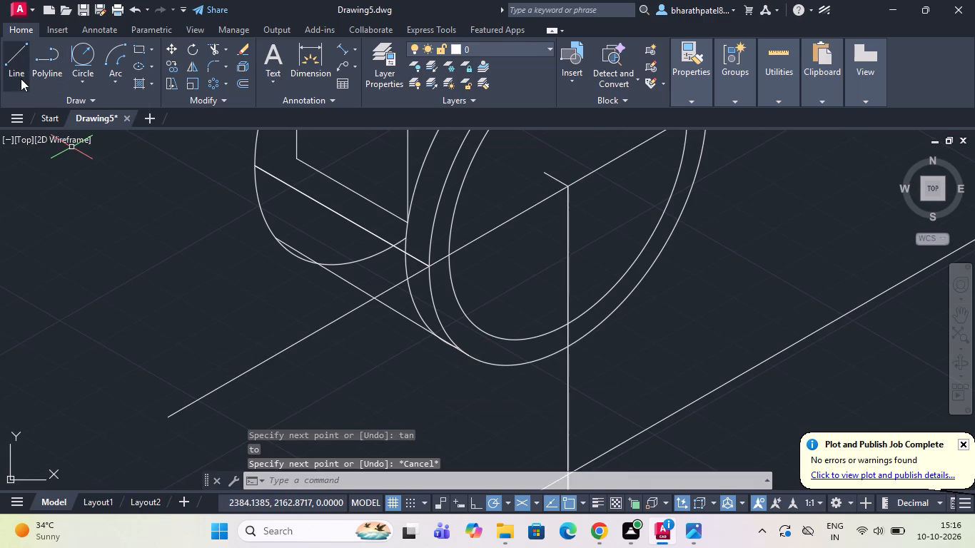
# Draw a line from the ring's lower front junction, where the offset arc meets the outer isocircle, ending tangent to the rear arc.
pyautogui.click(208, 53)
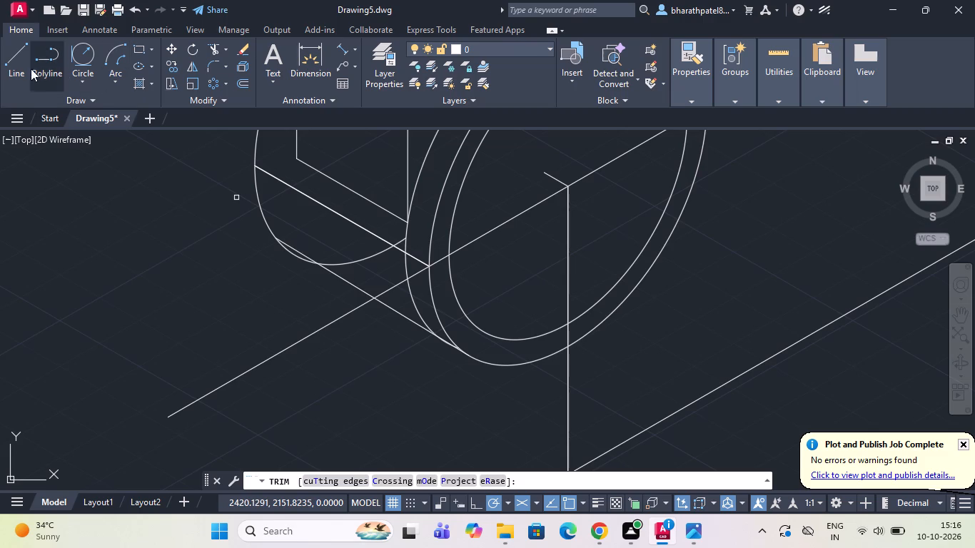
pyautogui.moveTo(11, 58); pyautogui.dragTo(39, 66)
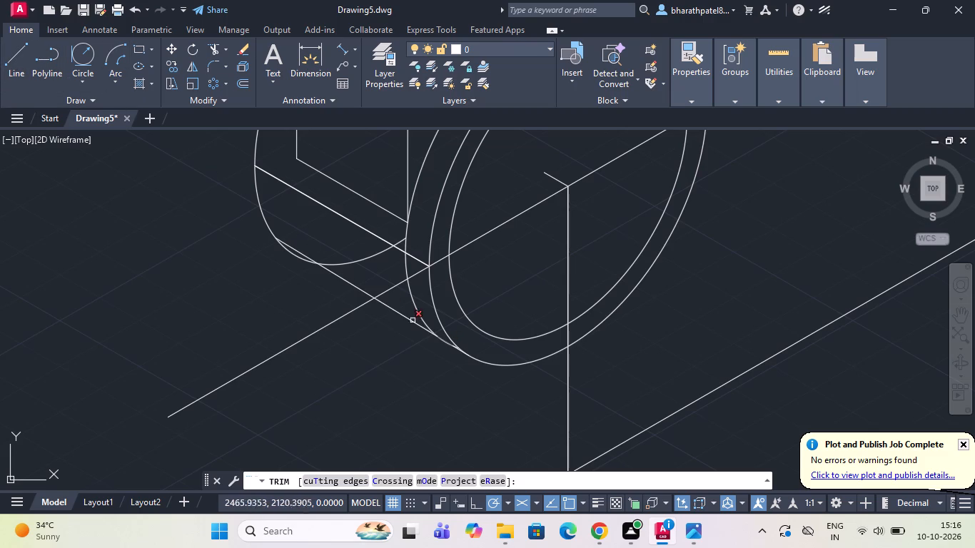
pyautogui.click(17, 49)
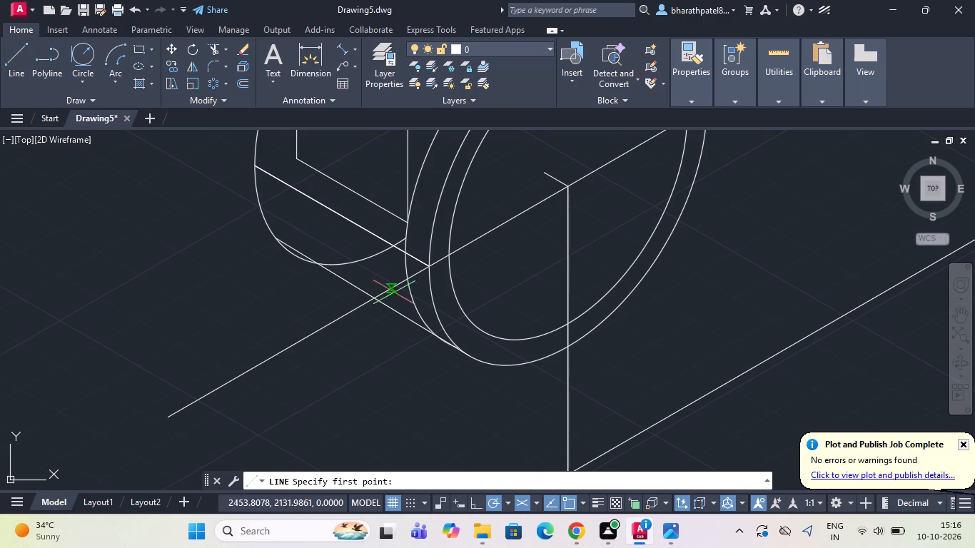
pyautogui.scroll(3, 460, 347)
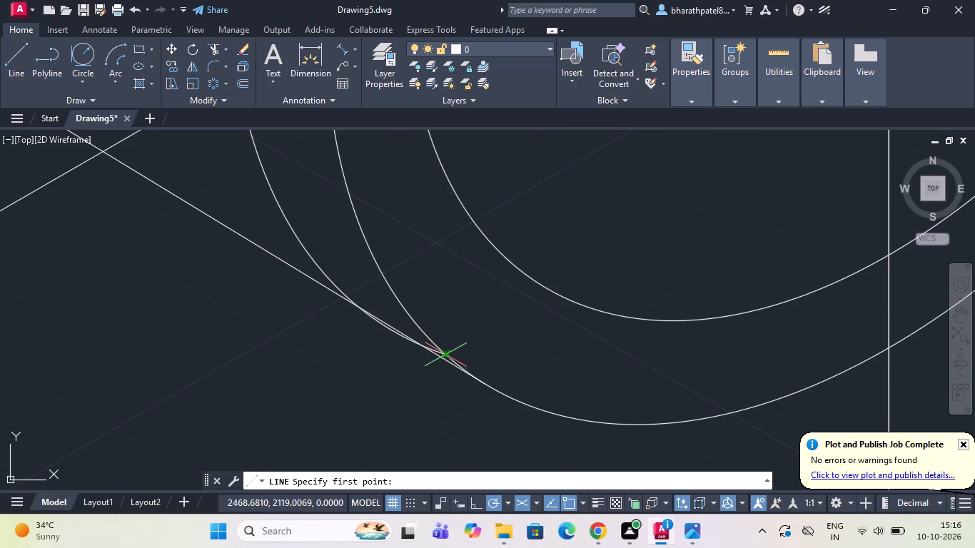
pyautogui.click(445, 353)
pyautogui.scroll(-5, 450, 352)
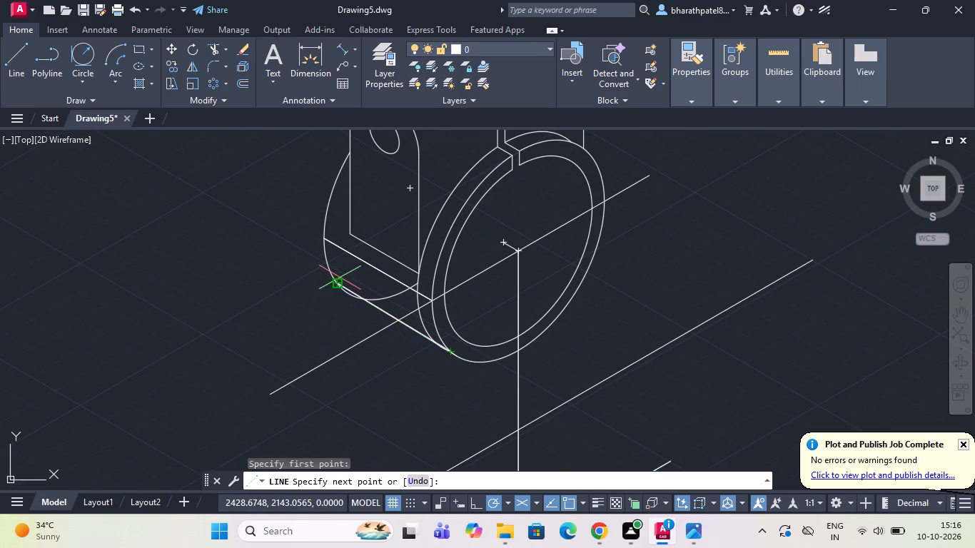
pyautogui.scroll(3, 337, 275)
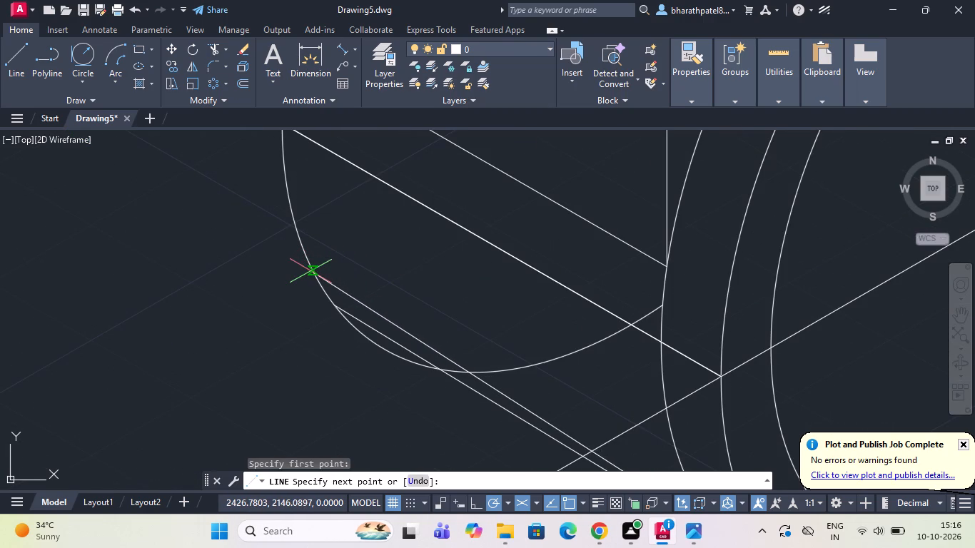
pyautogui.press('t')
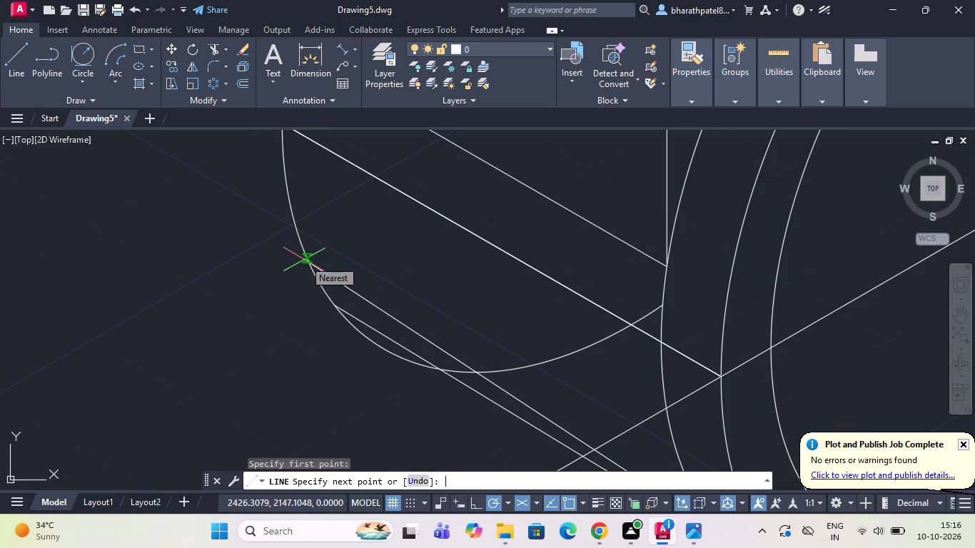
pyautogui.press('a')
pyautogui.press('n')
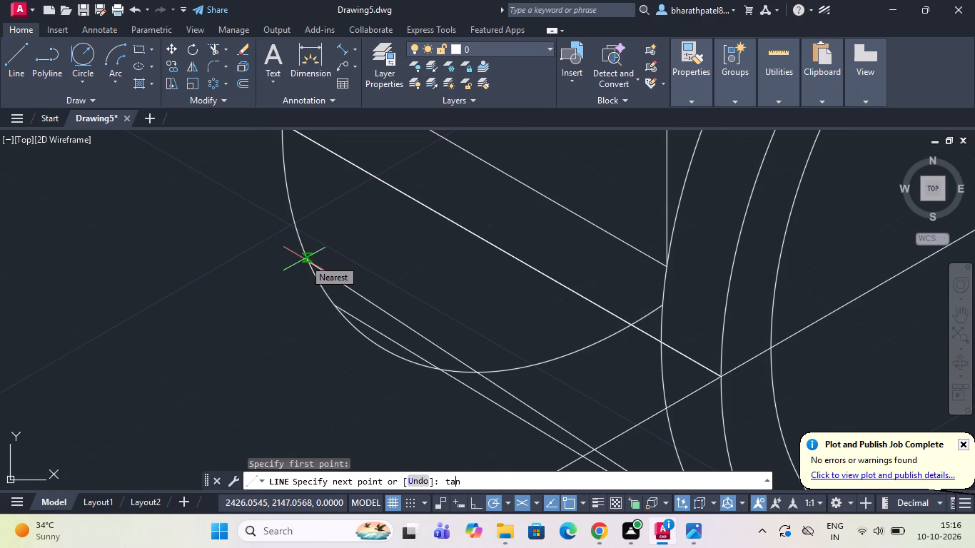
pyautogui.press('Return')
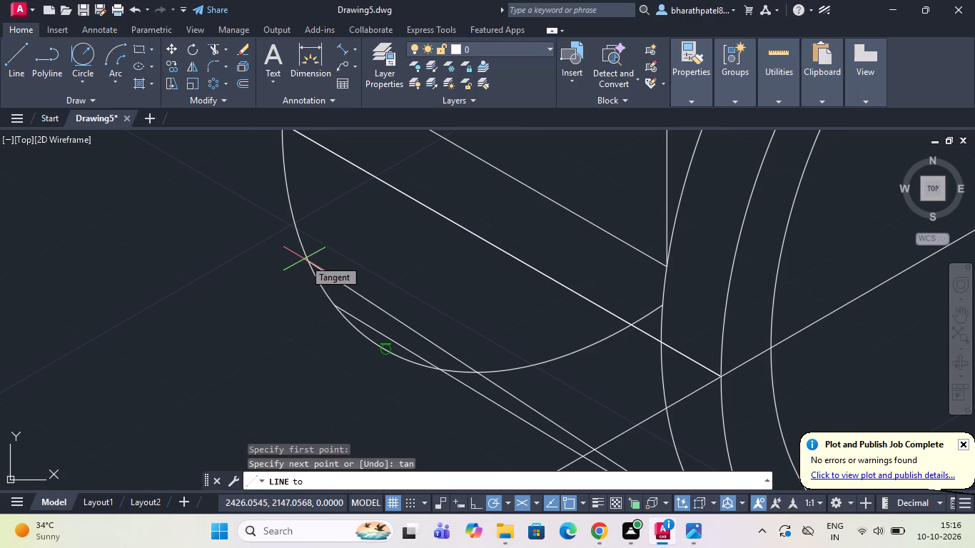
pyautogui.click(383, 349)
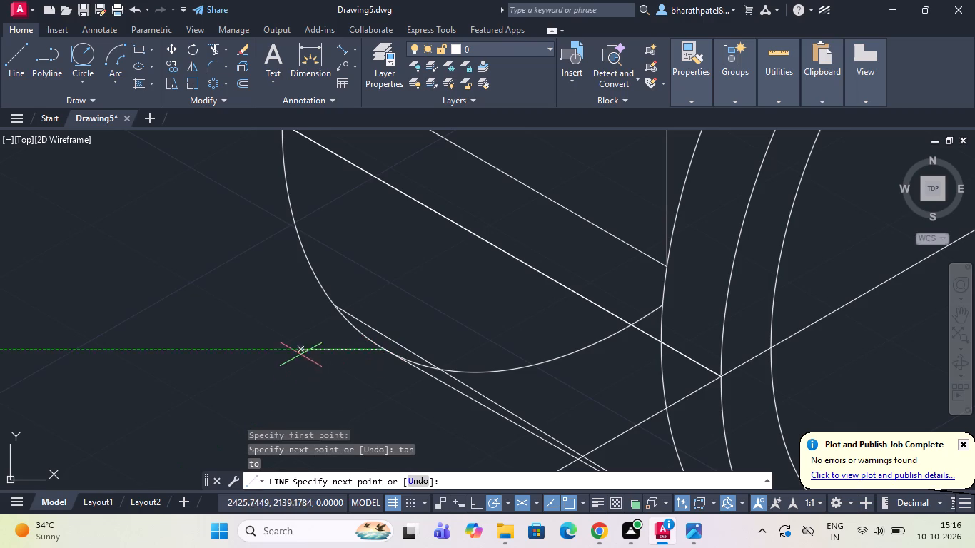
pyautogui.press('Escape')
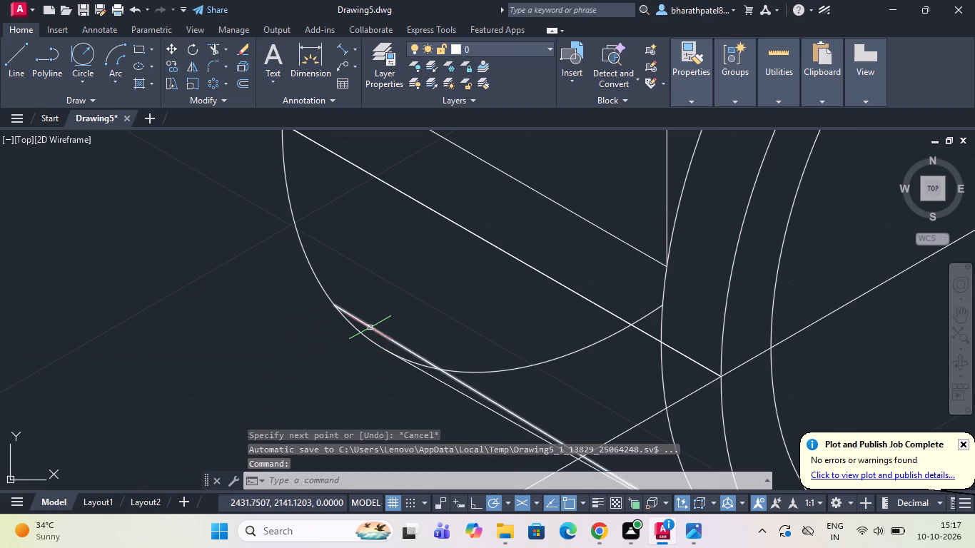
# Erase the earlier, non-parallel lower side edge that starts higher up on the rear arc.
pyautogui.click(371, 328)
pyautogui.press('Delete')
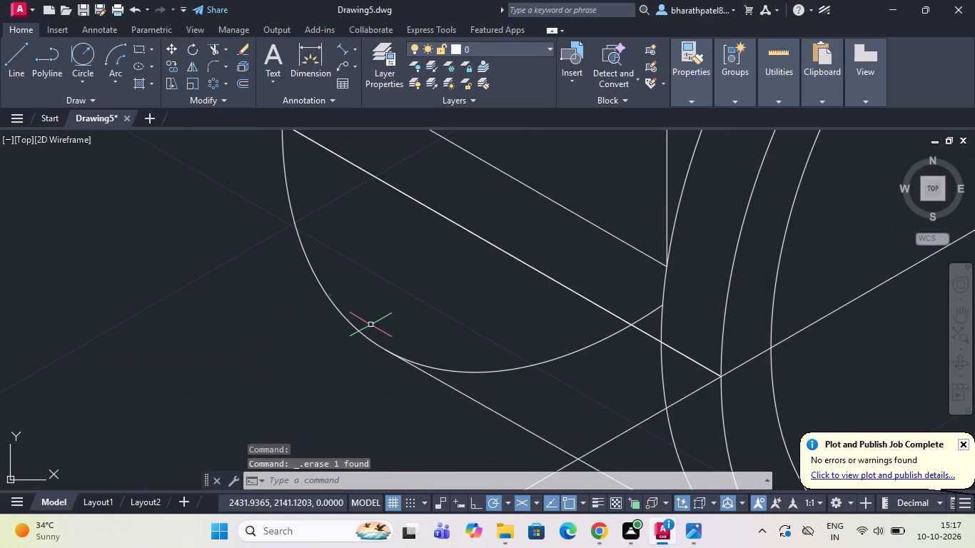
# Trim the ring's offset front arc where it runs past the new lower tangent edge.
pyautogui.scroll(-3, 346, 304)
pyautogui.scroll(-1, 492, 409)
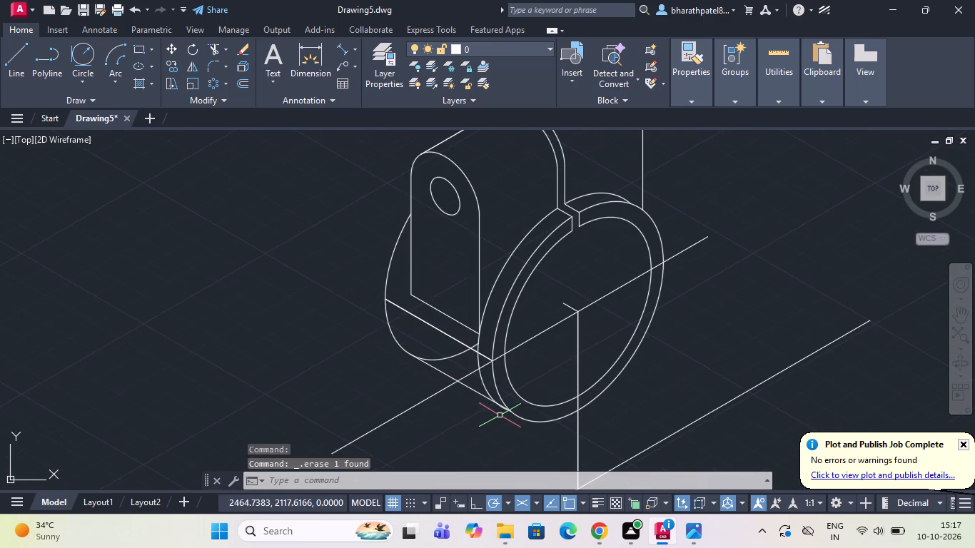
pyautogui.scroll(4, 506, 422)
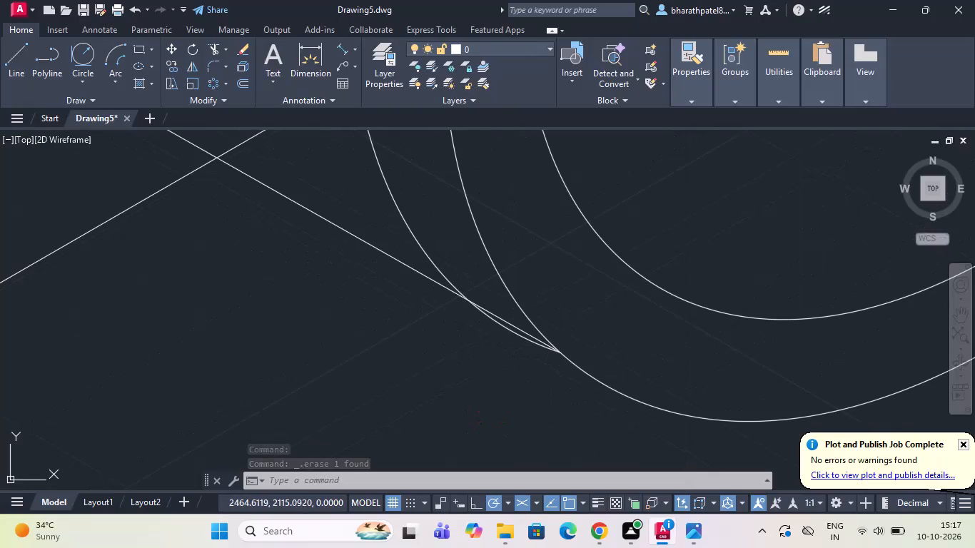
pyautogui.click(215, 50)
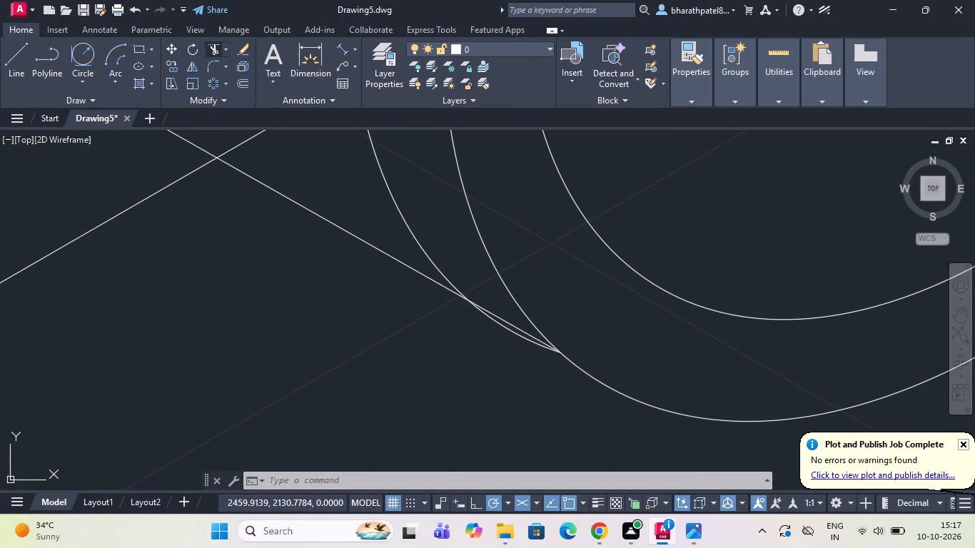
pyautogui.click(506, 329)
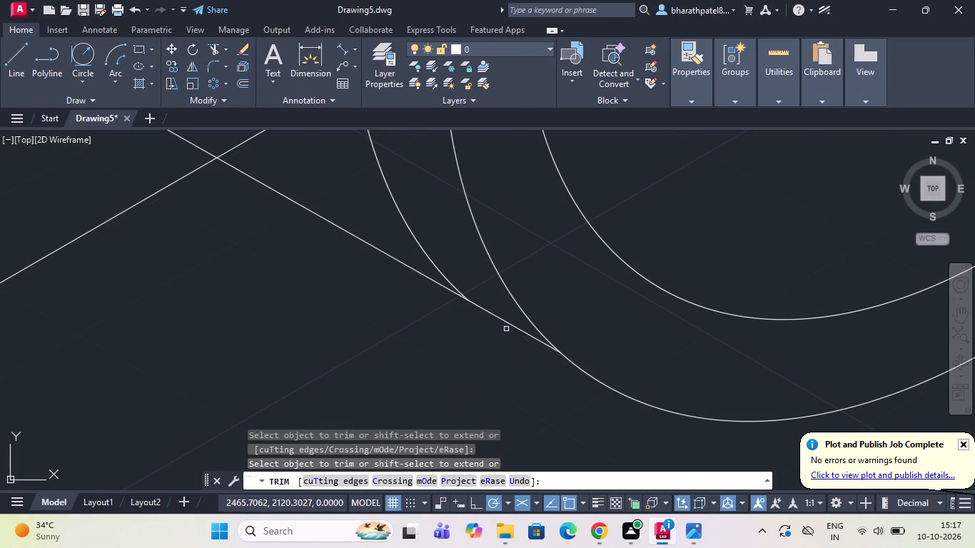
# From the foot of the vertical centre line, draw a 3-long line at 30° along the base's front edge, continuing vertically upward about 19.
pyautogui.scroll(-6, 495, 333)
pyautogui.scroll(1, 492, 293)
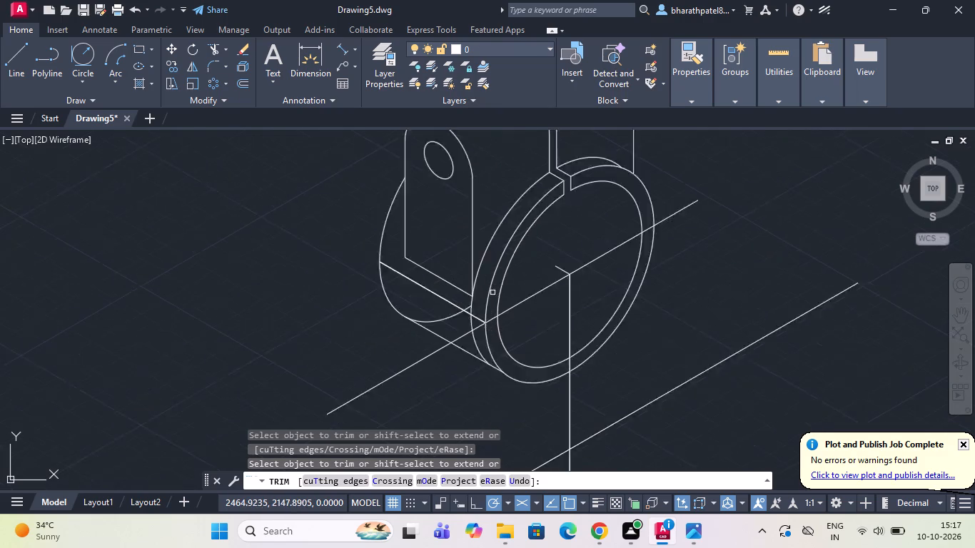
pyautogui.scroll(1, 492, 293)
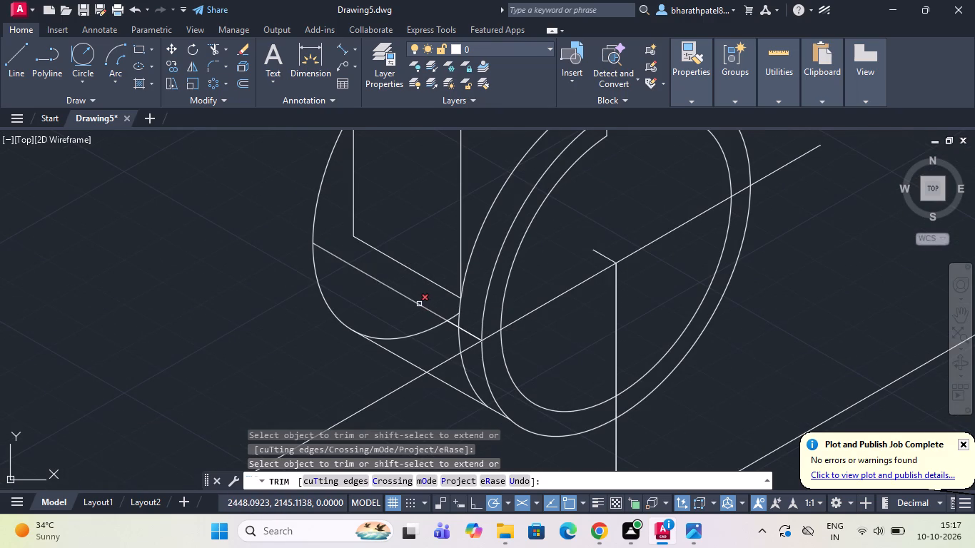
pyautogui.scroll(-1, 416, 305)
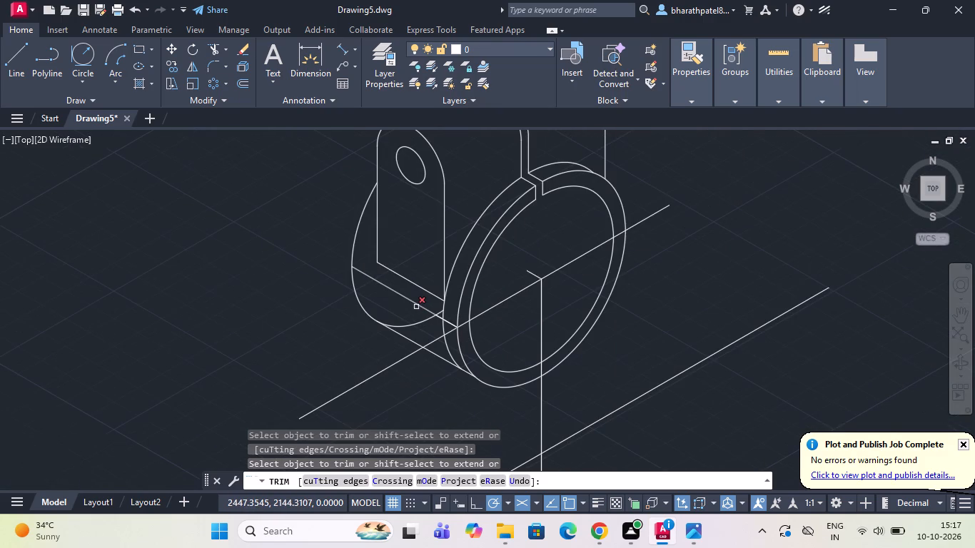
pyautogui.scroll(-1, 407, 280)
pyautogui.scroll(2, 495, 375)
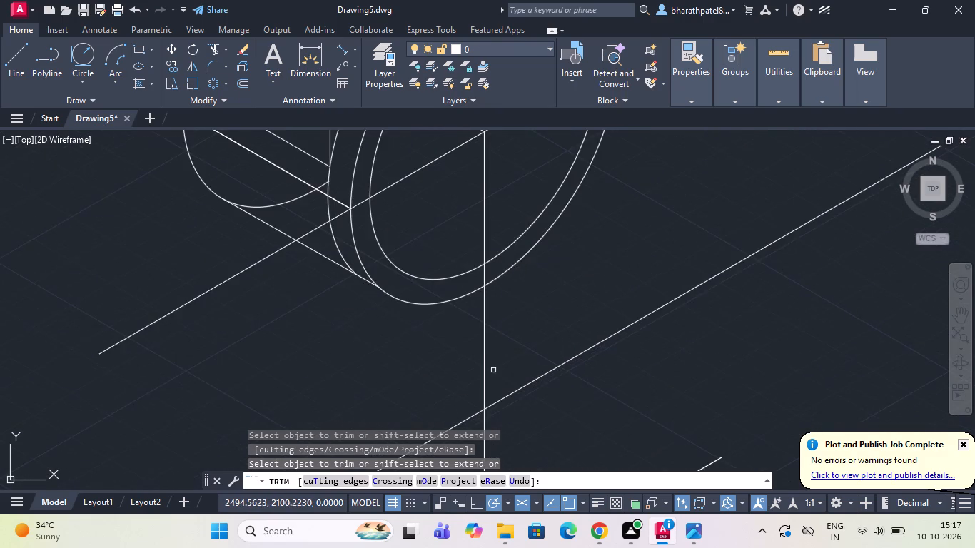
pyautogui.scroll(-2, 493, 370)
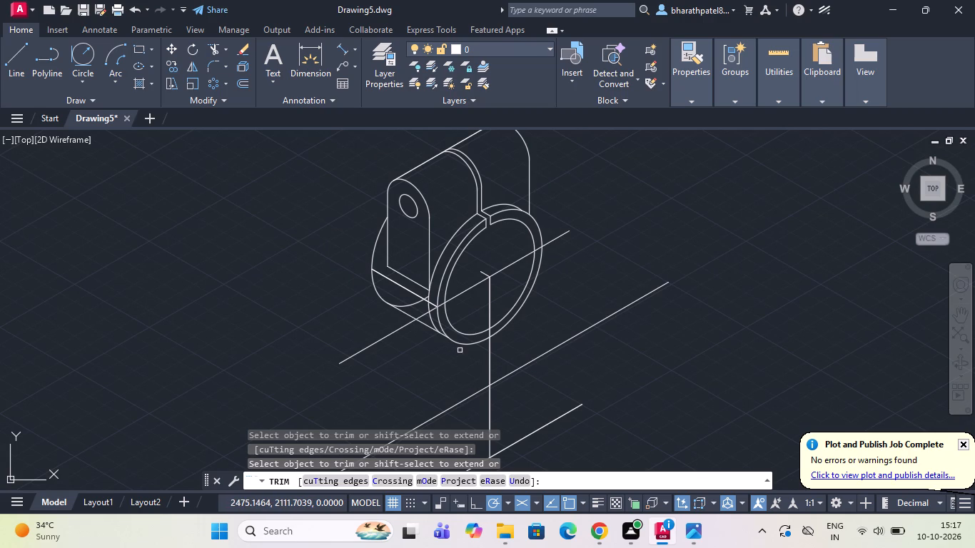
pyautogui.scroll(-1, 460, 350)
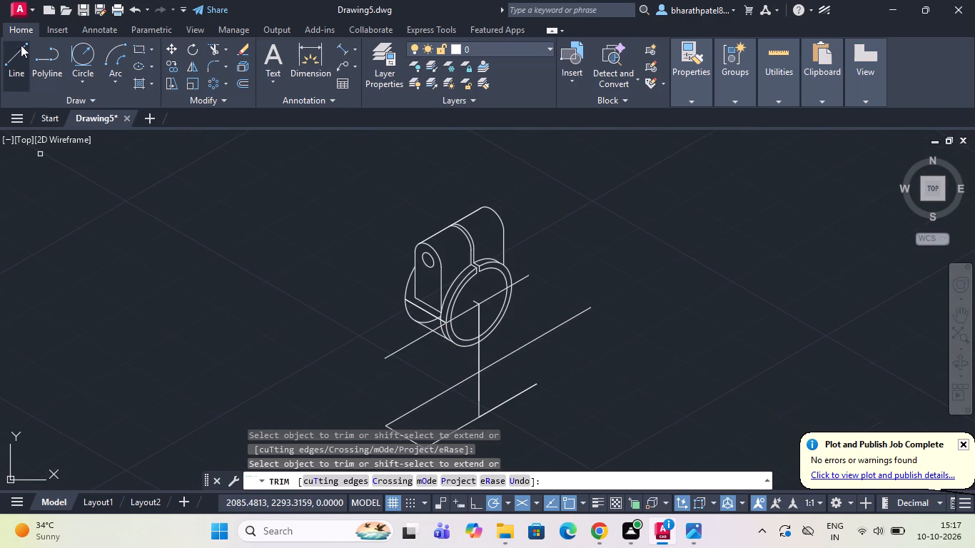
pyautogui.click(10, 53)
pyautogui.scroll(-1, 212, 195)
pyautogui.scroll(3, 386, 345)
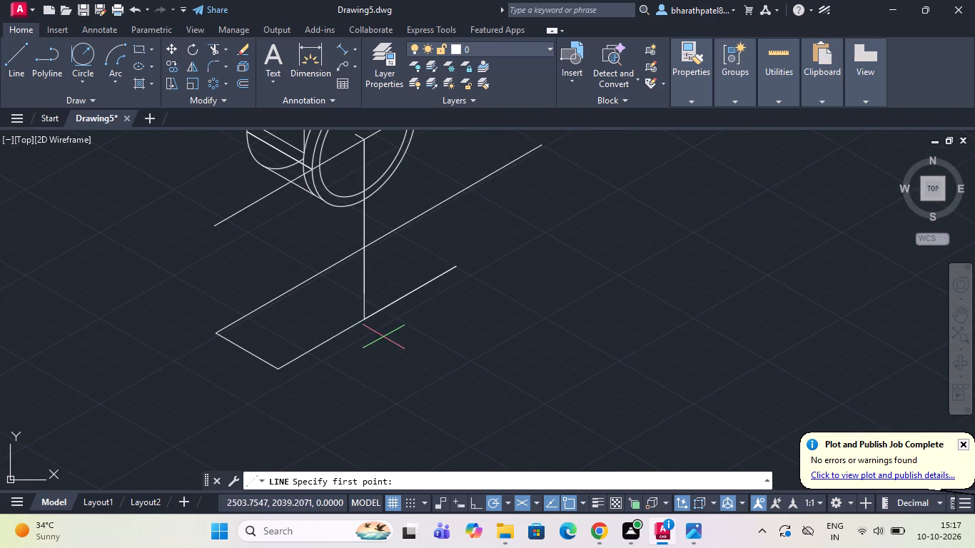
pyautogui.scroll(2, 359, 308)
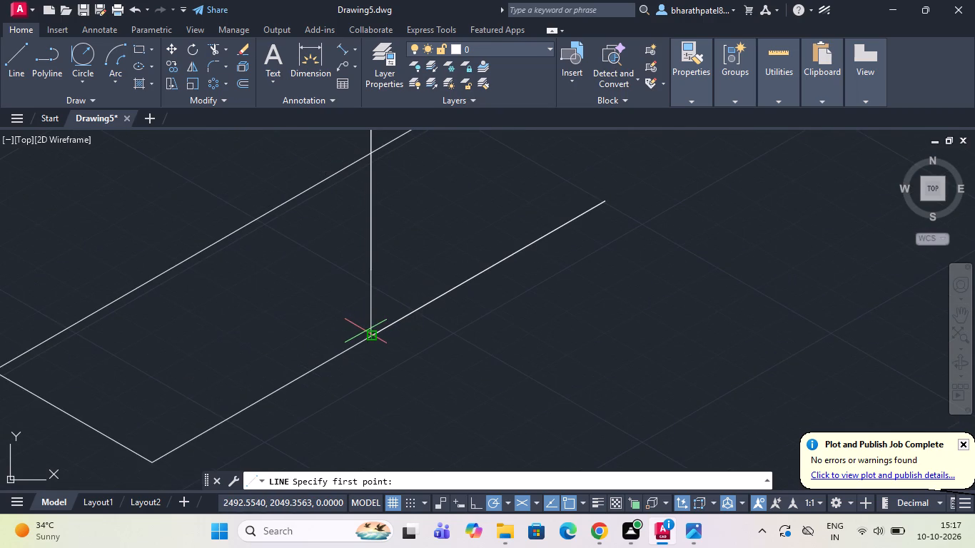
pyautogui.click(369, 335)
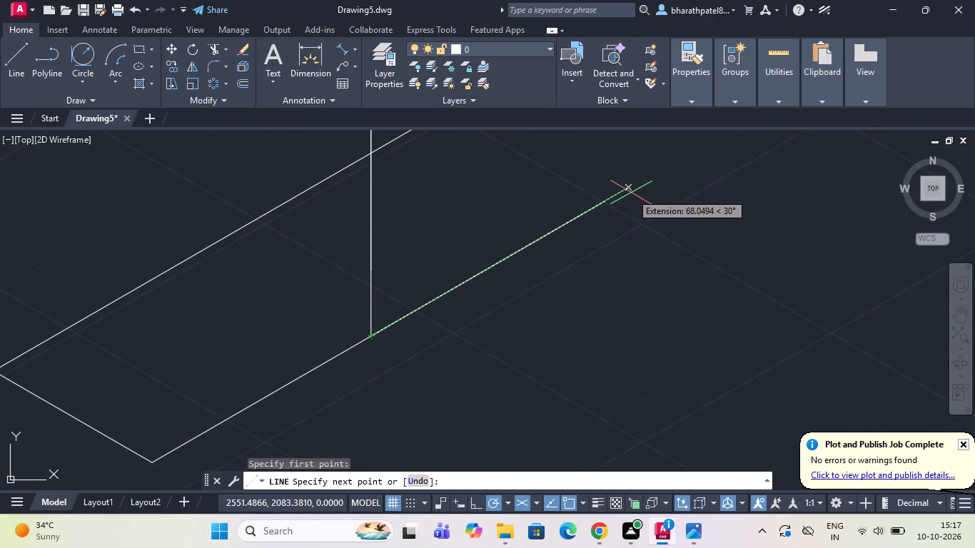
pyautogui.press('3')
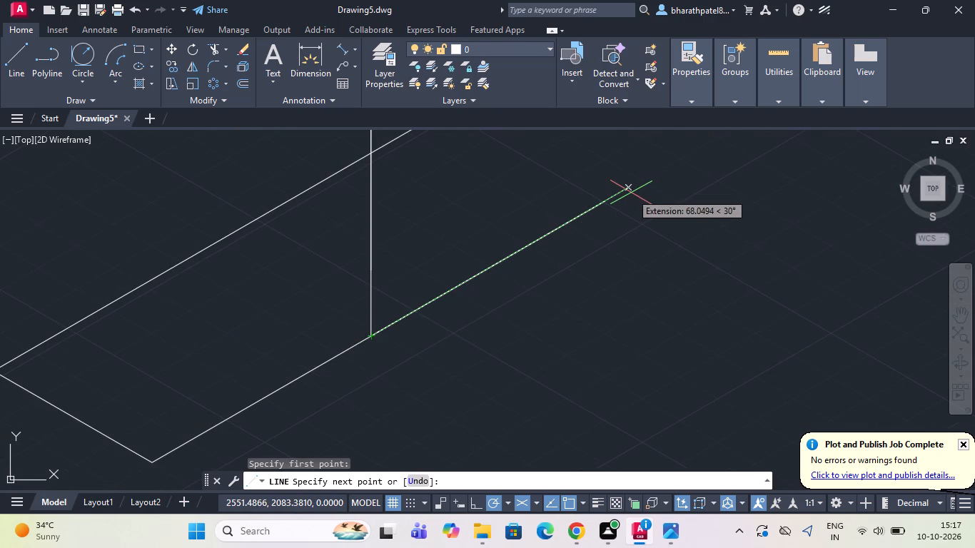
pyautogui.press('Return')
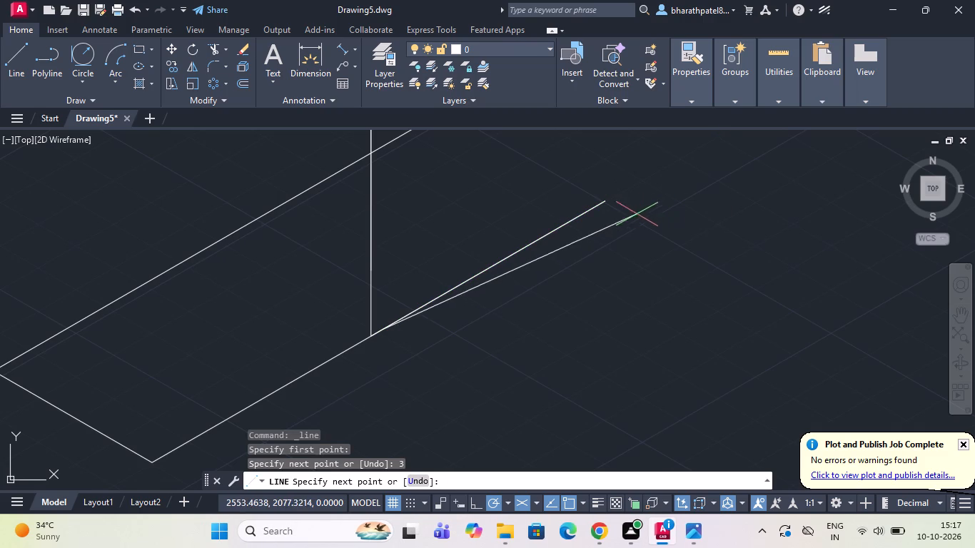
pyautogui.click(390, 245)
pyautogui.press('Escape')
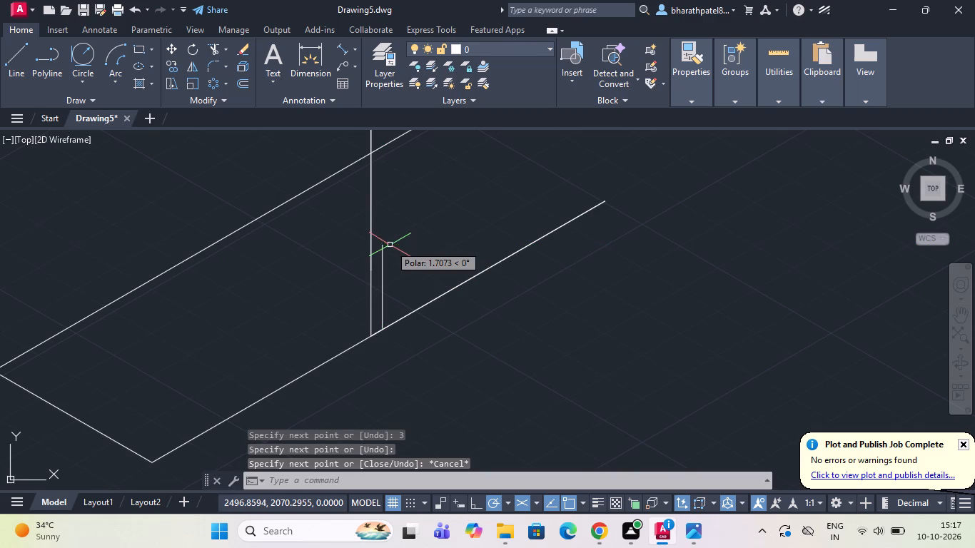
# From the foot of the new short vertical, draw a 6-long line at 210° along the base's front edge, continuing upward as a second short vertical.
pyautogui.moveTo(11, 53); pyautogui.dragTo(23, 62)
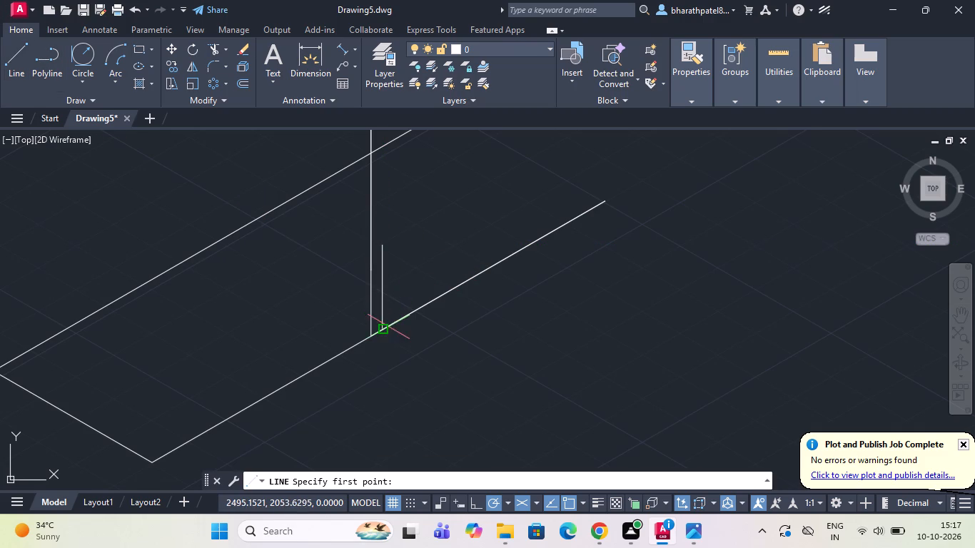
pyautogui.scroll(3, 388, 328)
pyautogui.click(363, 336)
pyautogui.scroll(-1, 364, 340)
pyautogui.scroll(-3, 403, 260)
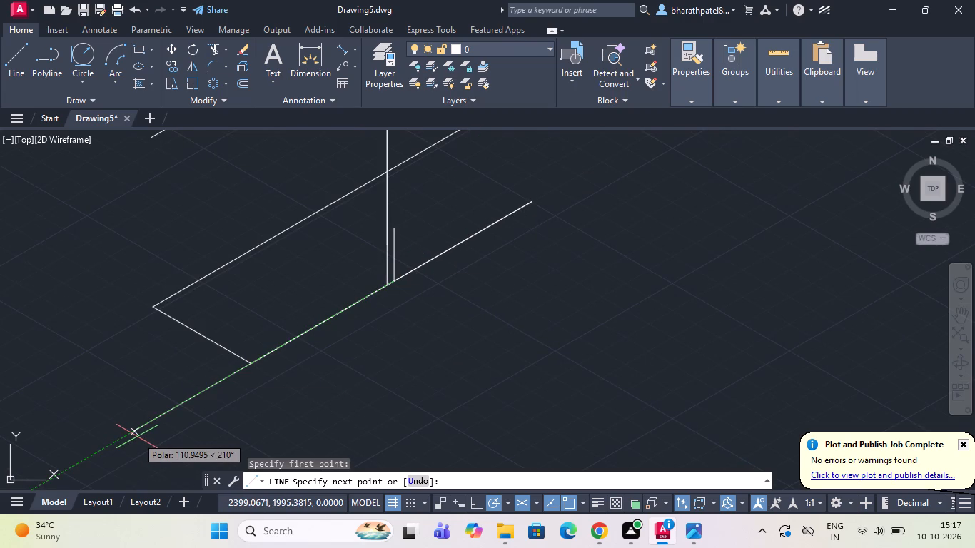
pyautogui.press('6')
pyautogui.press('Return')
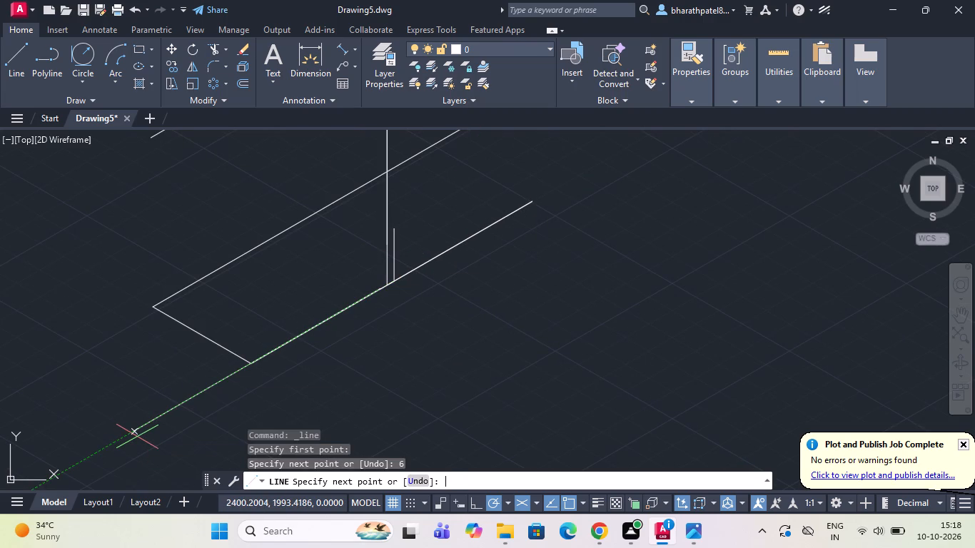
pyautogui.scroll(-2, 175, 397)
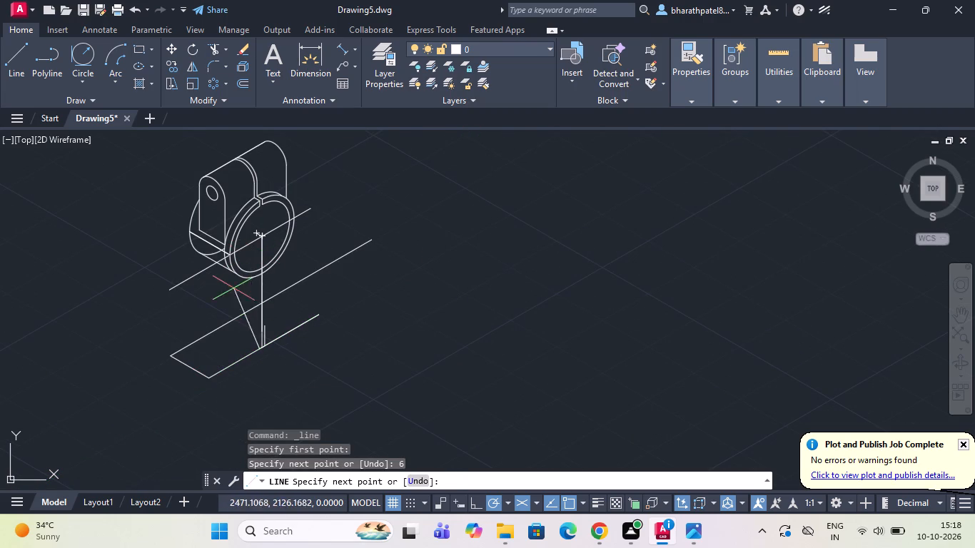
pyautogui.scroll(2, 236, 290)
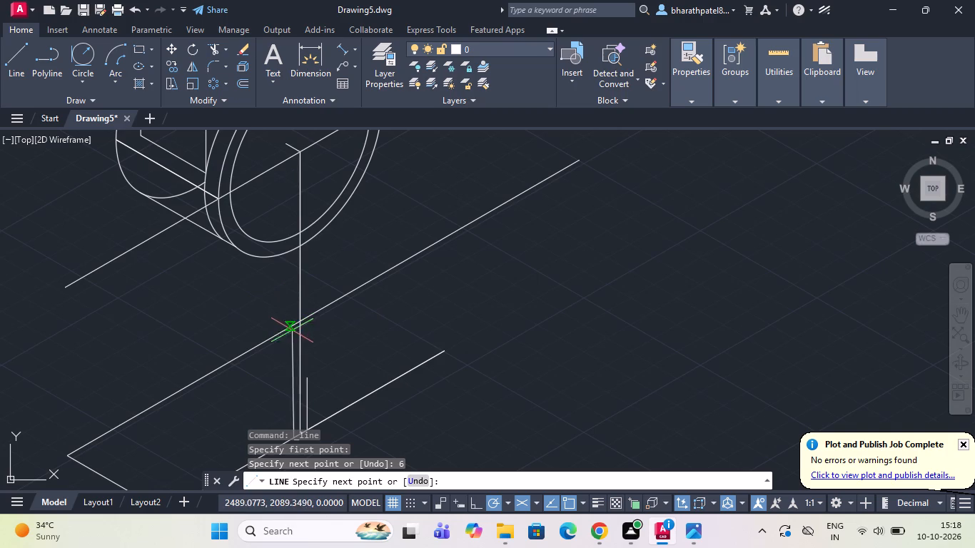
pyautogui.click(291, 382)
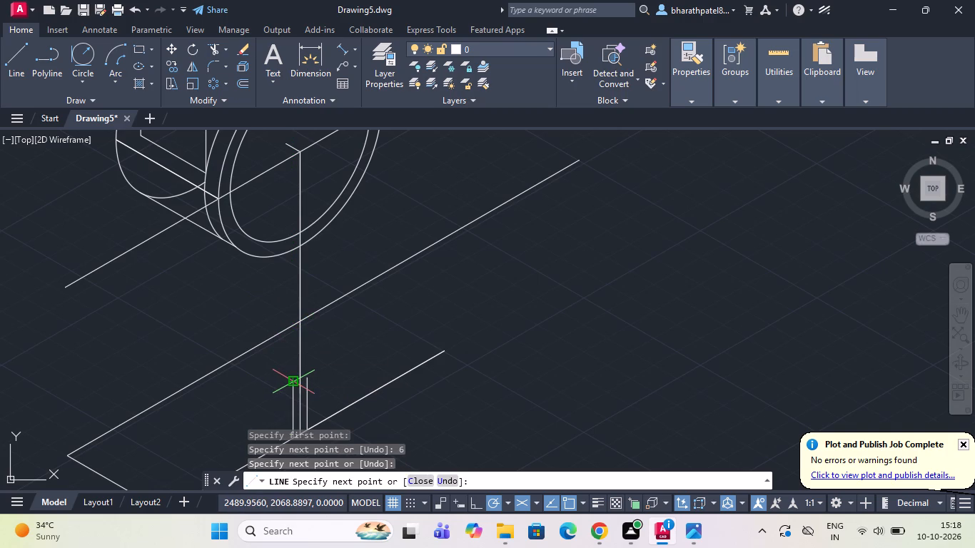
pyautogui.press('Escape')
pyautogui.scroll(-3, 286, 367)
pyautogui.scroll(2, 295, 401)
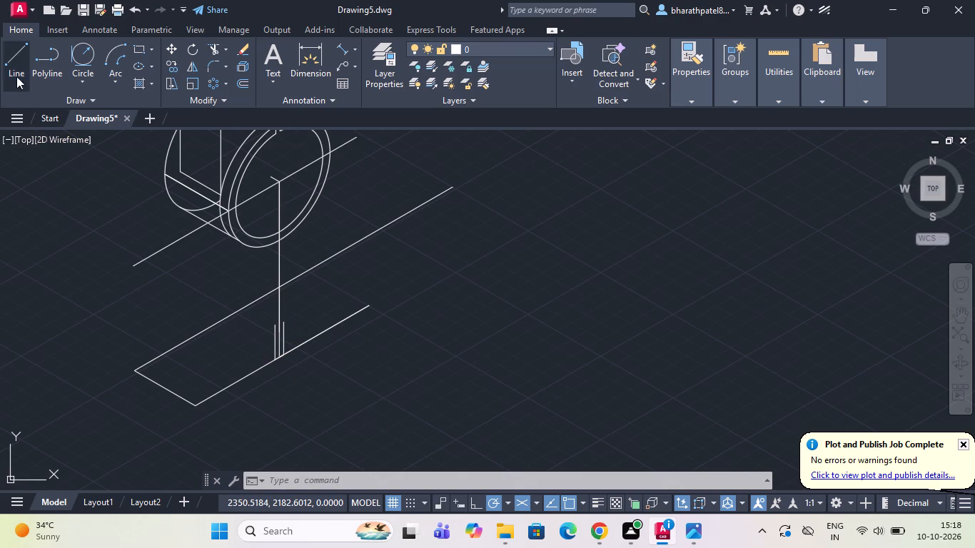
# From the foot of the web's right short vertical, draw a 20-high vertical line, continuing at 210° past the left short vertical.
pyautogui.click(6, 61)
pyautogui.scroll(1, 277, 350)
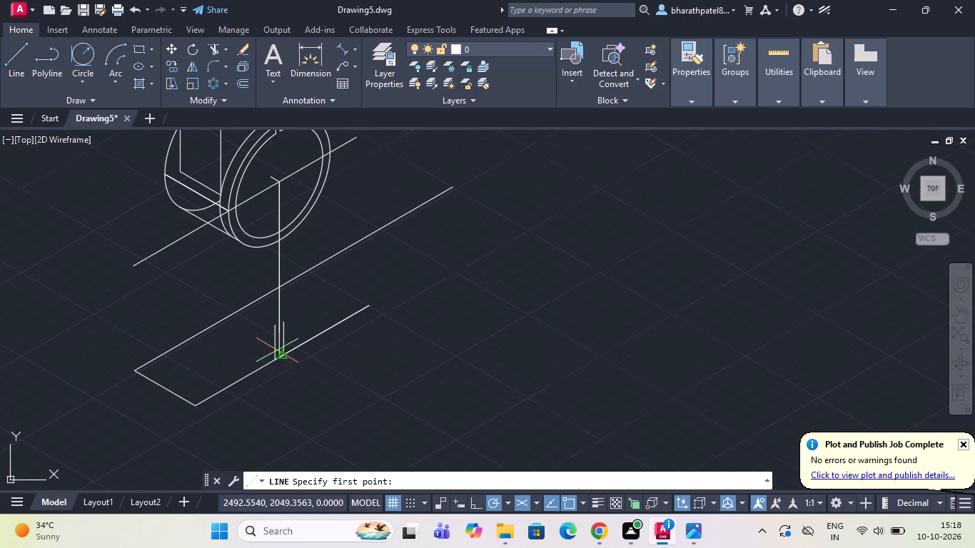
pyautogui.scroll(2, 277, 350)
pyautogui.click(302, 375)
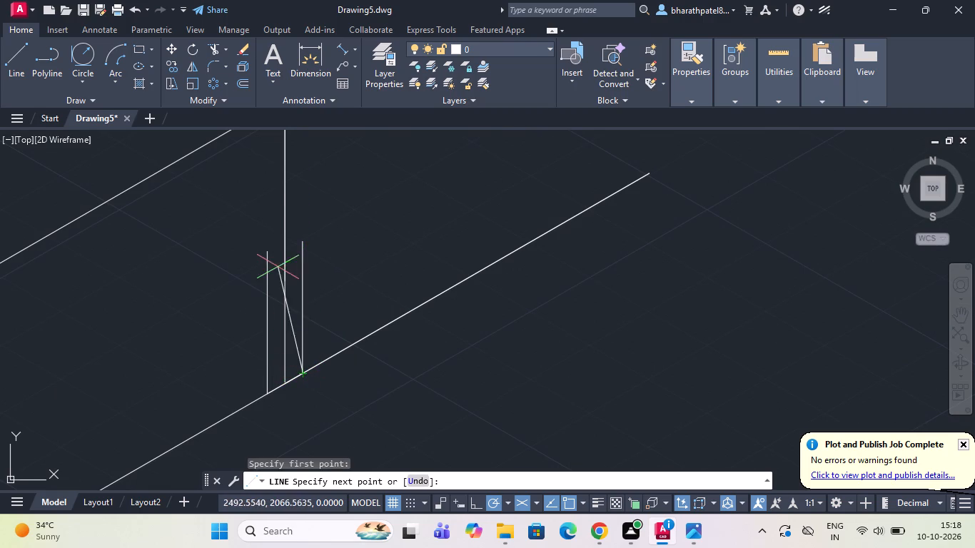
pyautogui.write('20')
pyautogui.press('Return')
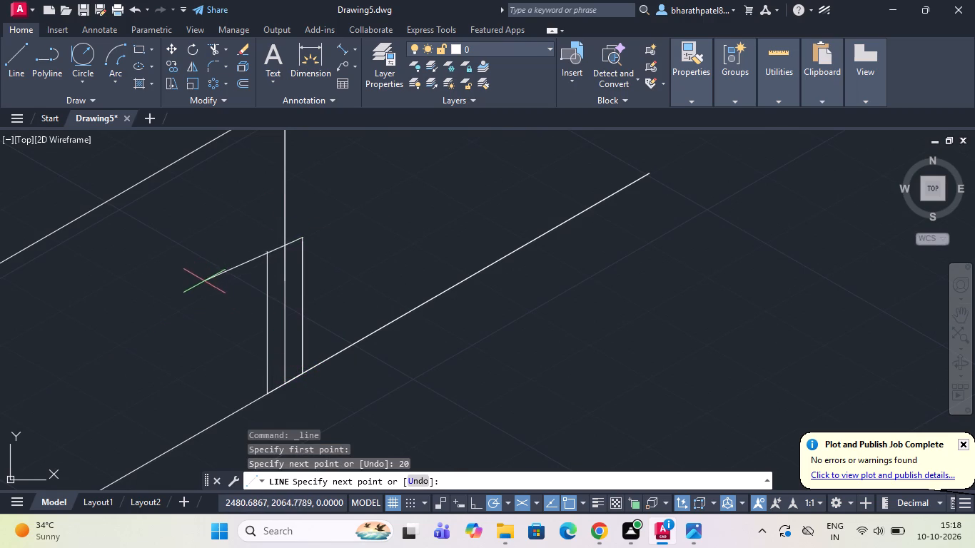
pyautogui.click(210, 293)
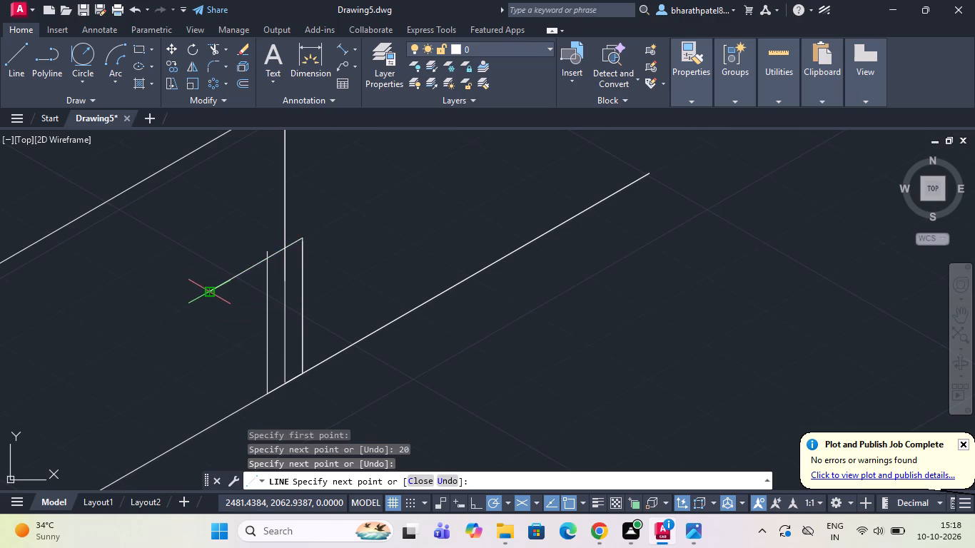
pyautogui.press('Escape')
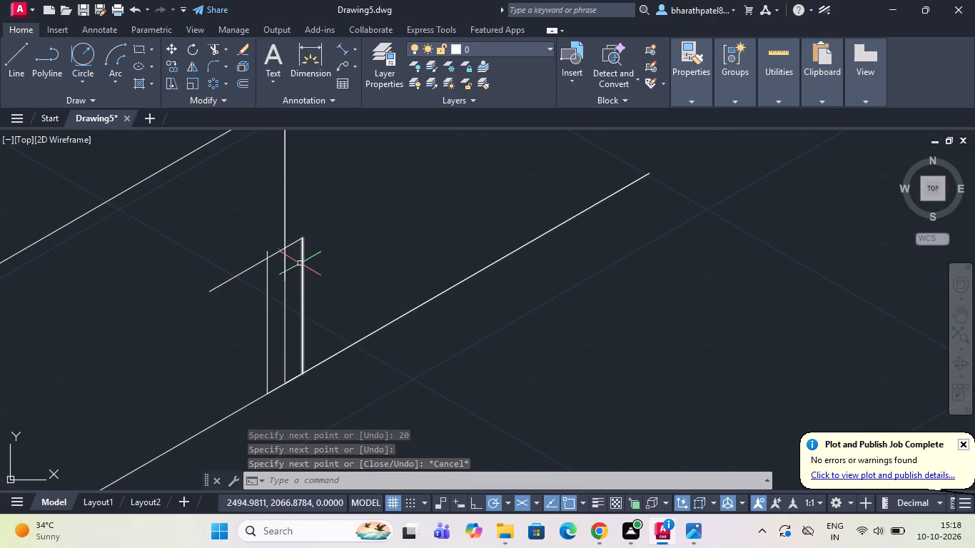
# From the top of the 20-high vertical, draw a vertical line about 53 long up past the ring's outer front arc.
pyautogui.click(12, 55)
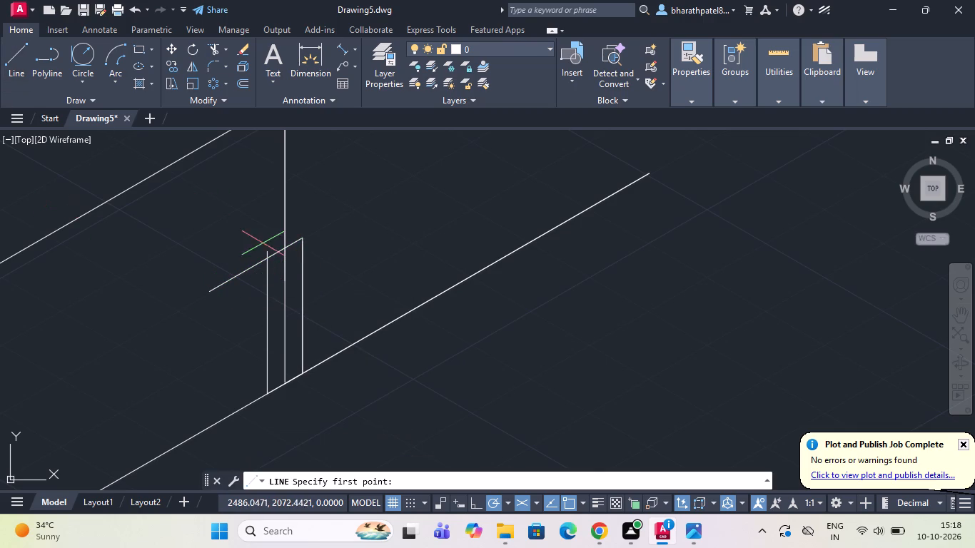
pyautogui.scroll(-3, 268, 255)
pyautogui.scroll(-1, 249, 150)
pyautogui.scroll(-1, 273, 205)
pyautogui.scroll(2, 253, 146)
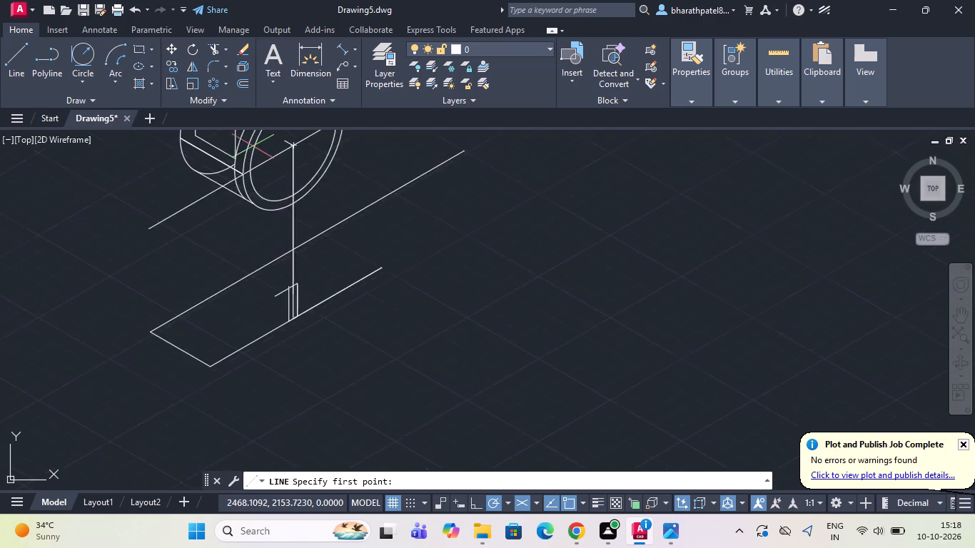
pyautogui.scroll(1, 253, 146)
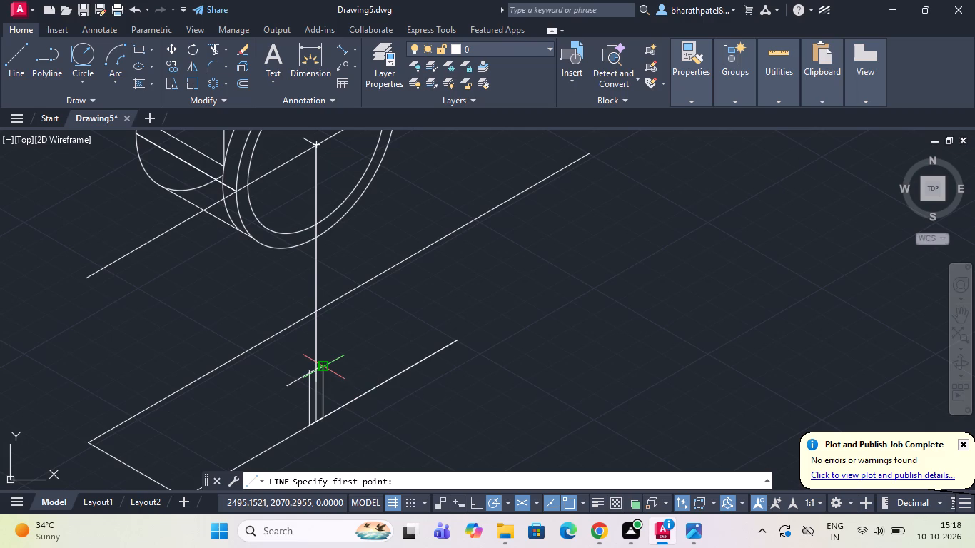
pyautogui.scroll(1, 323, 371)
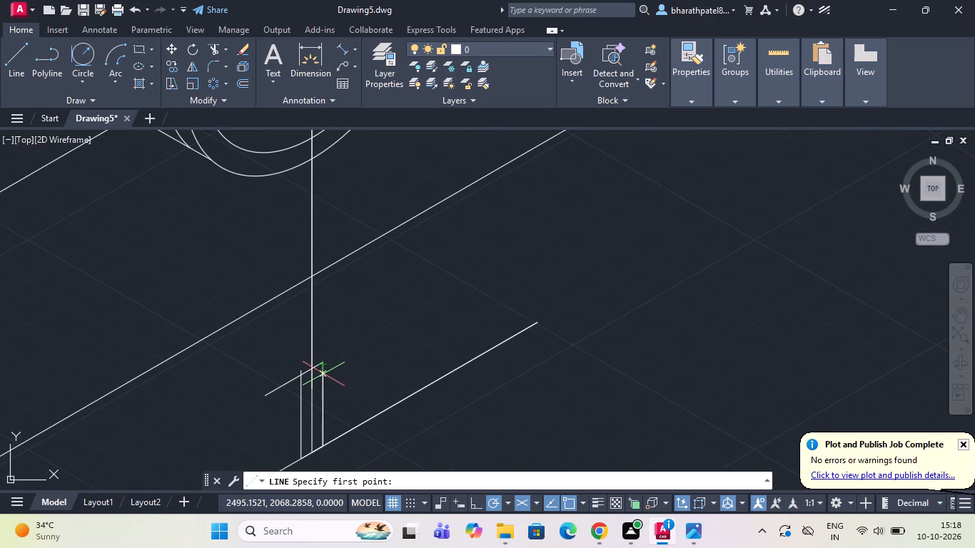
pyautogui.click(320, 366)
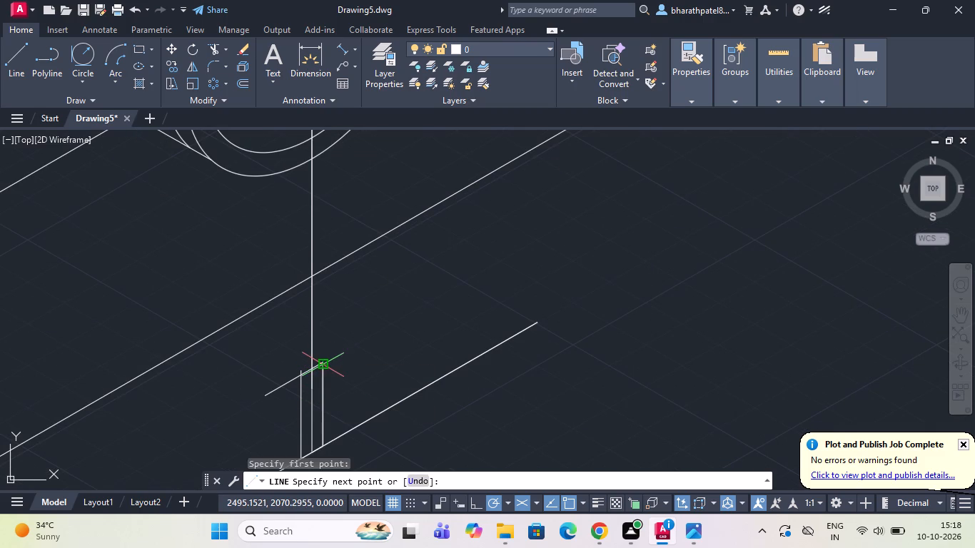
pyautogui.scroll(-3, 320, 366)
pyautogui.scroll(2, 318, 310)
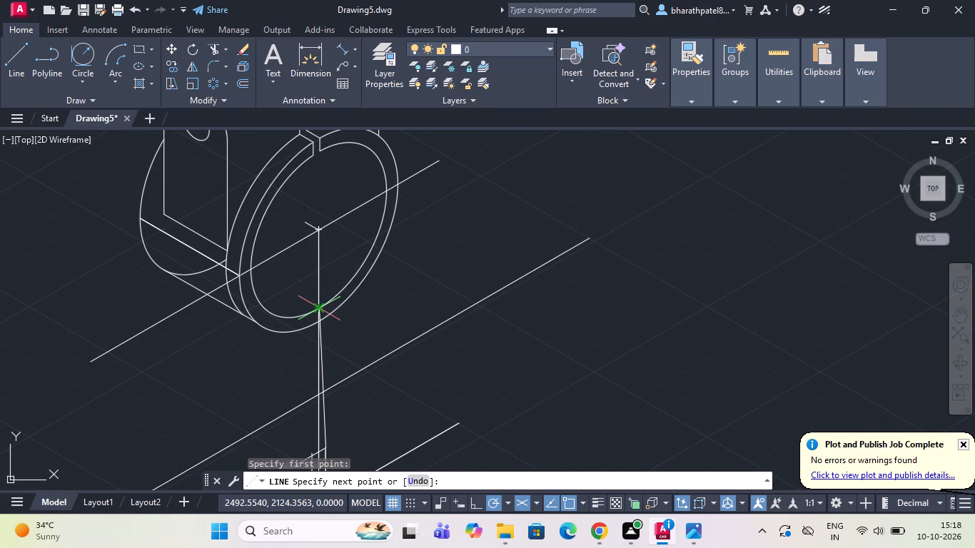
pyautogui.scroll(-1, 325, 373)
pyautogui.scroll(3, 340, 494)
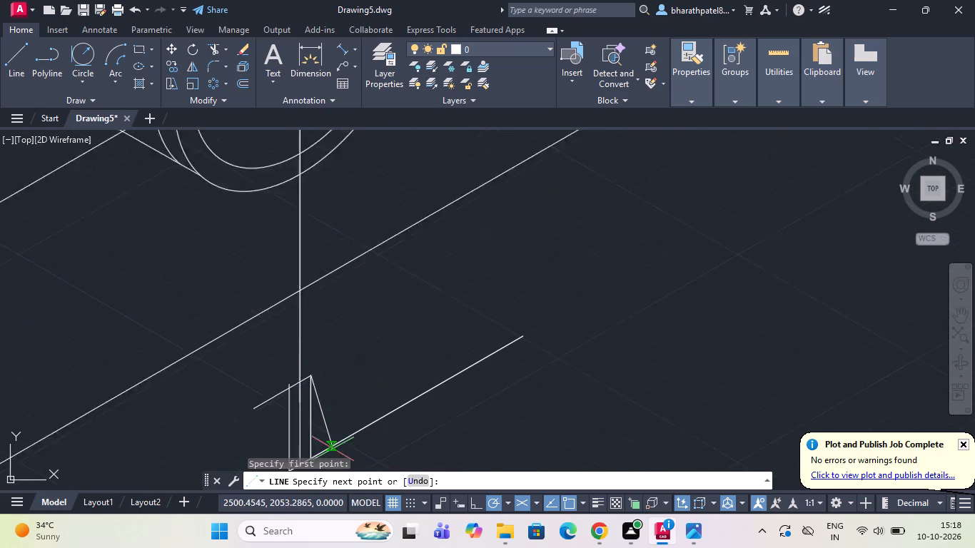
pyautogui.scroll(1, 333, 449)
pyautogui.scroll(2, 296, 329)
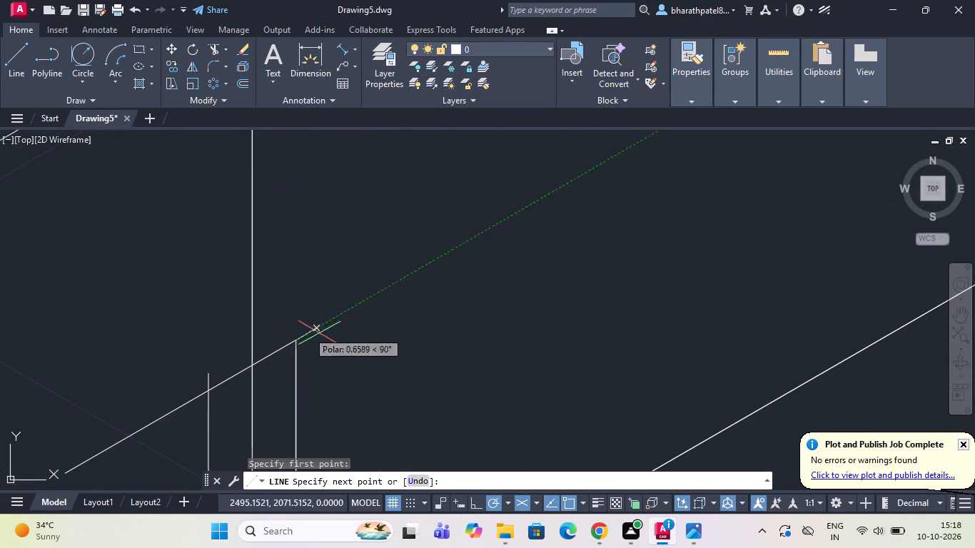
pyautogui.scroll(-4, 340, 353)
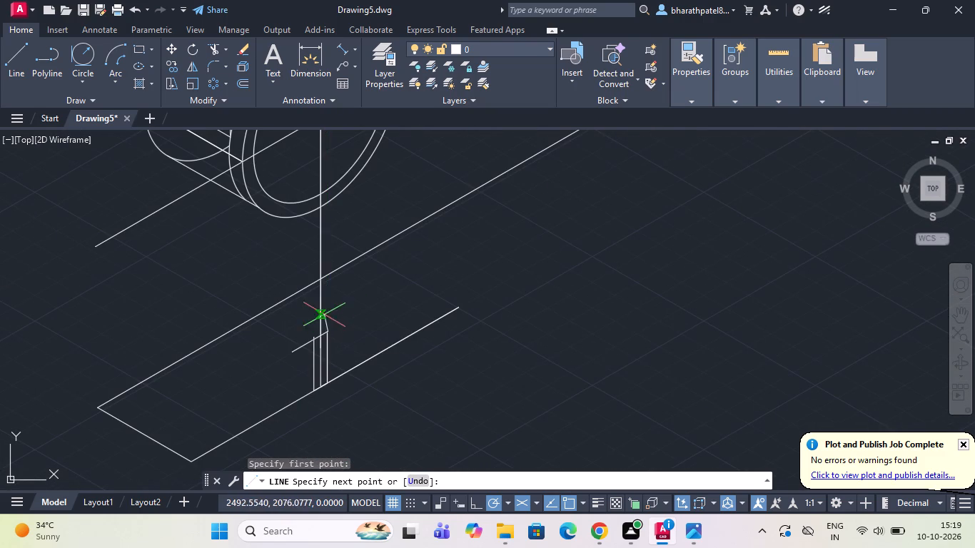
pyautogui.scroll(2, 327, 201)
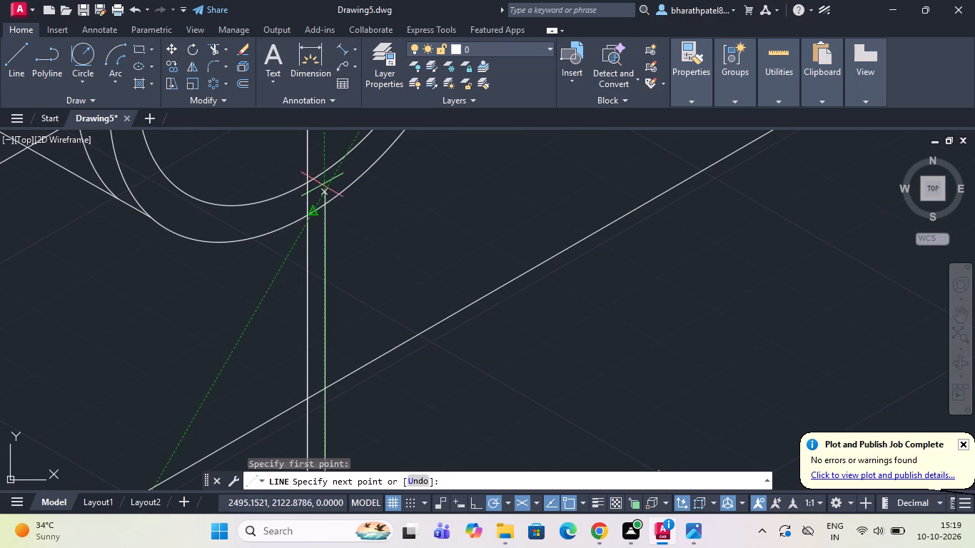
pyautogui.click(325, 187)
pyautogui.press('Escape')
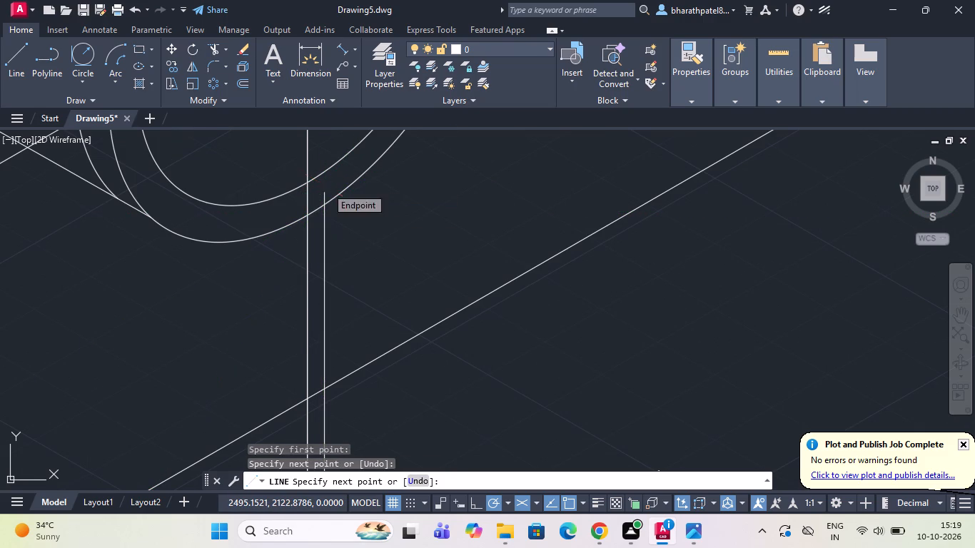
# From where the short 210° line crosses the web's left vertical, draw a line about 52 long at 90° past the ring's outer arc.
pyautogui.scroll(-2, 339, 199)
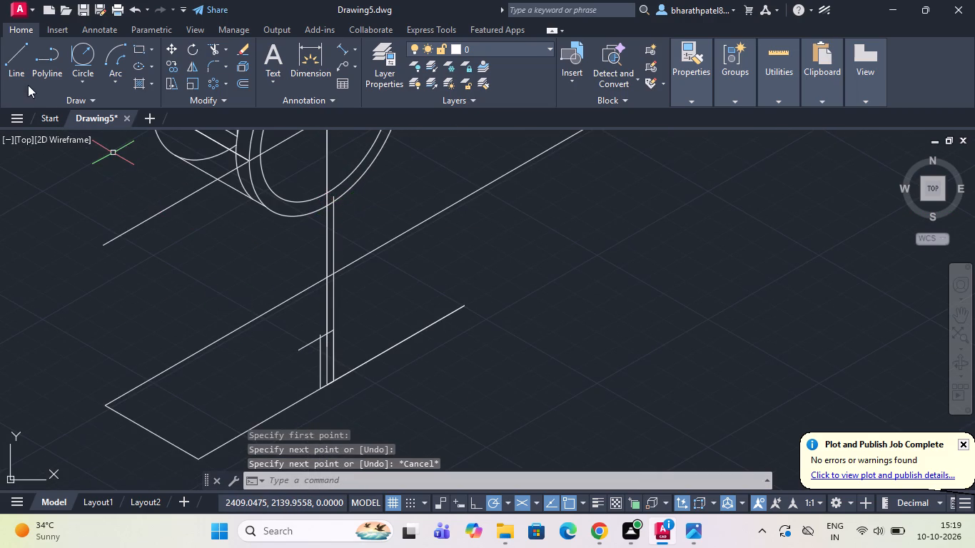
pyautogui.click(22, 64)
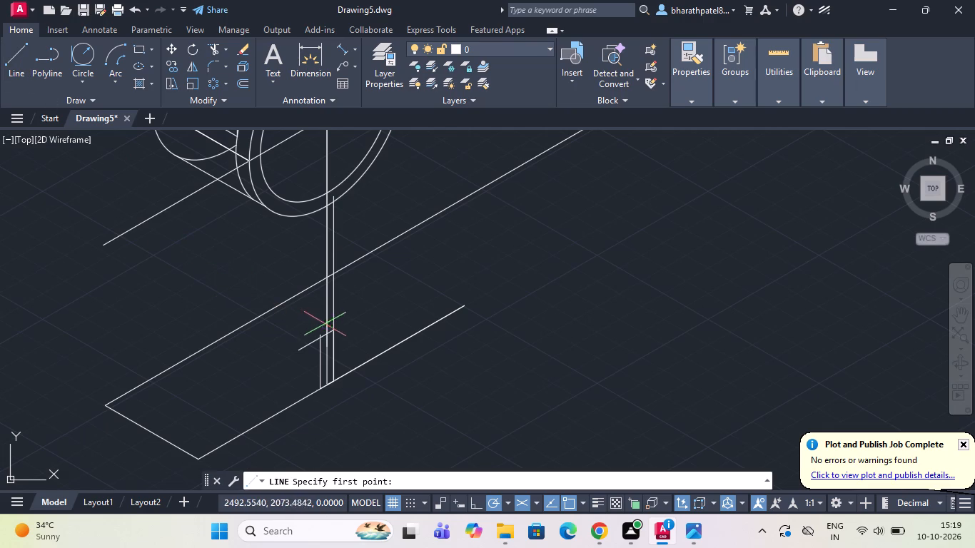
pyautogui.scroll(2, 317, 345)
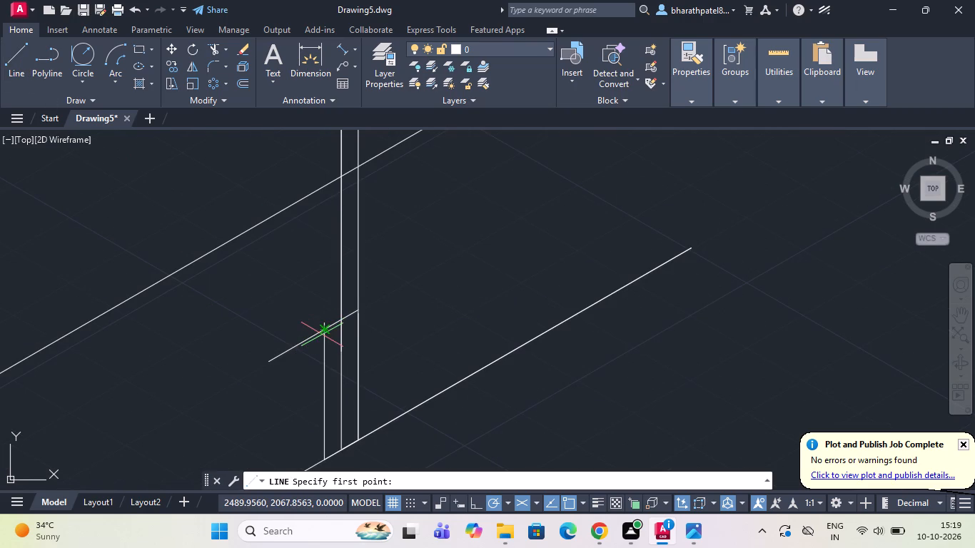
pyautogui.scroll(2, 322, 335)
pyautogui.click(323, 320)
pyautogui.scroll(-1, 323, 320)
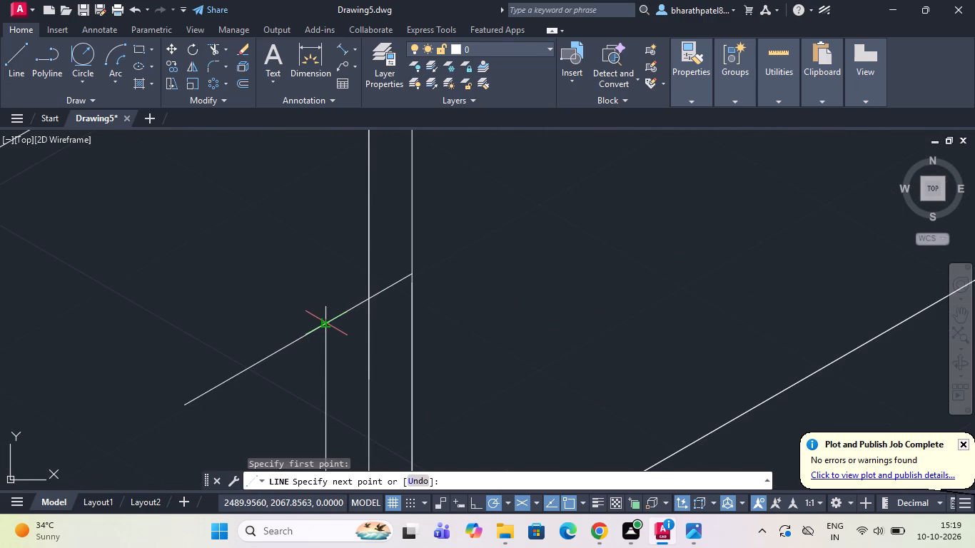
pyautogui.scroll(-5, 324, 321)
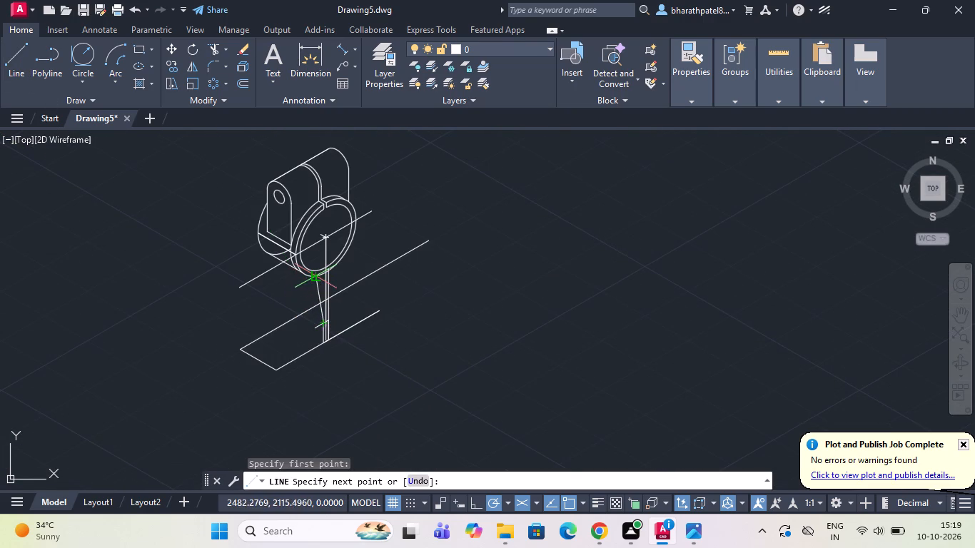
pyautogui.scroll(5, 311, 276)
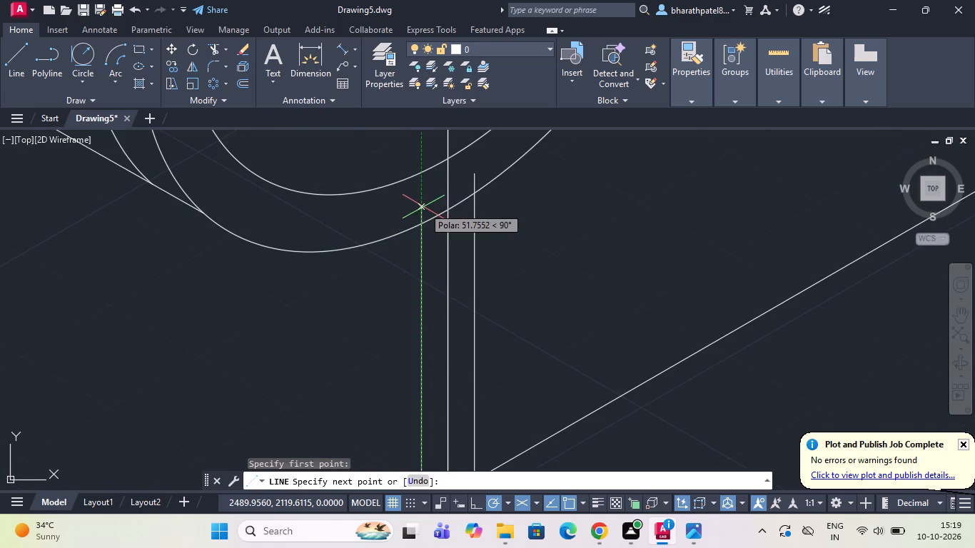
pyautogui.click(423, 207)
pyautogui.press('Escape')
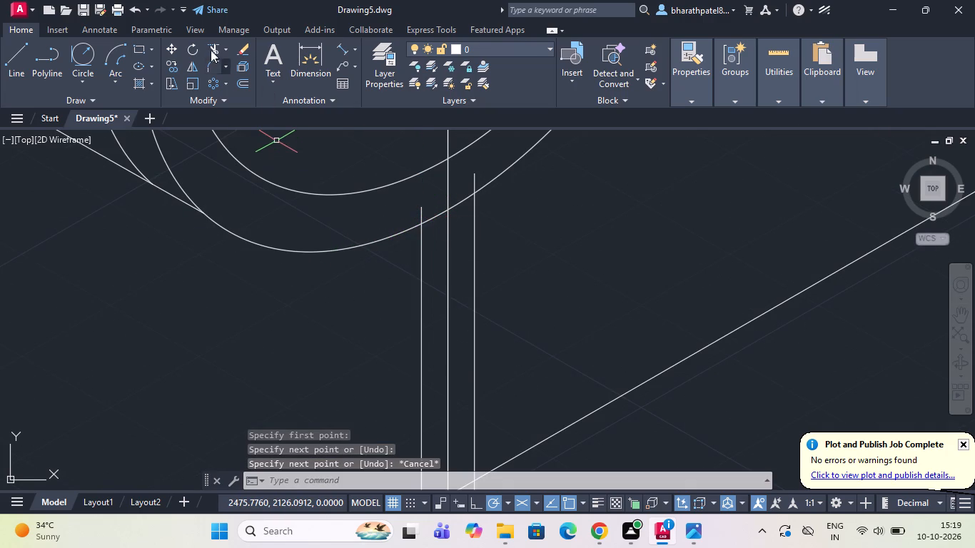
# Trim the upper ends of the web's two side verticals back to the ring's outer front arc.
pyautogui.click(216, 48)
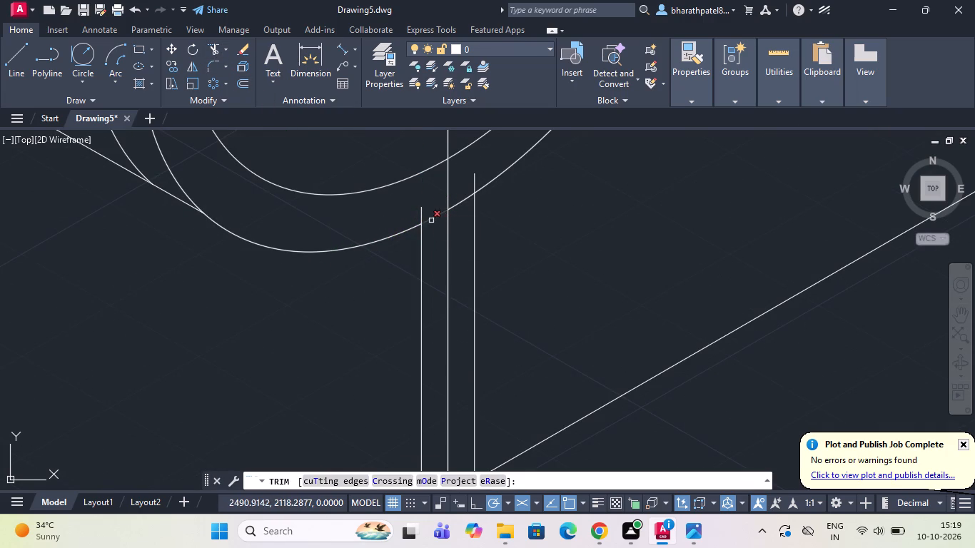
pyautogui.click(421, 215)
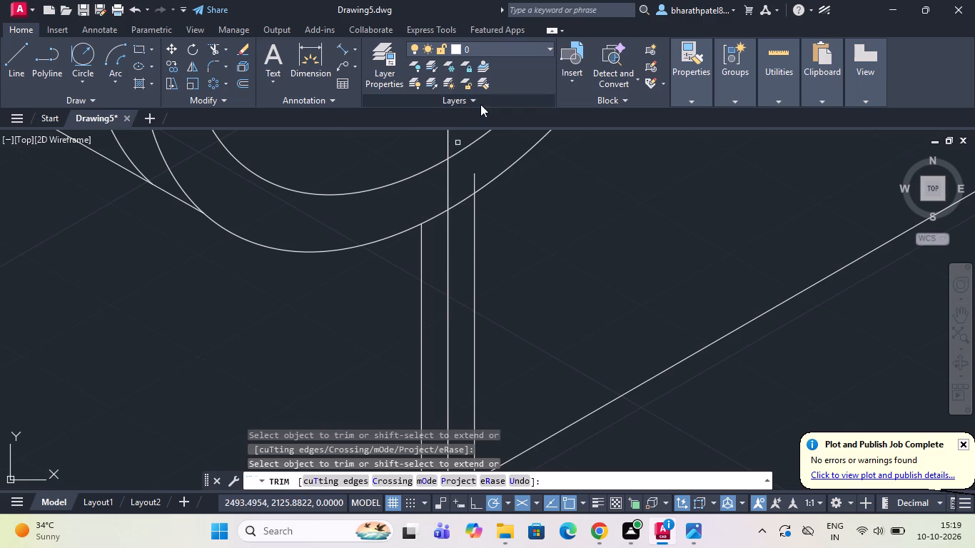
pyautogui.click(475, 181)
pyautogui.scroll(-5, 474, 163)
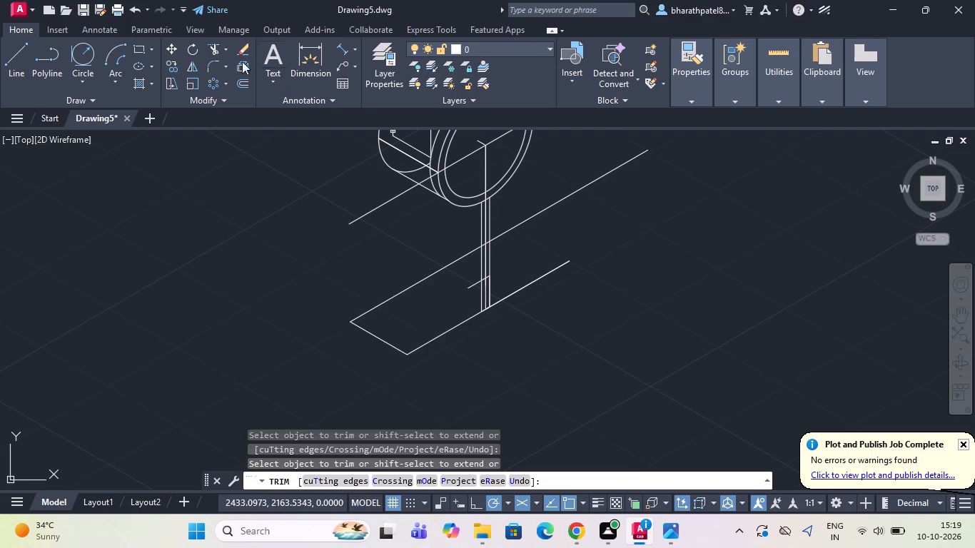
# Turn on Ortho mode while trying a line from the web's left vertical where the short 210° line crosses it.
pyautogui.moveTo(4, 60); pyautogui.dragTo(19, 64)
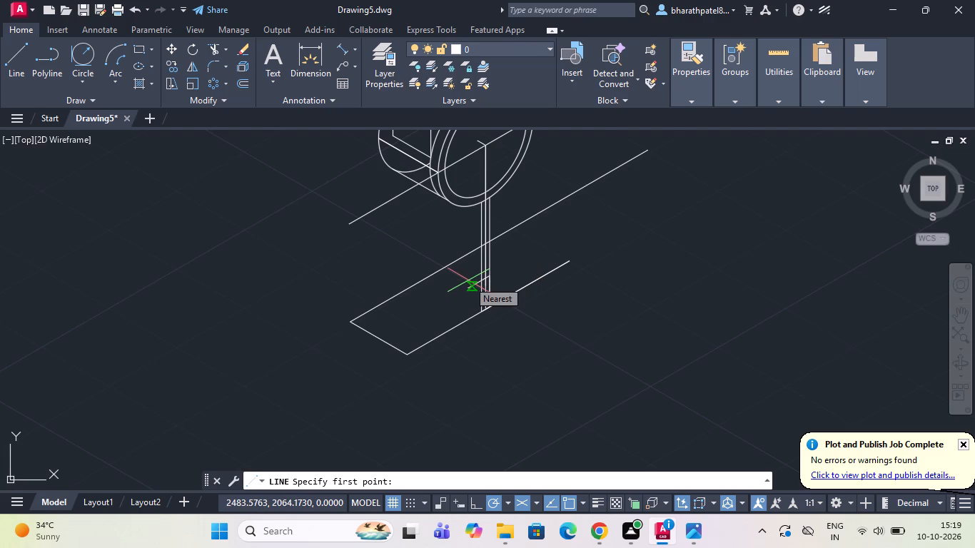
pyautogui.scroll(3, 469, 276)
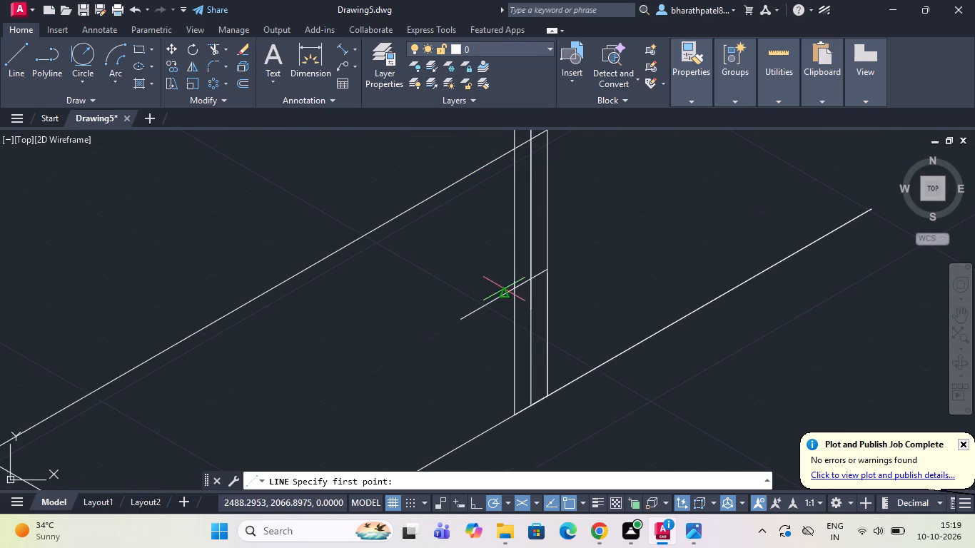
pyautogui.click(513, 289)
pyautogui.scroll(-1, 513, 288)
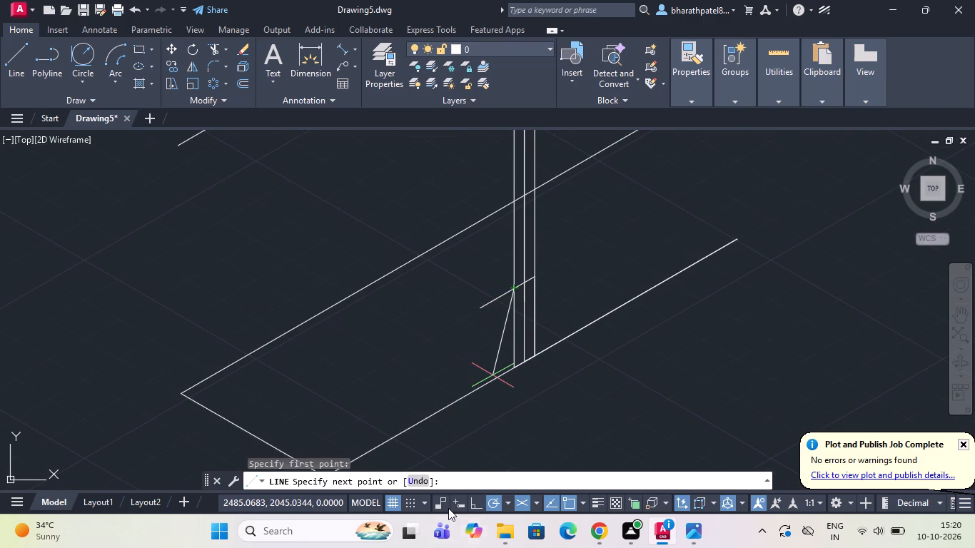
pyautogui.click(470, 502)
pyautogui.scroll(-3, 475, 506)
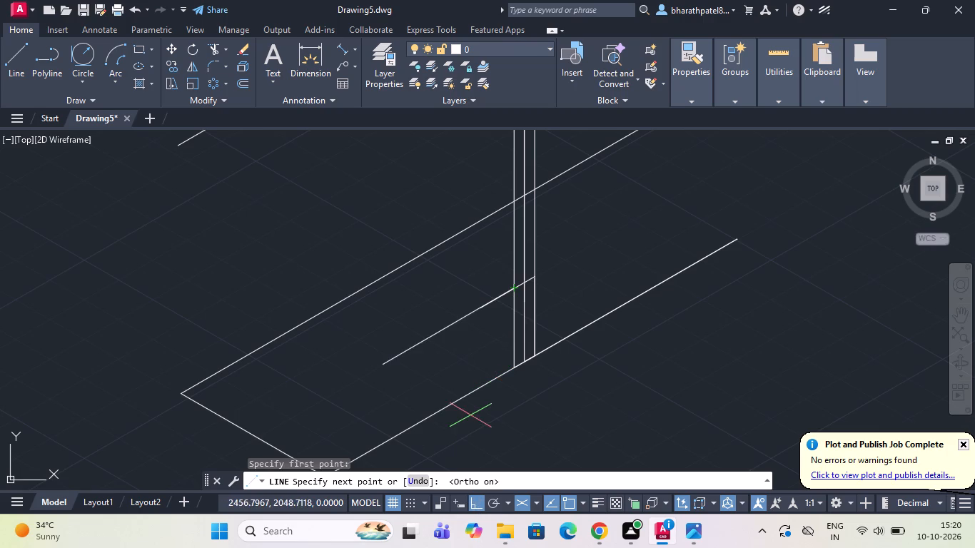
pyautogui.scroll(-3, 478, 271)
pyautogui.scroll(2, 471, 164)
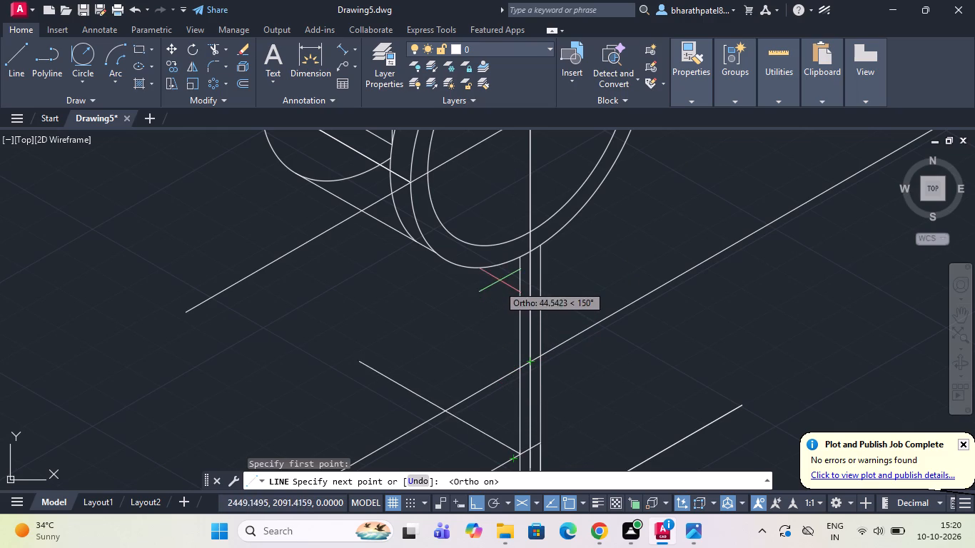
pyautogui.press('Escape')
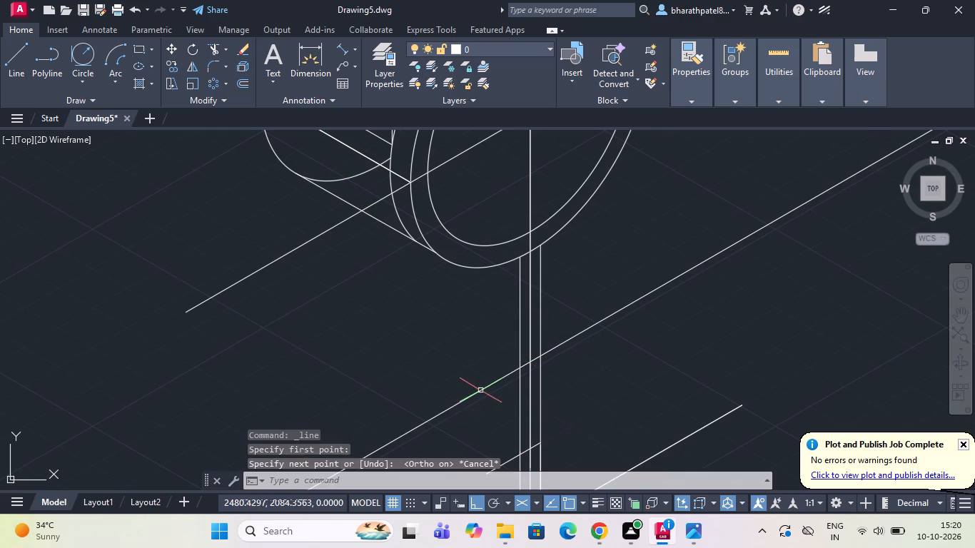
pyautogui.scroll(-2, 442, 310)
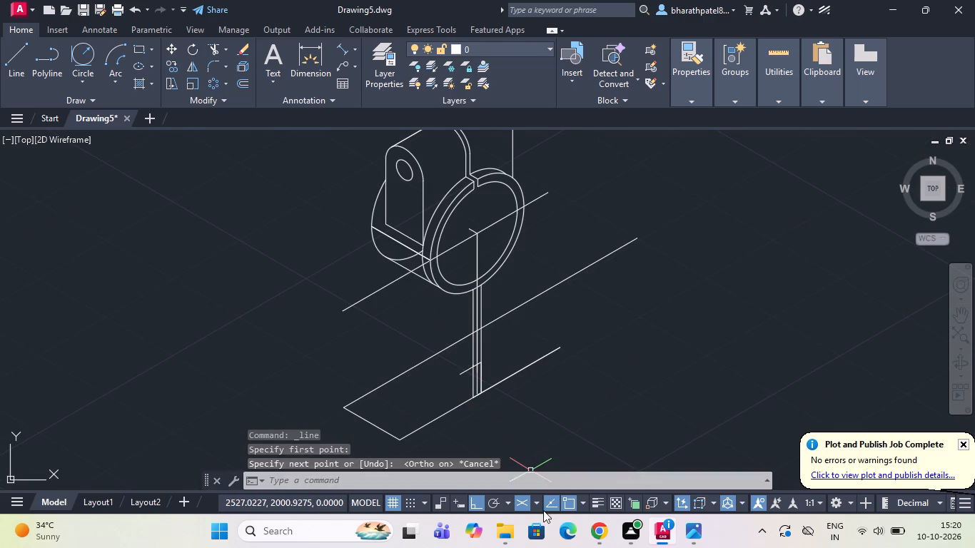
# Turn off Ortho mode while trying a line from where the short 210° line crosses the web's left vertical.
pyautogui.moveTo(4, 62); pyautogui.dragTo(16, 64)
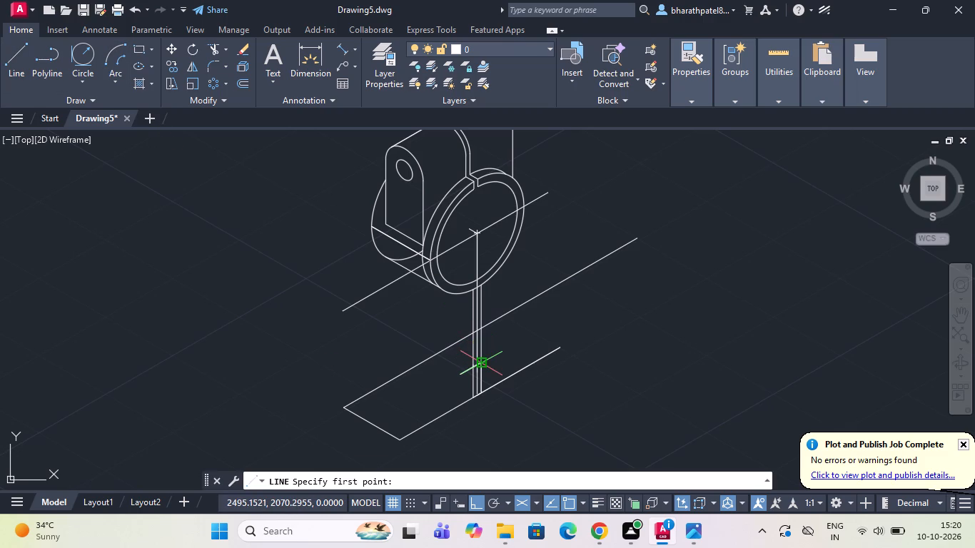
pyautogui.scroll(2, 481, 363)
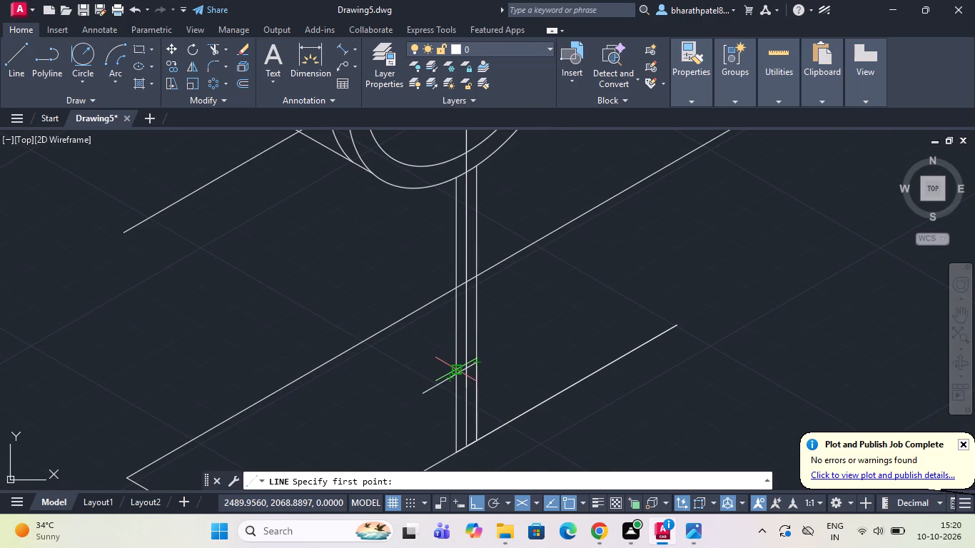
pyautogui.scroll(3, 456, 372)
pyautogui.click(453, 382)
pyautogui.scroll(-4, 453, 382)
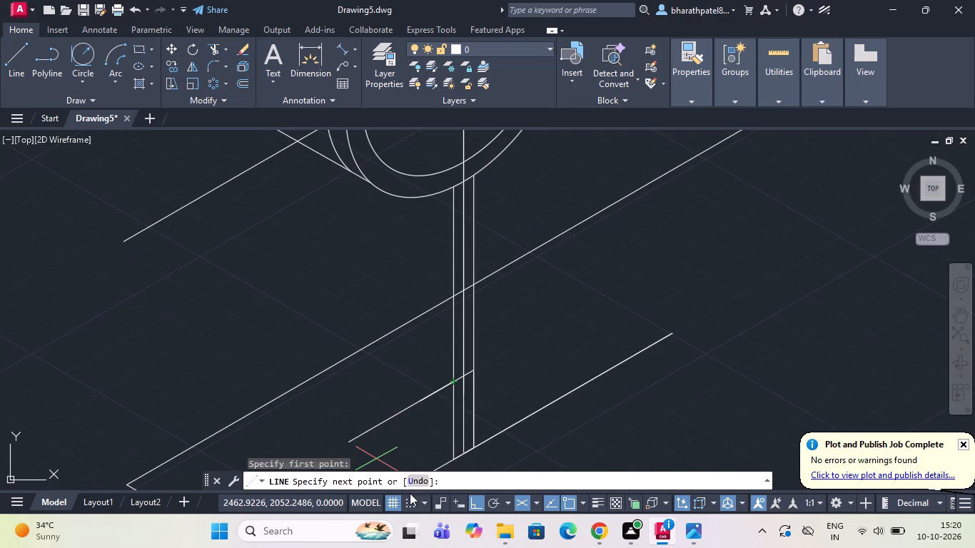
pyautogui.click(480, 503)
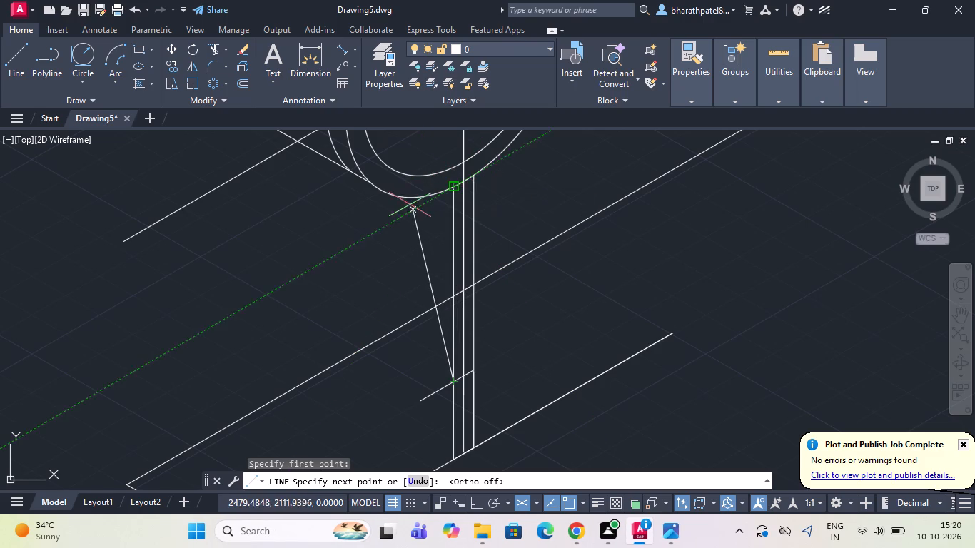
pyautogui.press('Escape')
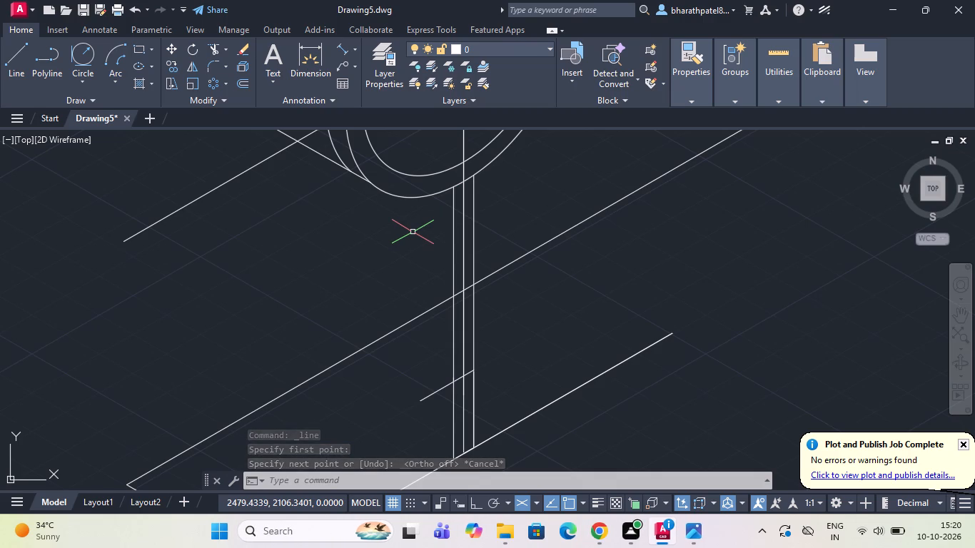
# Trim the base's long rear edge back to the web's right vertical, removing the part that runs beyond the web.
pyautogui.scroll(-2, 541, 168)
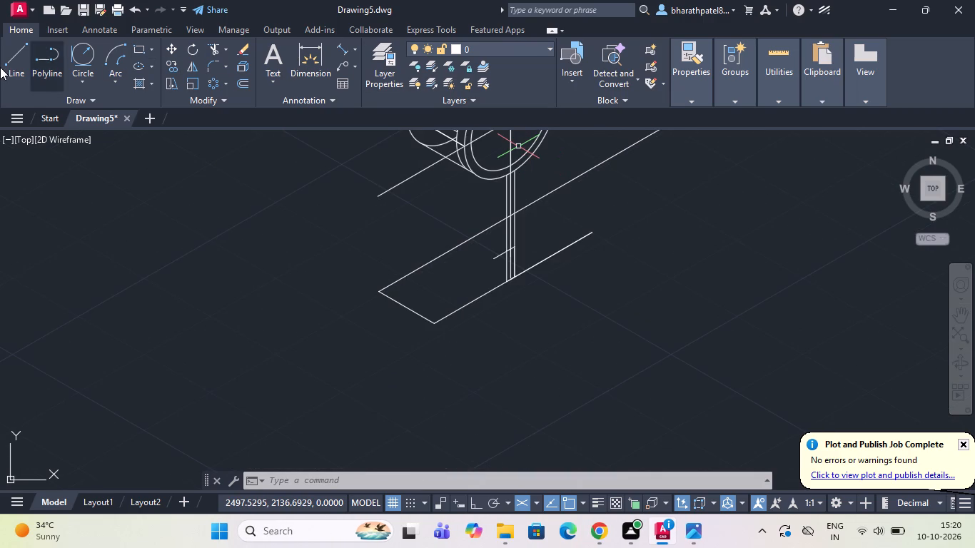
pyautogui.moveTo(212, 41); pyautogui.dragTo(216, 50)
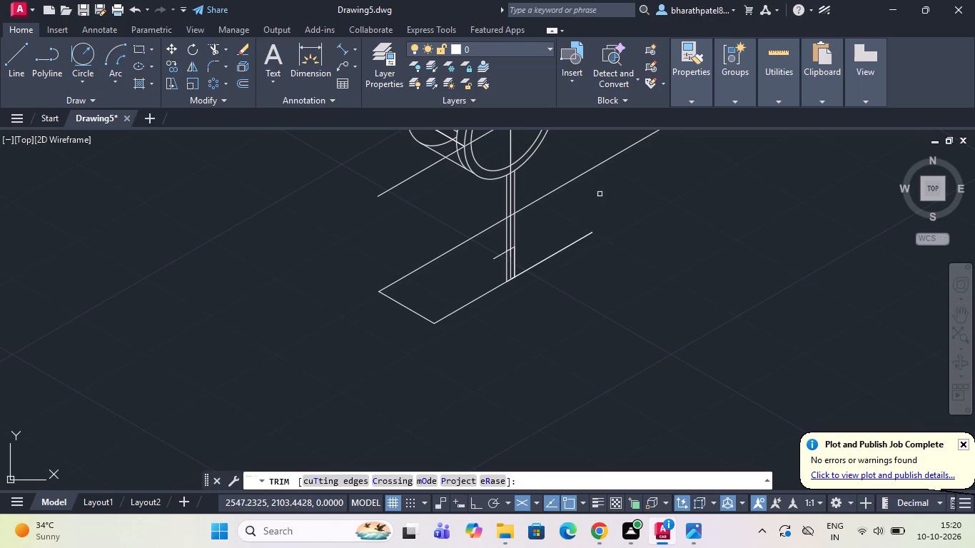
pyautogui.click(569, 181)
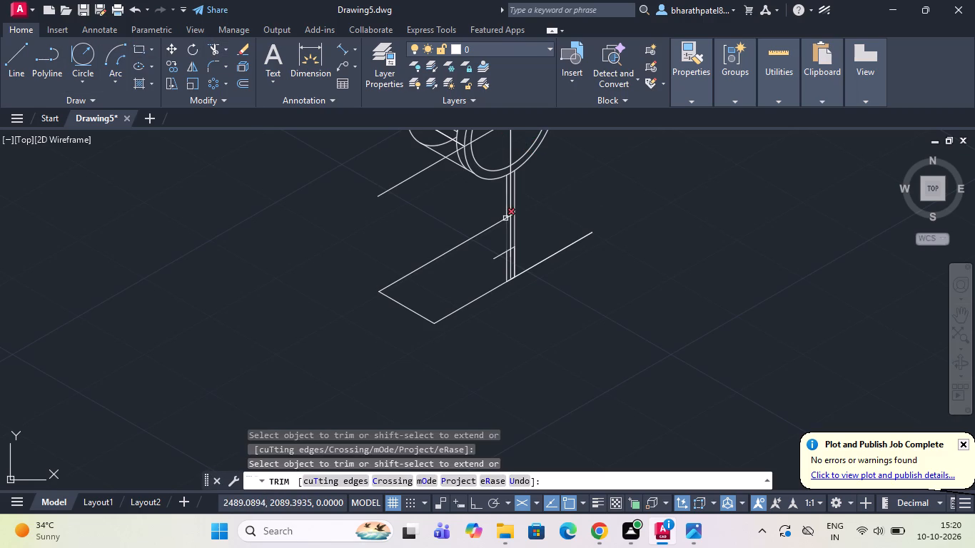
pyautogui.scroll(3, 497, 221)
pyautogui.scroll(-1, 246, 262)
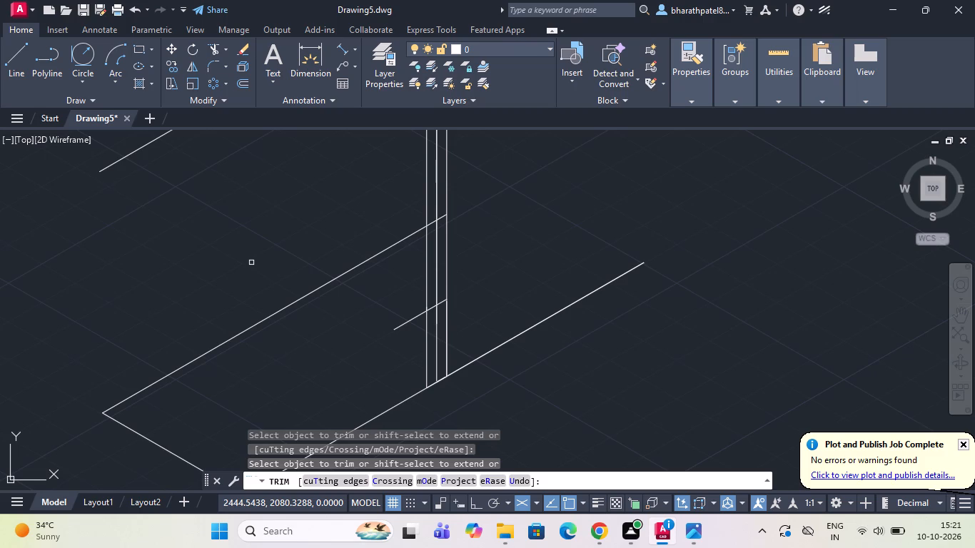
pyautogui.scroll(-2, 269, 303)
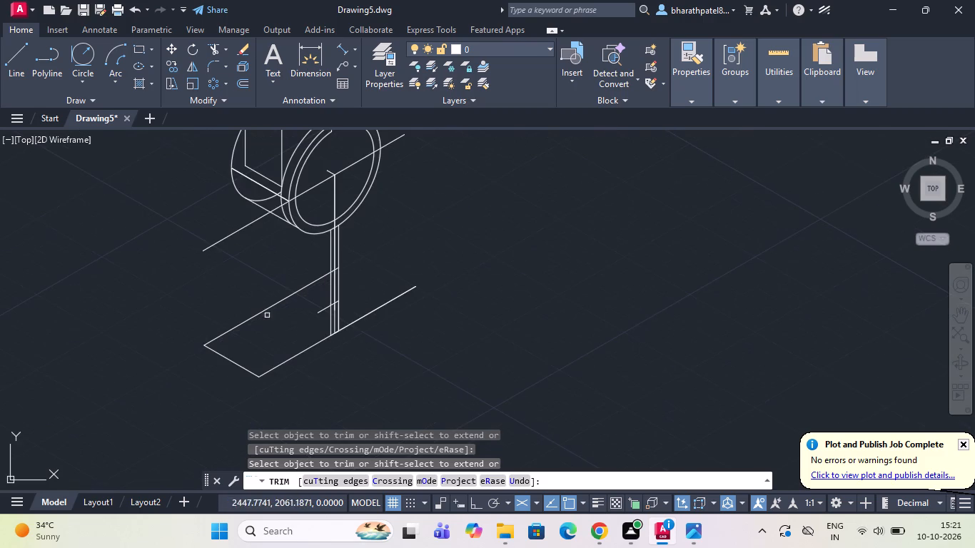
pyautogui.scroll(2, 291, 348)
pyautogui.scroll(-1, 291, 348)
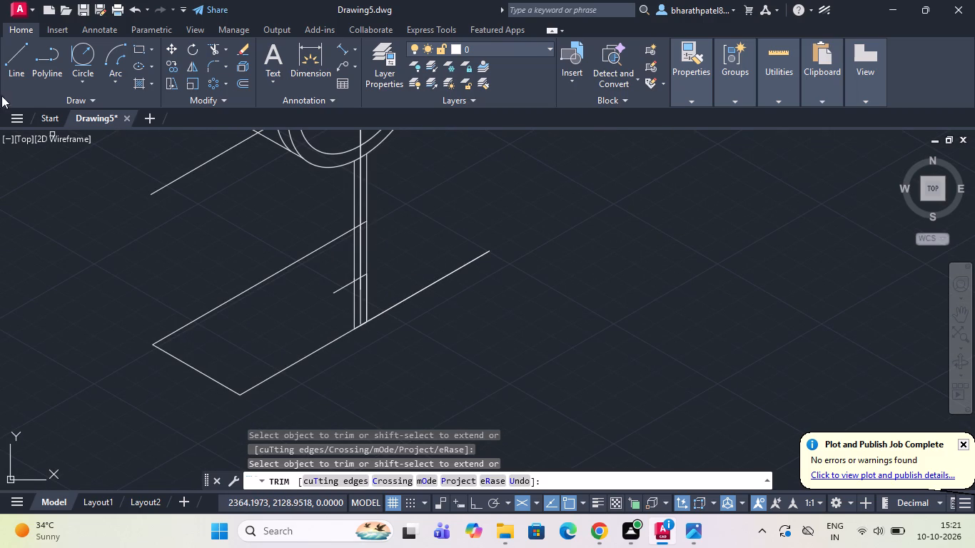
# From the bottom of the web's middle vertical, draw a 30-long line at 30° along the base's front edge.
pyautogui.click(6, 58)
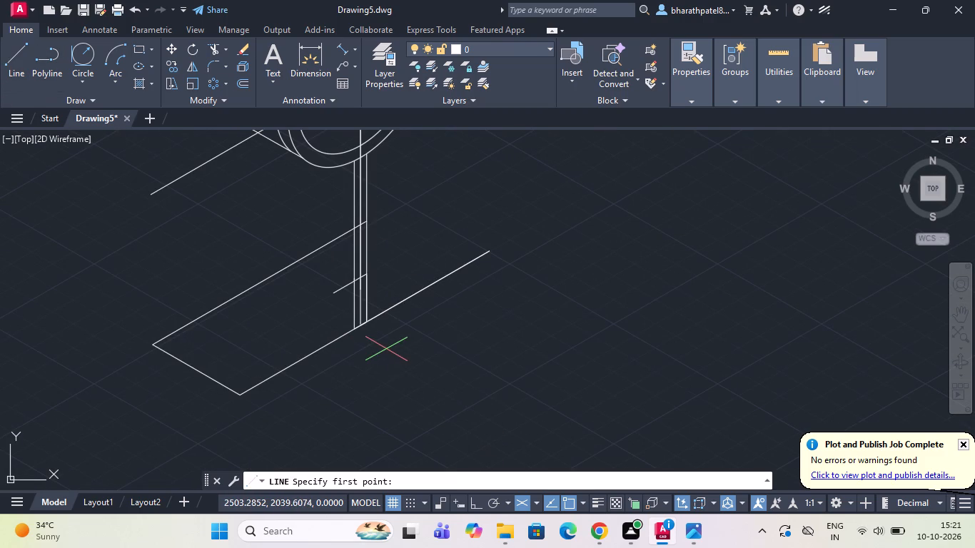
pyautogui.scroll(-1, 386, 349)
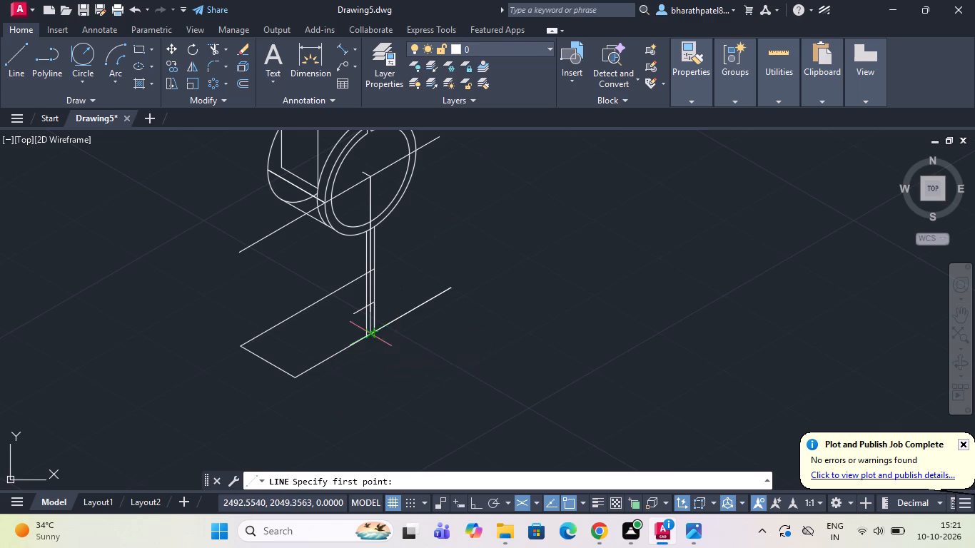
pyautogui.scroll(3, 364, 317)
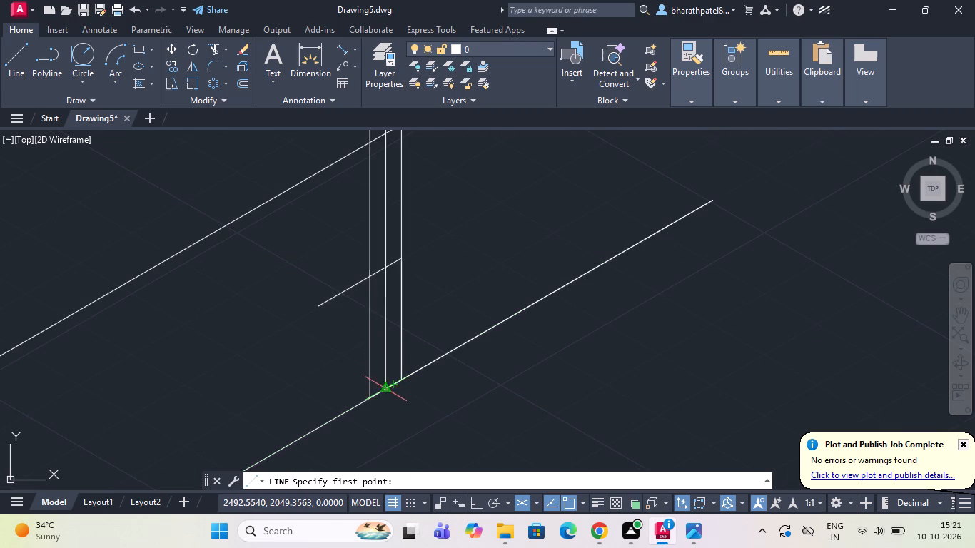
pyautogui.scroll(2, 383, 389)
pyautogui.click(391, 390)
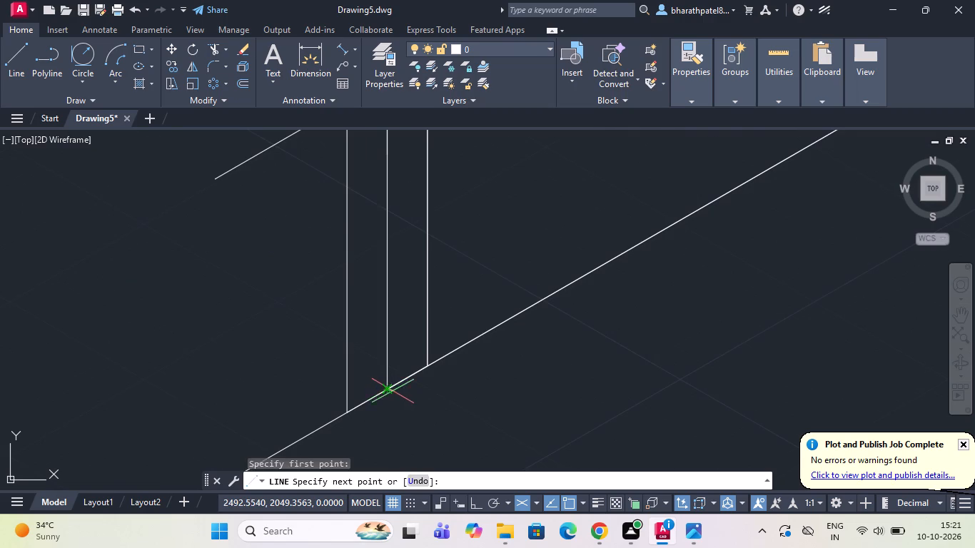
pyautogui.scroll(-6, 393, 391)
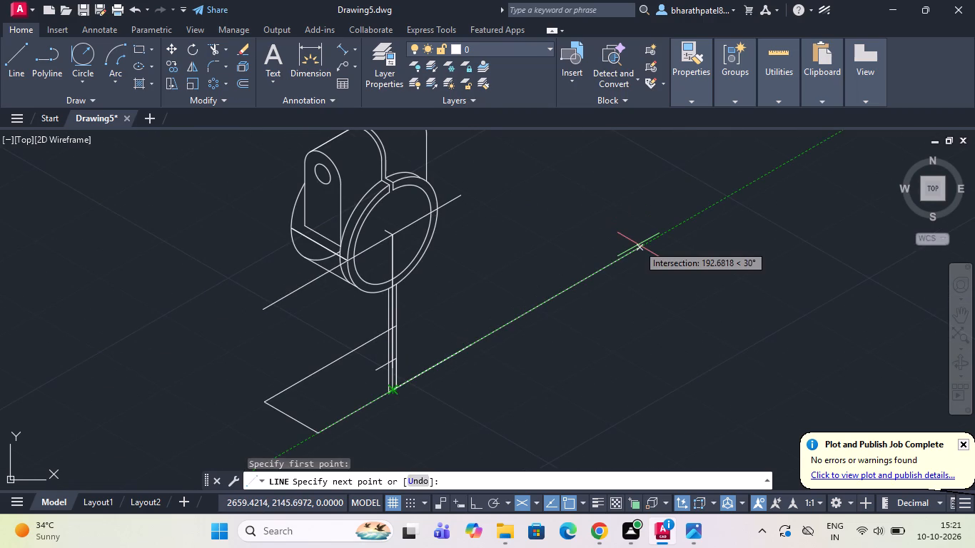
pyautogui.write('30')
pyautogui.press('Return')
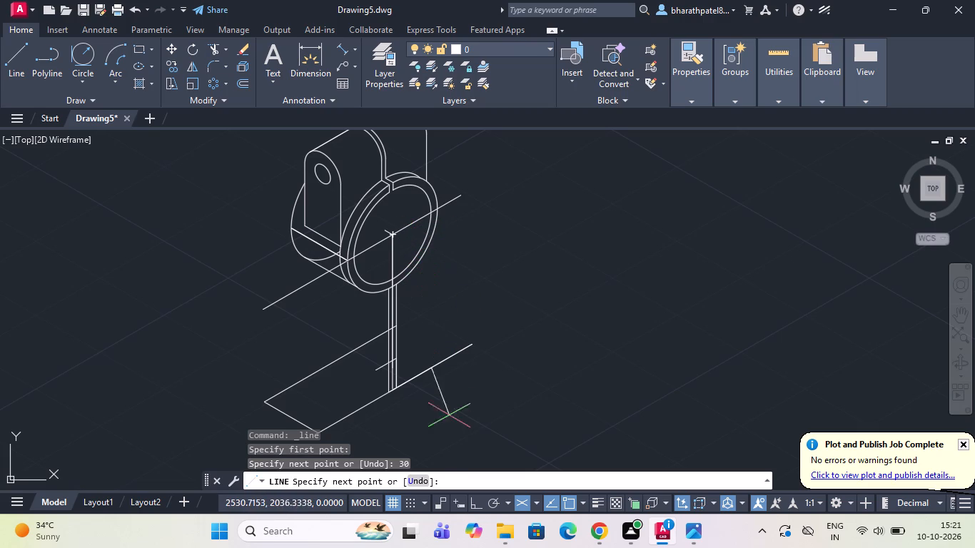
# With Polar tracking on, continue from the end of the 30-long line with a vertical at 90° up past the lug tops.
pyautogui.click(507, 502)
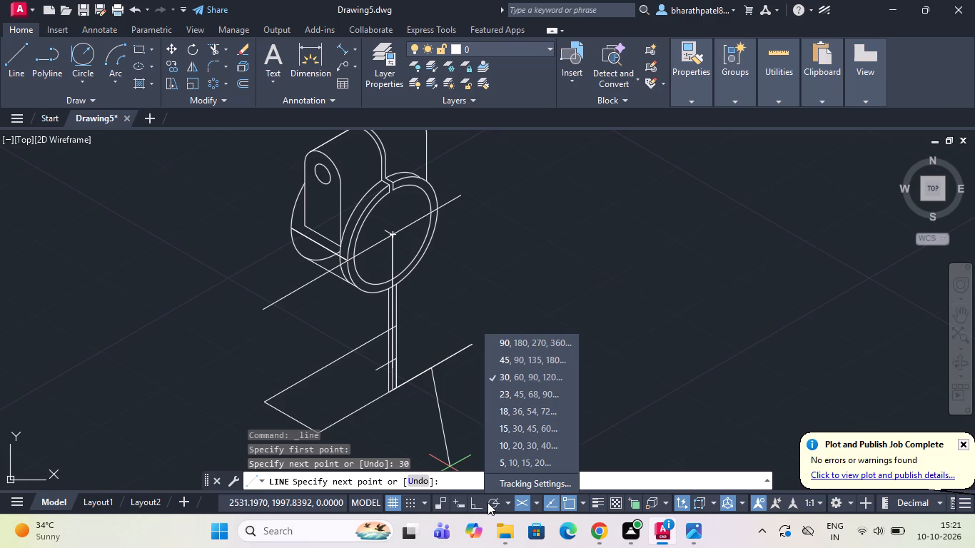
pyautogui.click(487, 502)
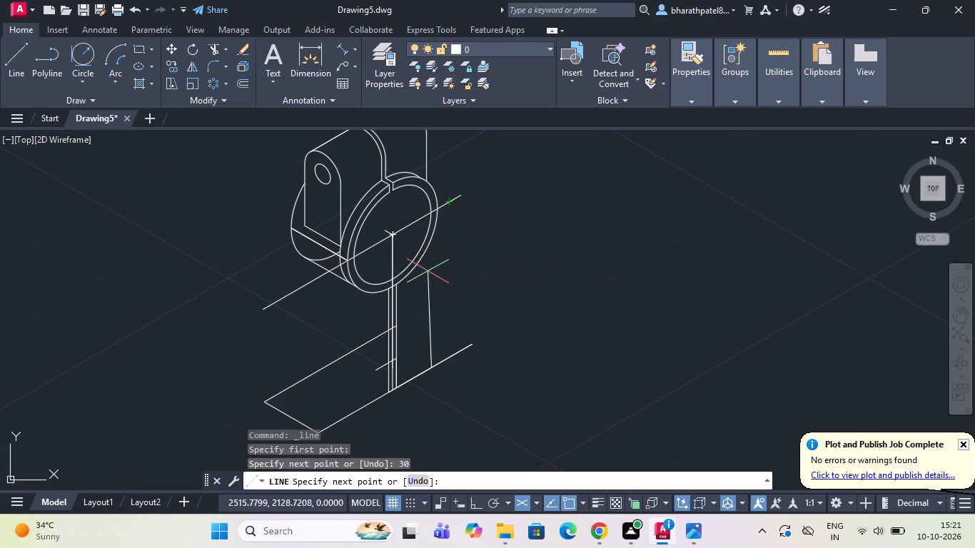
pyautogui.scroll(-4, 430, 243)
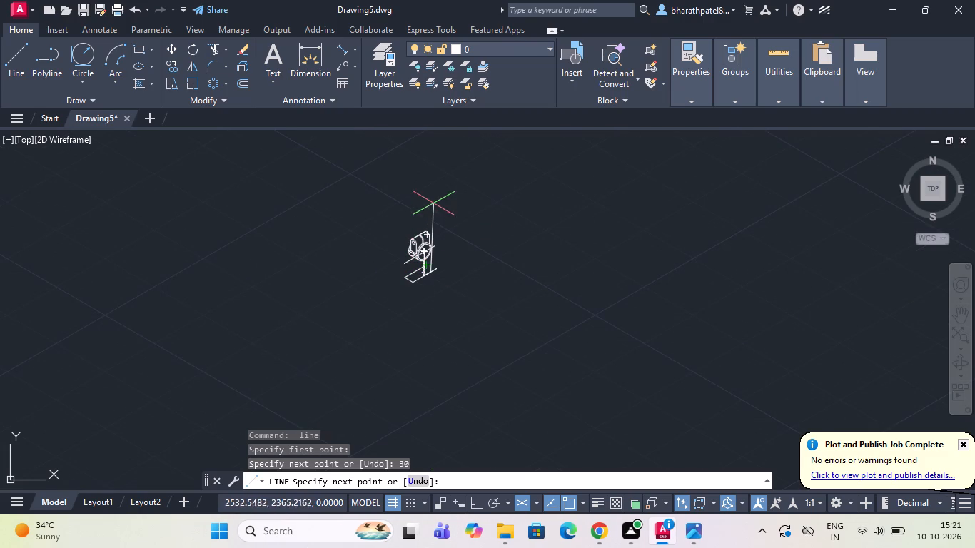
pyautogui.scroll(3, 428, 194)
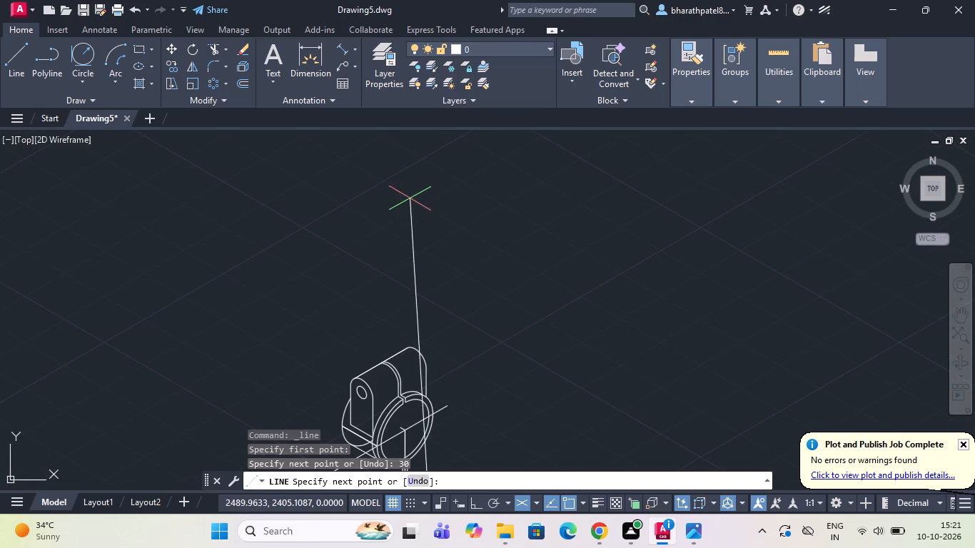
pyautogui.scroll(-2, 414, 196)
pyautogui.click(491, 503)
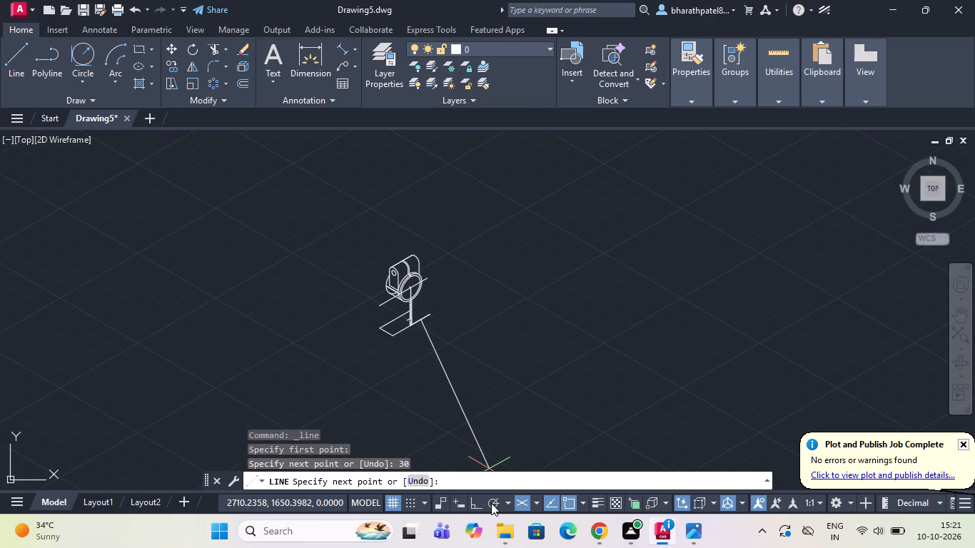
pyautogui.scroll(2, 408, 300)
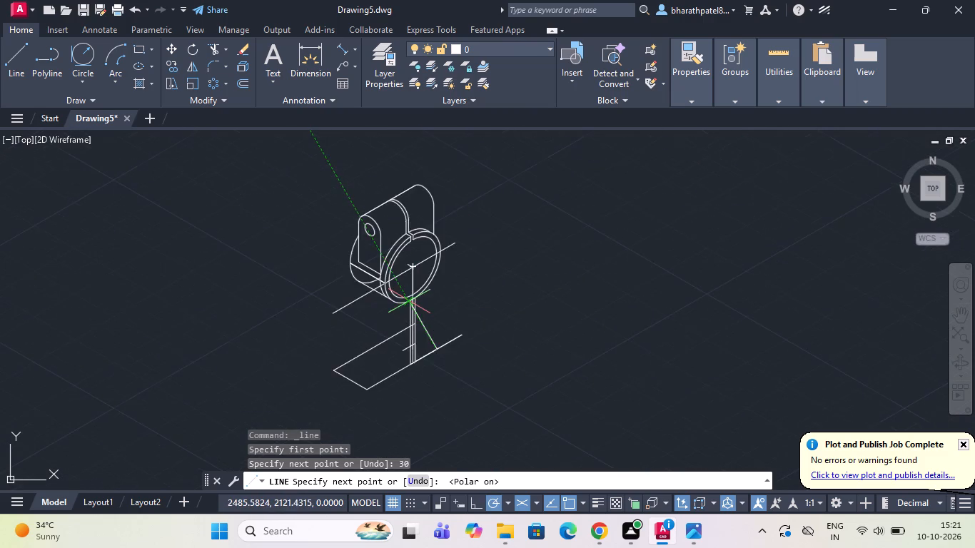
pyautogui.scroll(1, 408, 300)
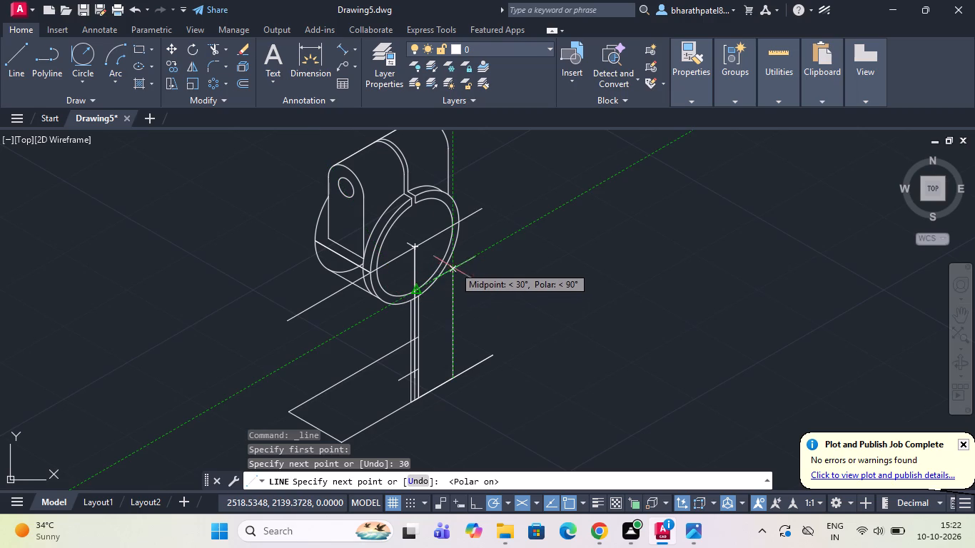
pyautogui.scroll(-3, 445, 176)
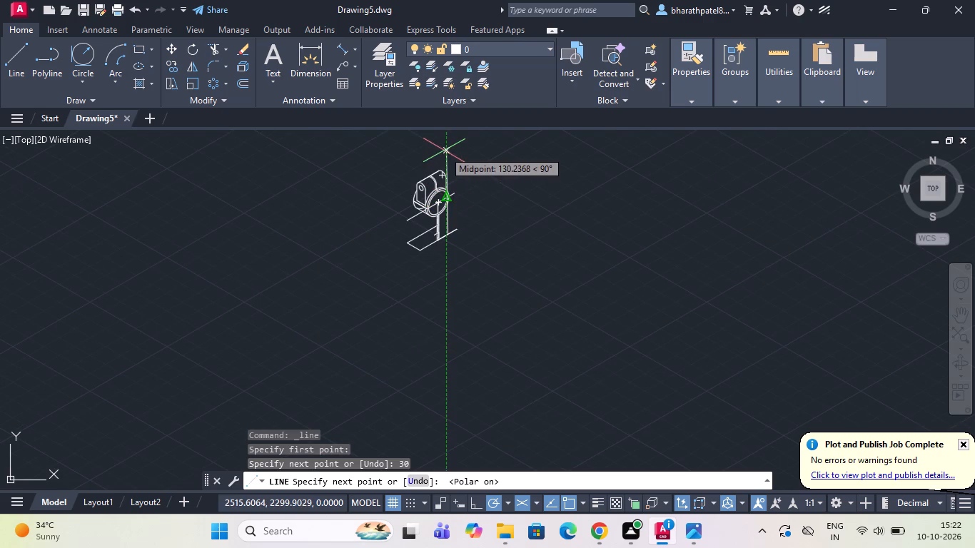
pyautogui.scroll(3, 441, 153)
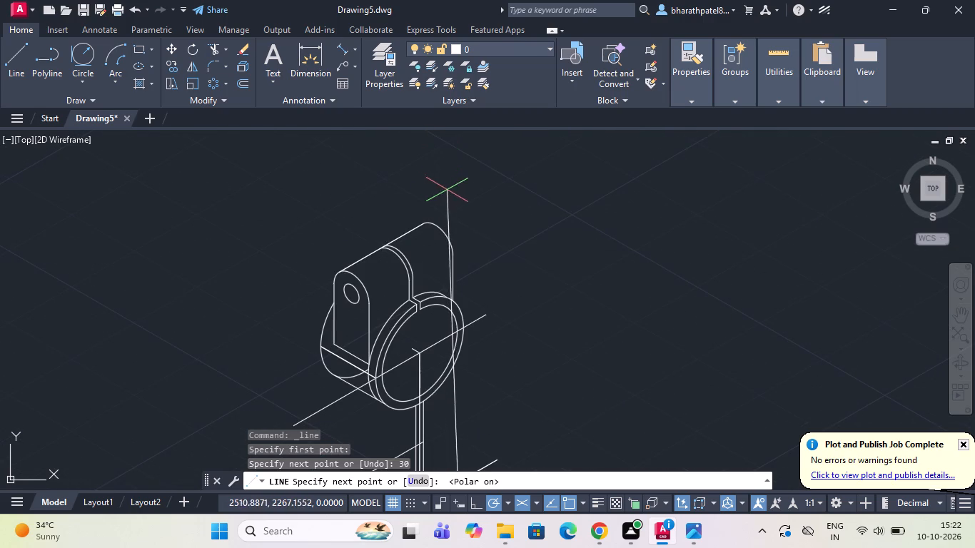
pyautogui.click(458, 192)
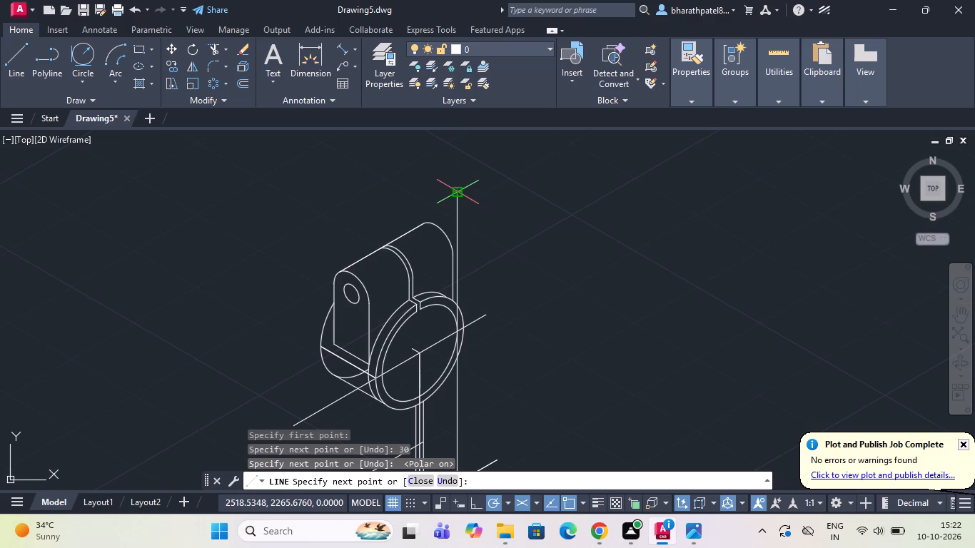
pyautogui.press('Escape')
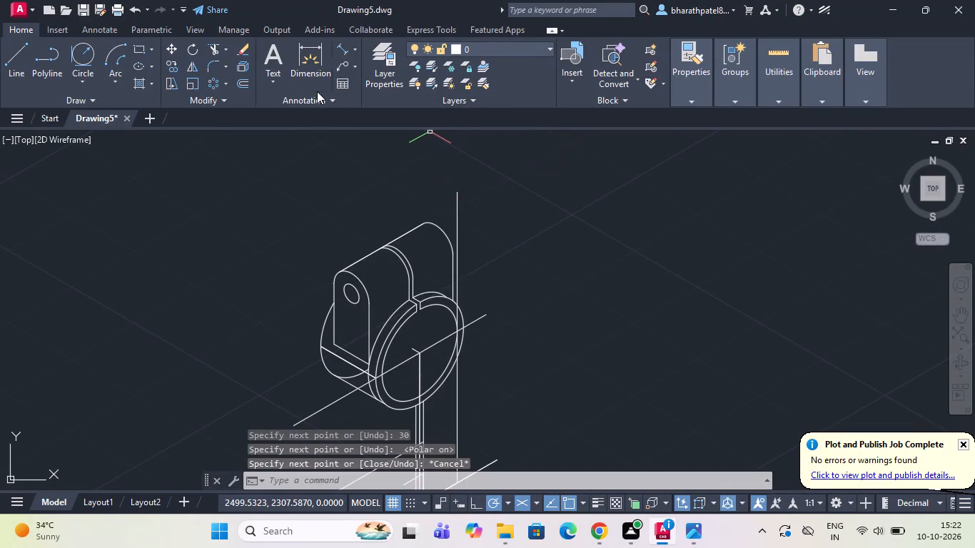
# Trim the new vertical back to the ring's outer front arc, removing every piece across and above the ring.
pyautogui.click(208, 46)
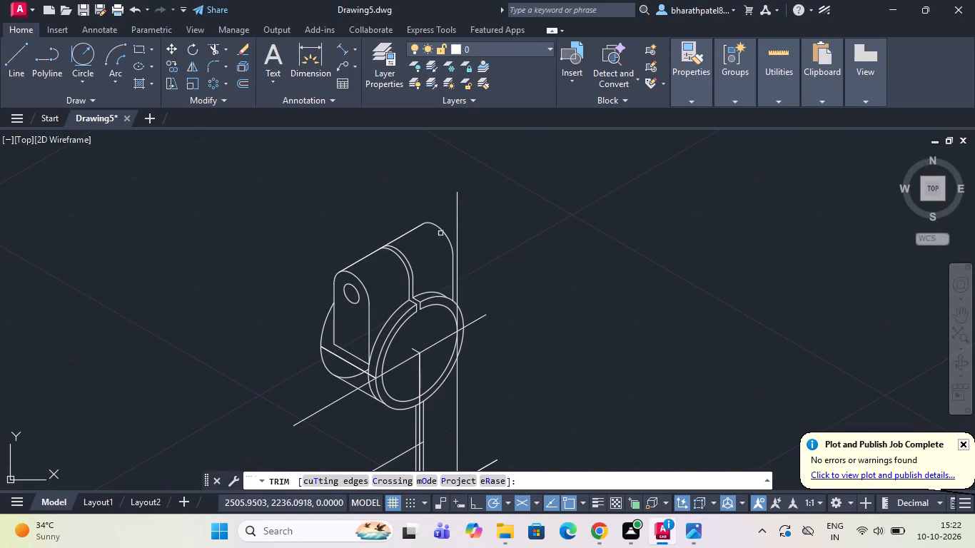
pyautogui.click(458, 227)
pyautogui.scroll(2, 453, 400)
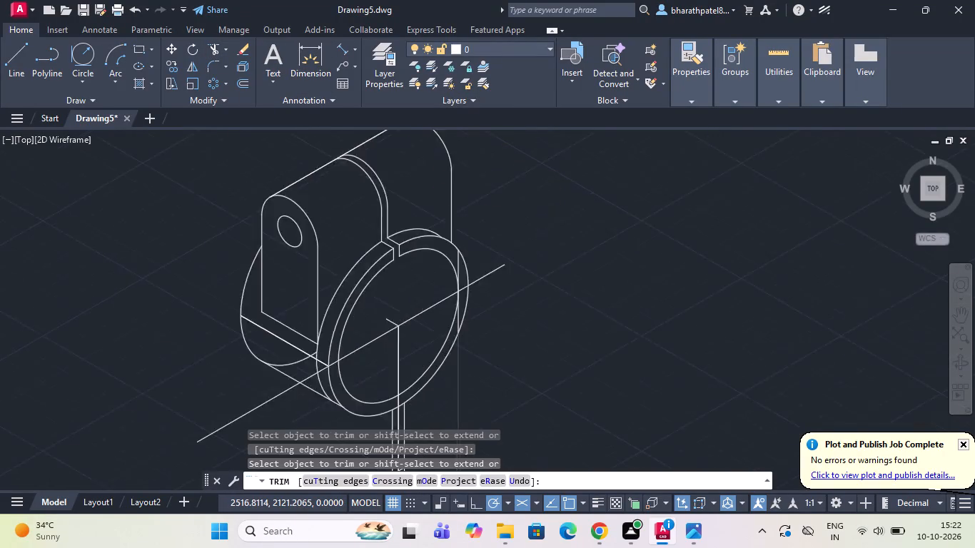
pyautogui.scroll(1, 453, 400)
pyautogui.click(461, 215)
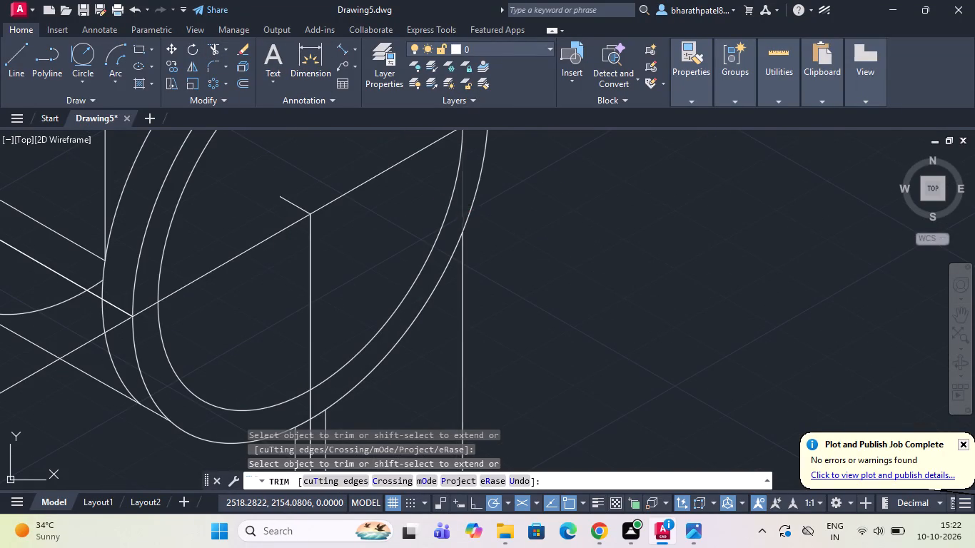
pyautogui.scroll(-2, 462, 215)
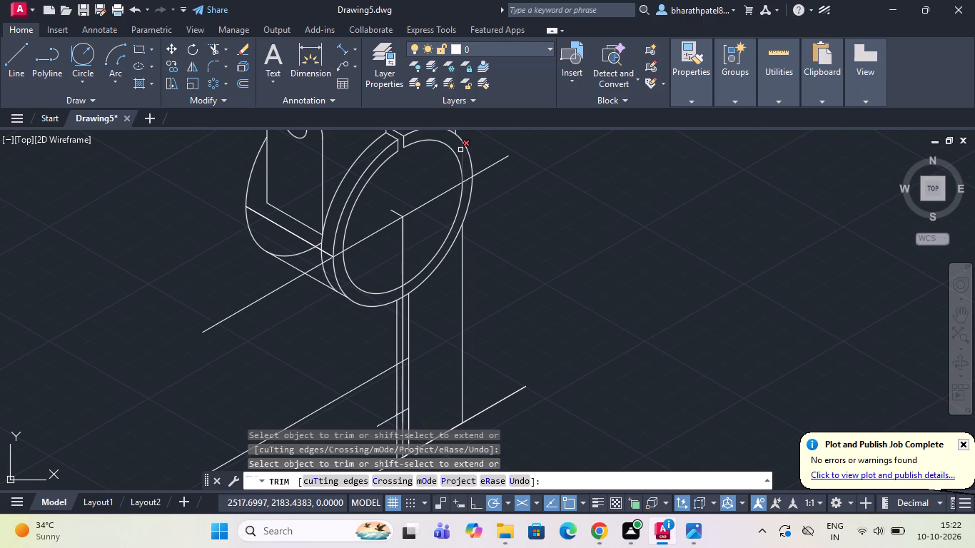
pyautogui.click(460, 150)
pyautogui.scroll(-2, 499, 211)
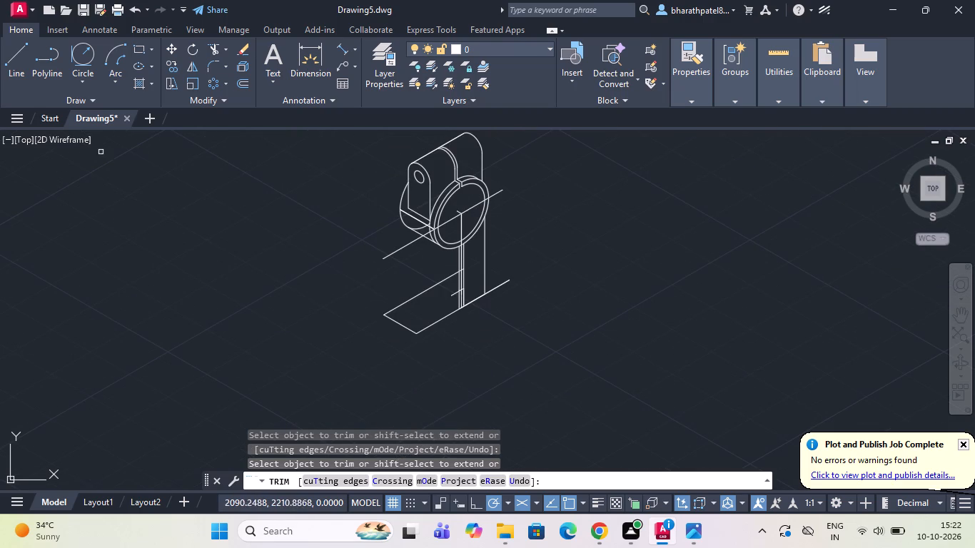
# From the bottom of the web's middle vertical, draw a 30-long line at 210° along the base's front edge.
pyautogui.click(9, 65)
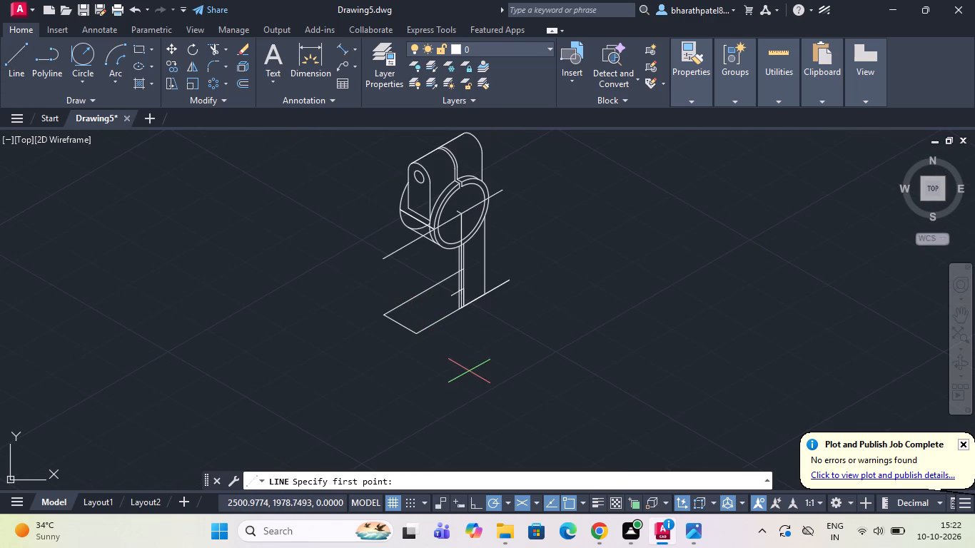
pyautogui.scroll(2, 473, 375)
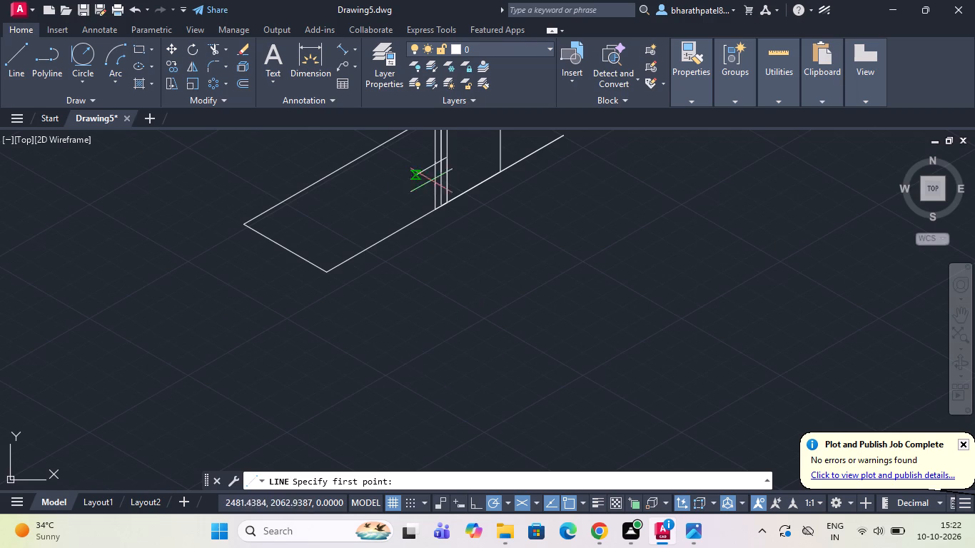
pyautogui.scroll(3, 444, 205)
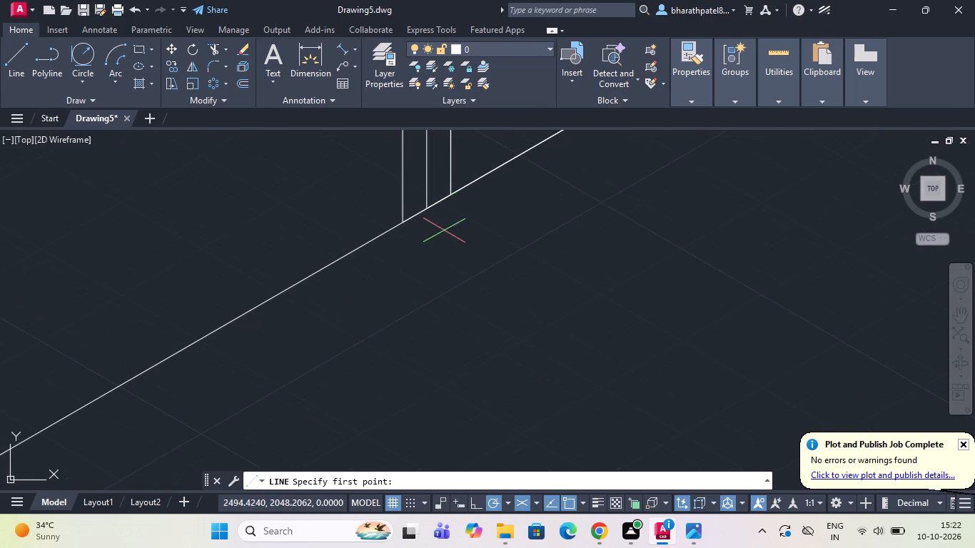
pyautogui.click(427, 210)
pyautogui.scroll(-2, 428, 210)
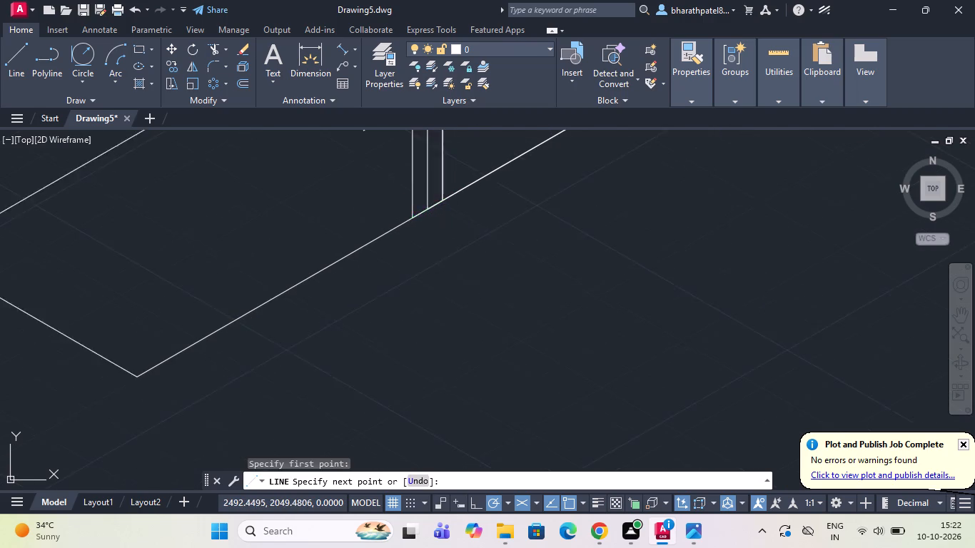
pyautogui.scroll(-2, 428, 210)
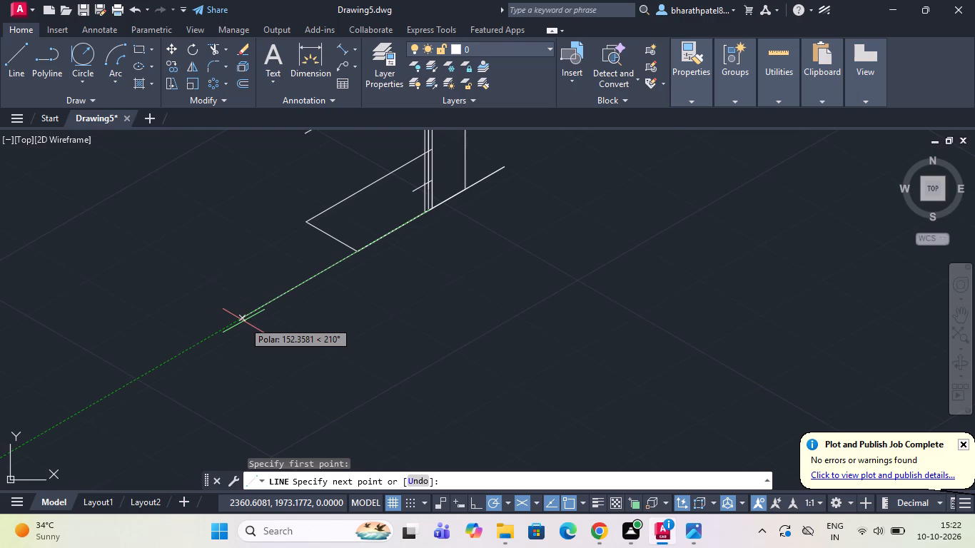
pyautogui.write('30')
pyautogui.press('Return')
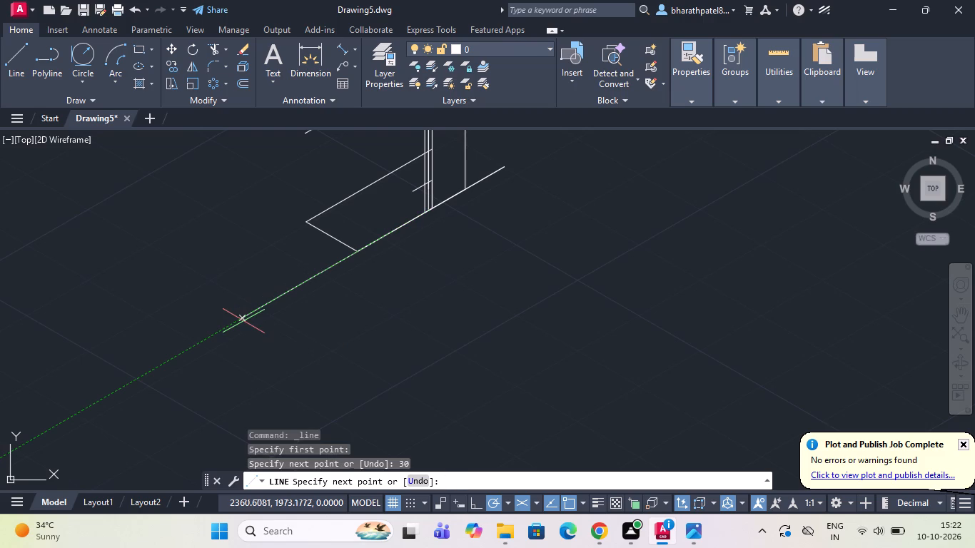
# Continue from the end of the 30-long line with a vertical at 90° up past the lug tops.
pyautogui.scroll(-3, 261, 285)
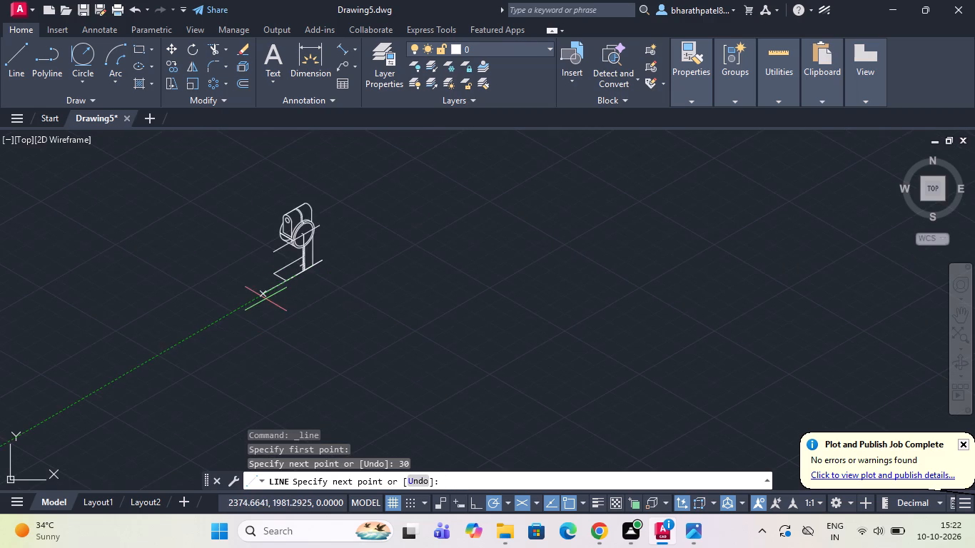
pyautogui.scroll(2, 276, 180)
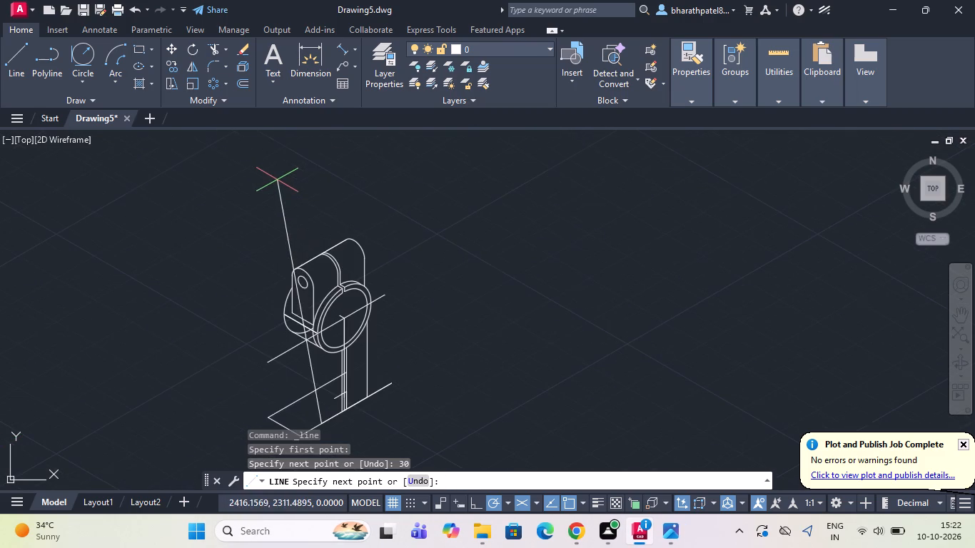
pyautogui.click(318, 179)
pyautogui.press('Escape')
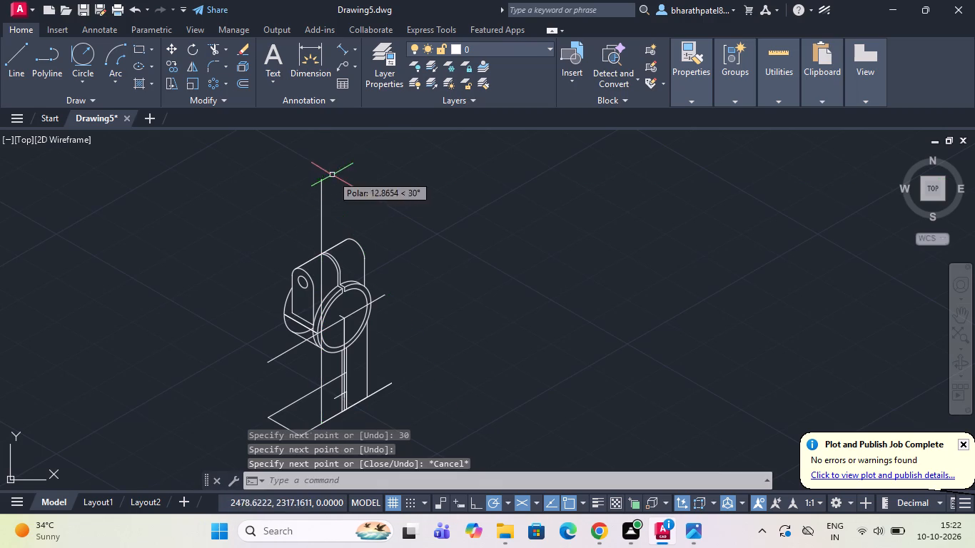
# Trim the new vertical back to the ring's lower slanted edge and delete the leftover piece above the ring.
pyautogui.scroll(3, 318, 336)
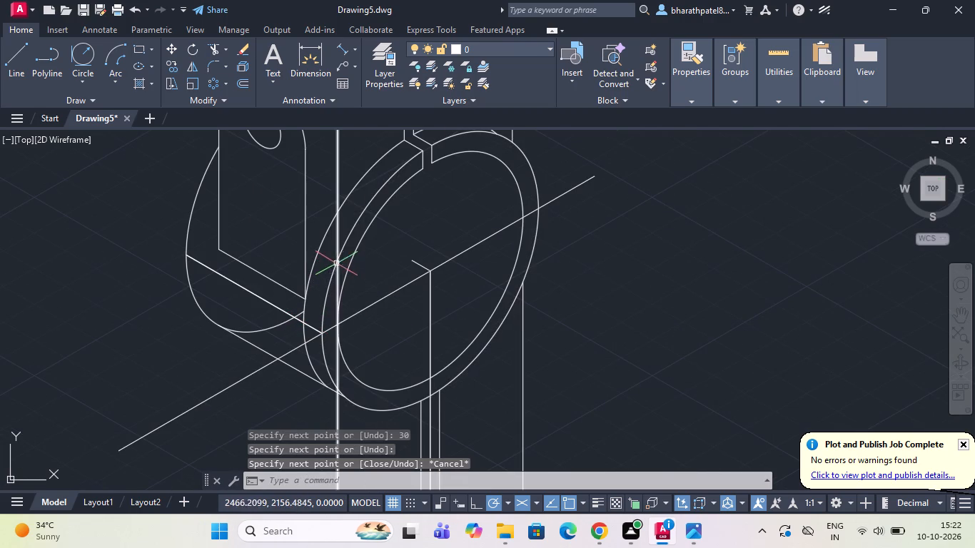
pyautogui.click(215, 46)
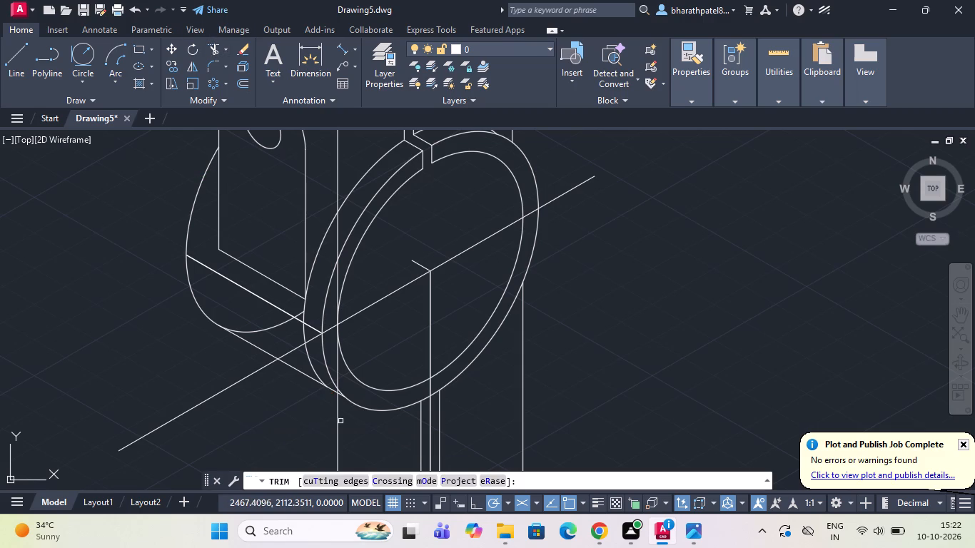
pyautogui.scroll(3, 340, 421)
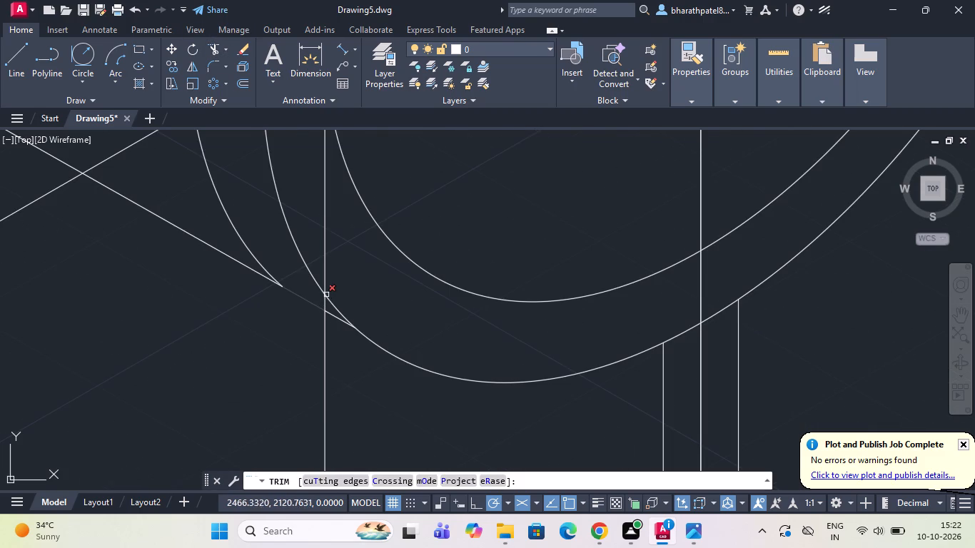
pyautogui.click(325, 271)
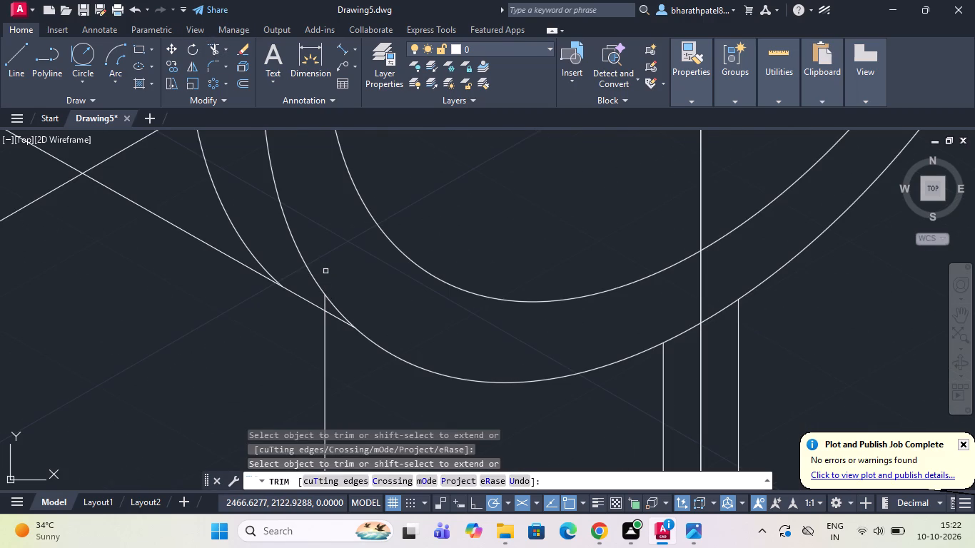
pyautogui.click(323, 303)
pyautogui.scroll(-3, 323, 304)
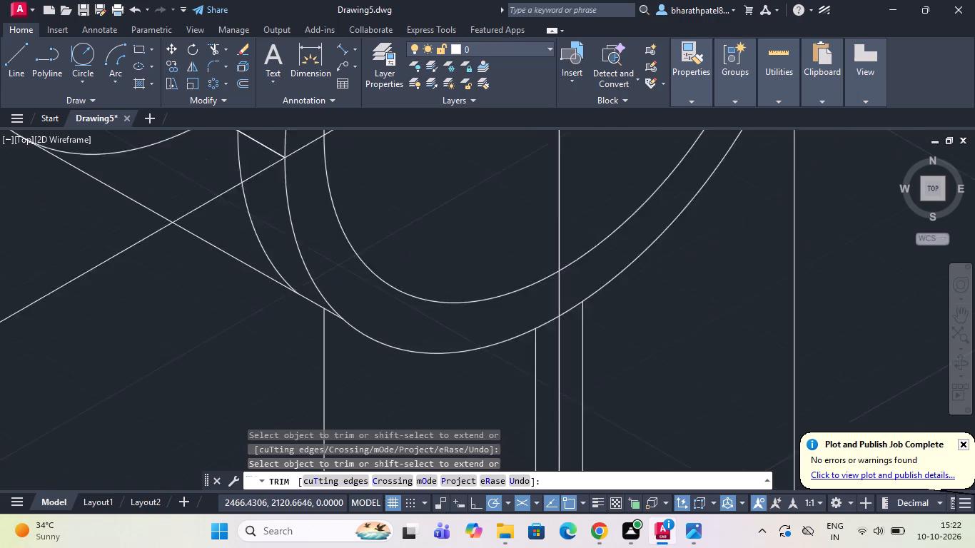
pyautogui.press('Escape')
pyautogui.scroll(-2, 323, 325)
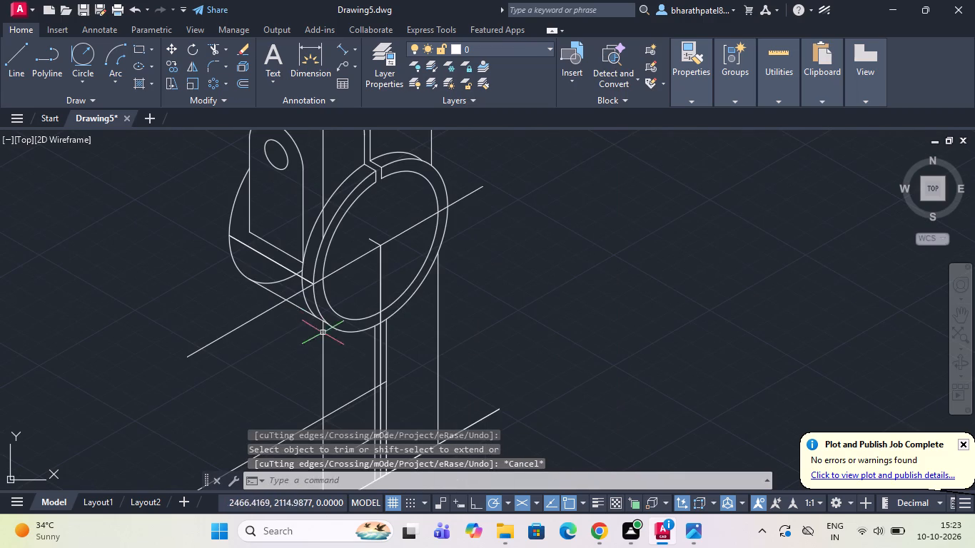
pyautogui.click(323, 196)
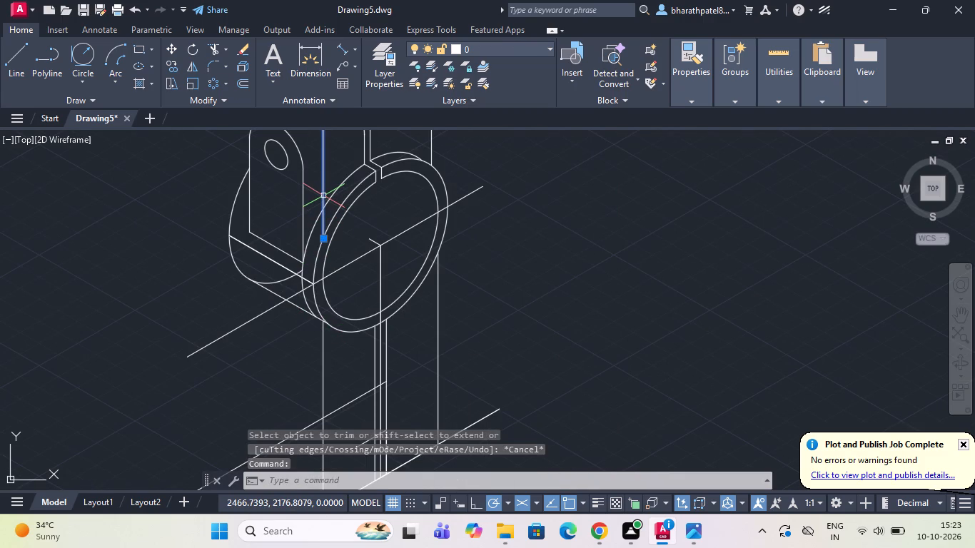
pyautogui.press('Delete')
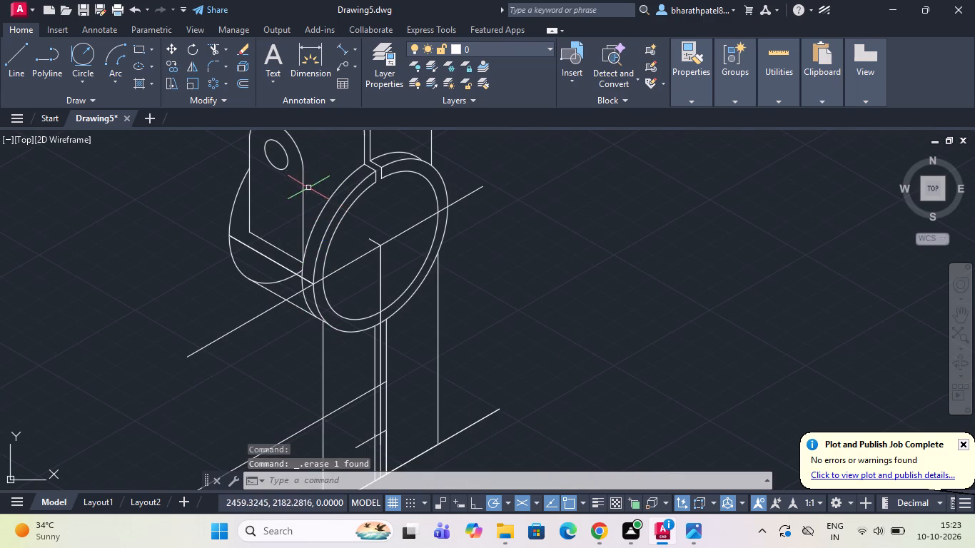
# From the bottom of the web's middle vertical, draw a 45-long line at 210° along the base's front edge.
pyautogui.scroll(-3, 310, 208)
pyautogui.scroll(2, 290, 275)
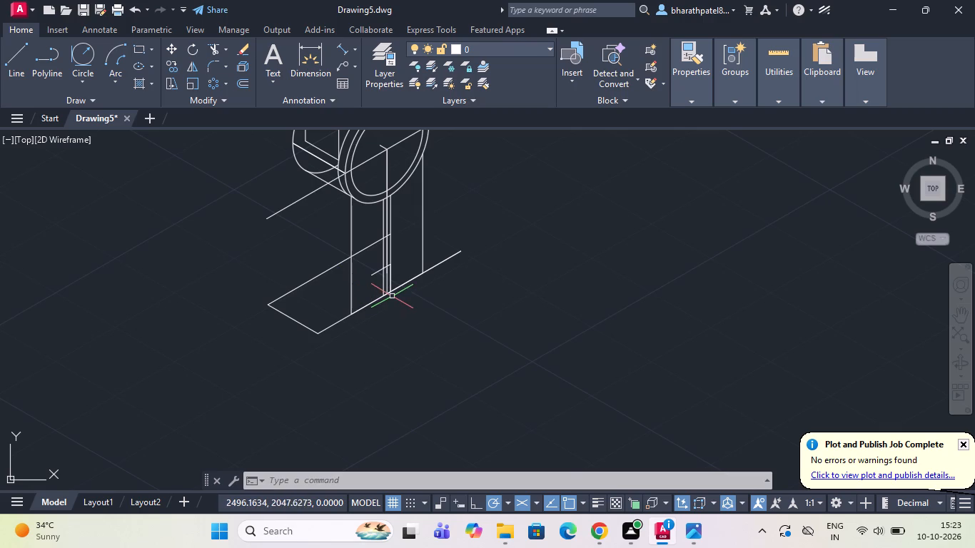
pyautogui.moveTo(15, 66); pyautogui.dragTo(18, 72)
pyautogui.scroll(3, 403, 303)
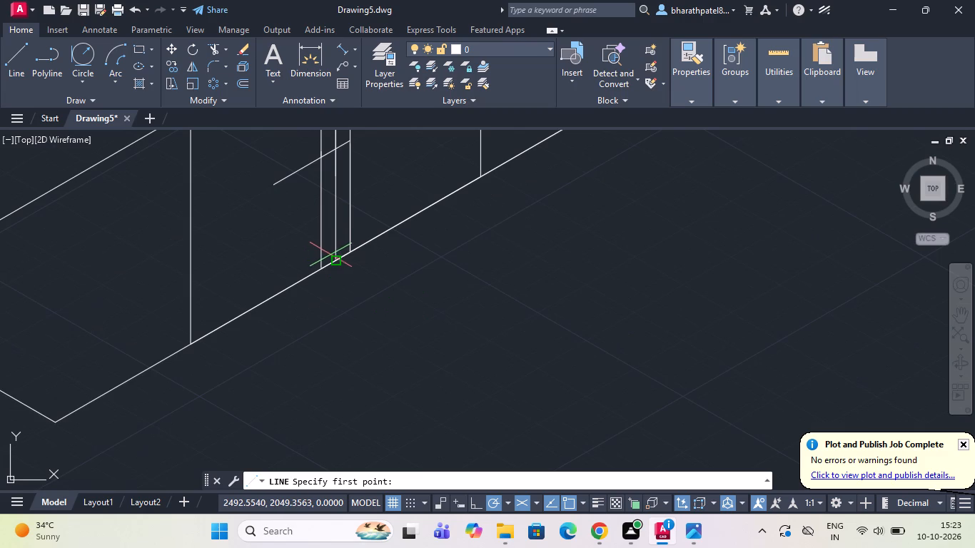
pyautogui.click(335, 259)
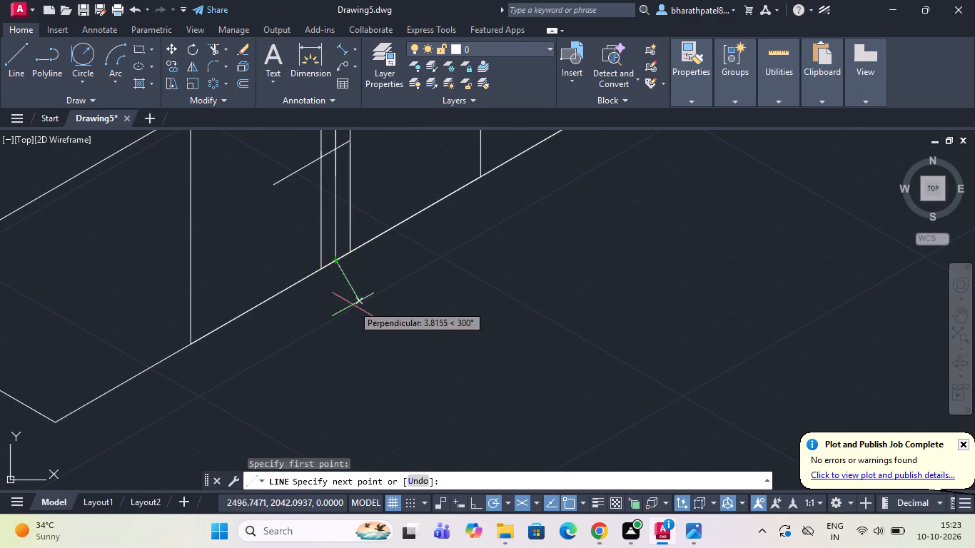
pyautogui.scroll(-3, 77, 345)
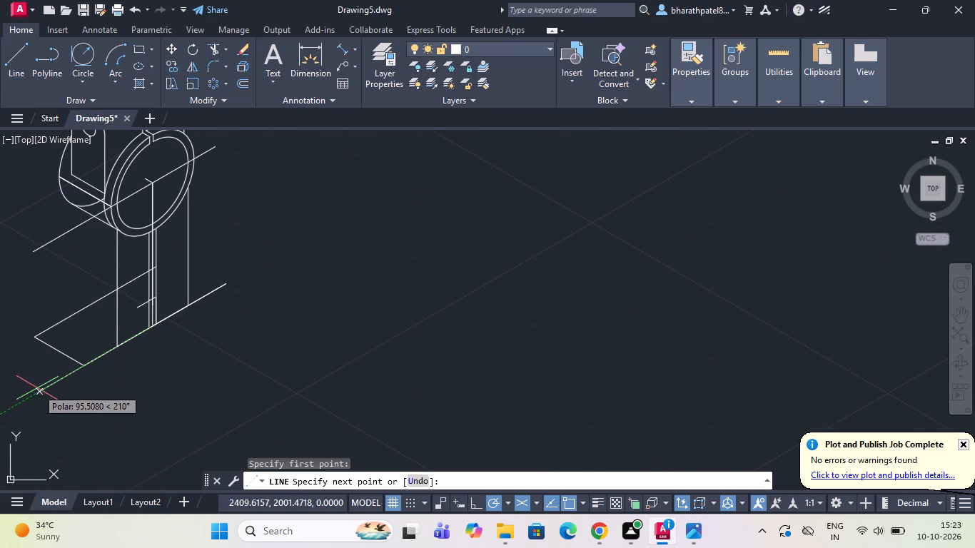
pyautogui.write('45')
pyautogui.press('Return')
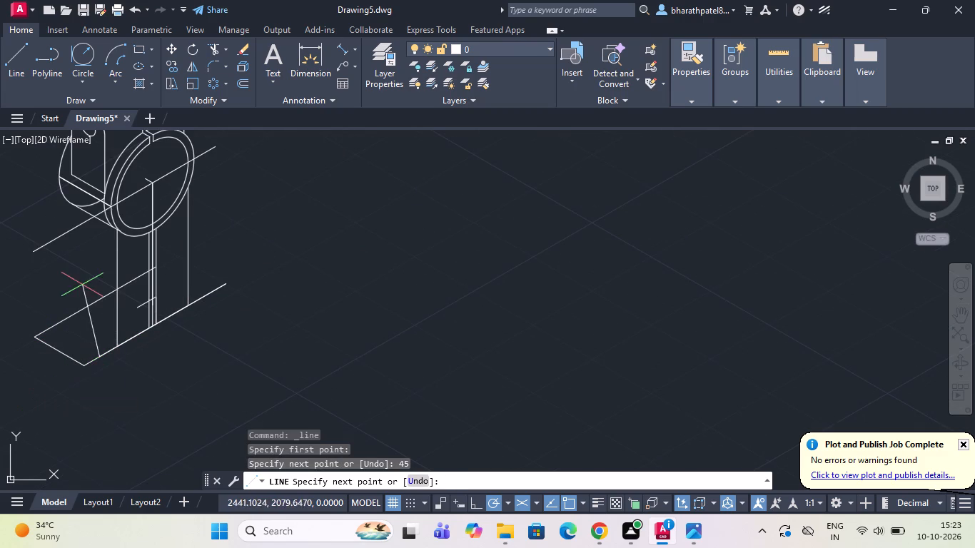
# Continue from the end of the 45-long line with a line about 35 long at 150° across the base.
pyautogui.scroll(1, 66, 295)
pyautogui.scroll(-6, 71, 296)
pyautogui.scroll(1, 56, 315)
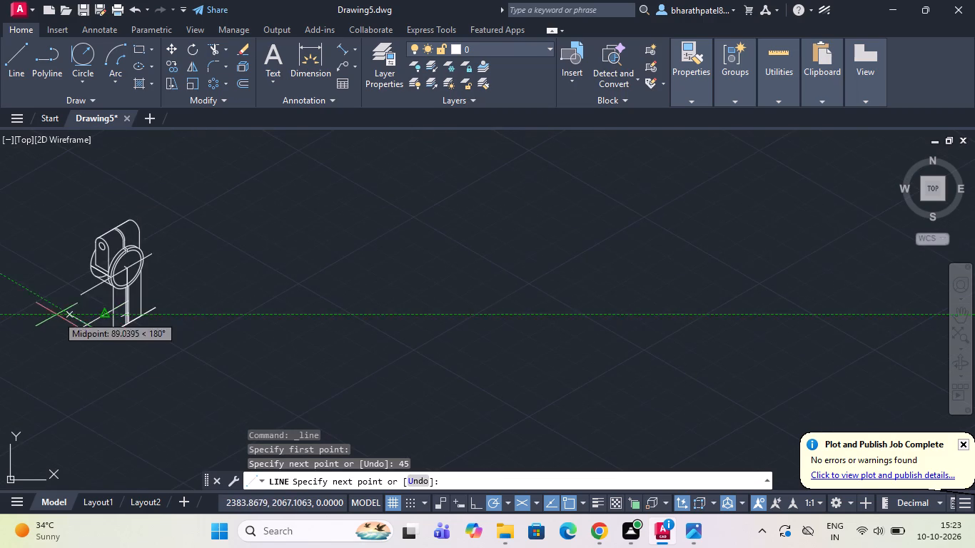
pyautogui.scroll(3, 56, 315)
pyautogui.scroll(-2, 66, 303)
pyautogui.scroll(1, 141, 364)
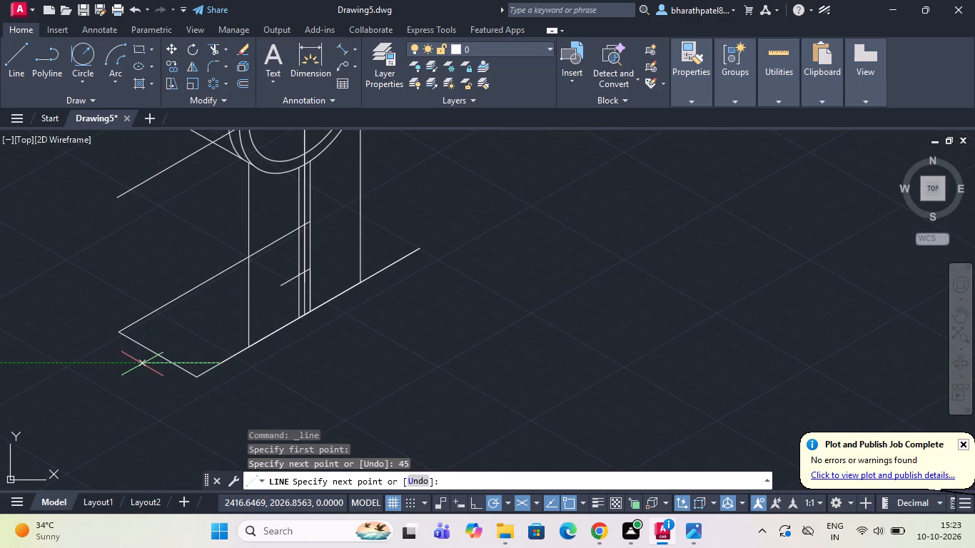
pyautogui.click(157, 323)
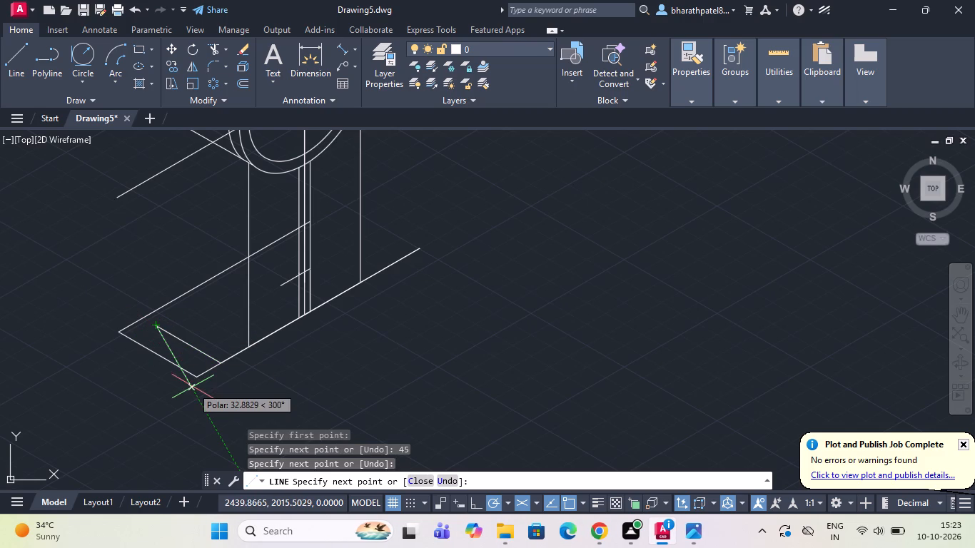
pyautogui.press('Escape')
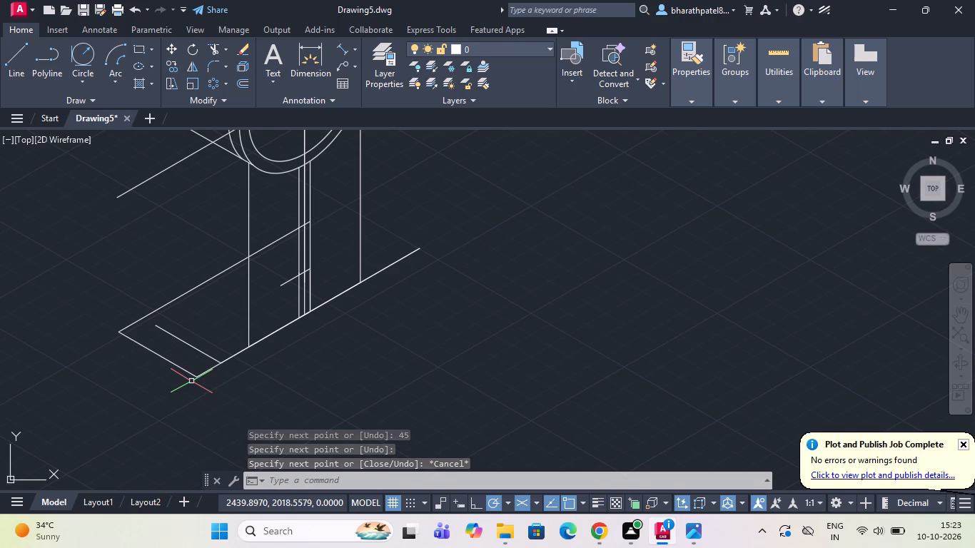
# From the front end of the new 150° line, draw a 90-long line at 30° along the base's front edge.
pyautogui.click(9, 56)
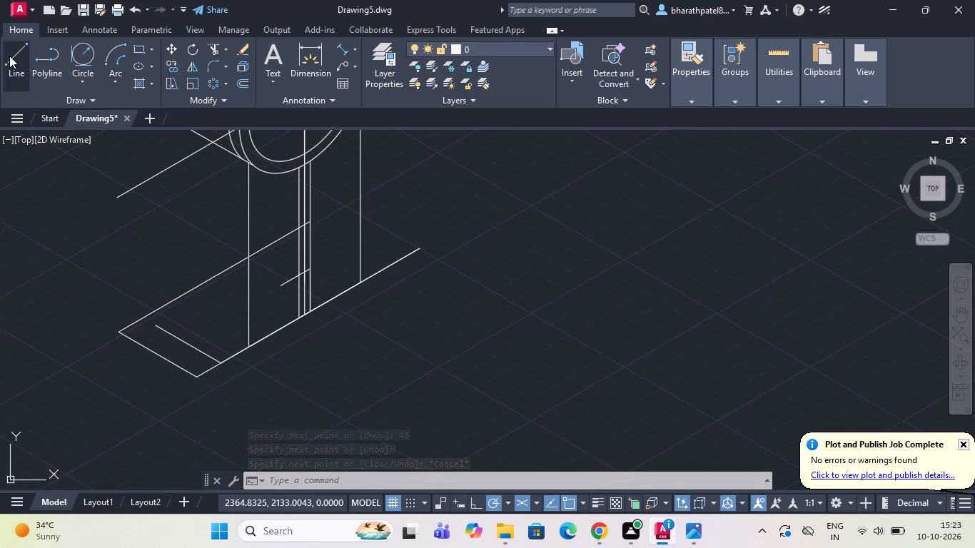
pyautogui.scroll(3, 219, 409)
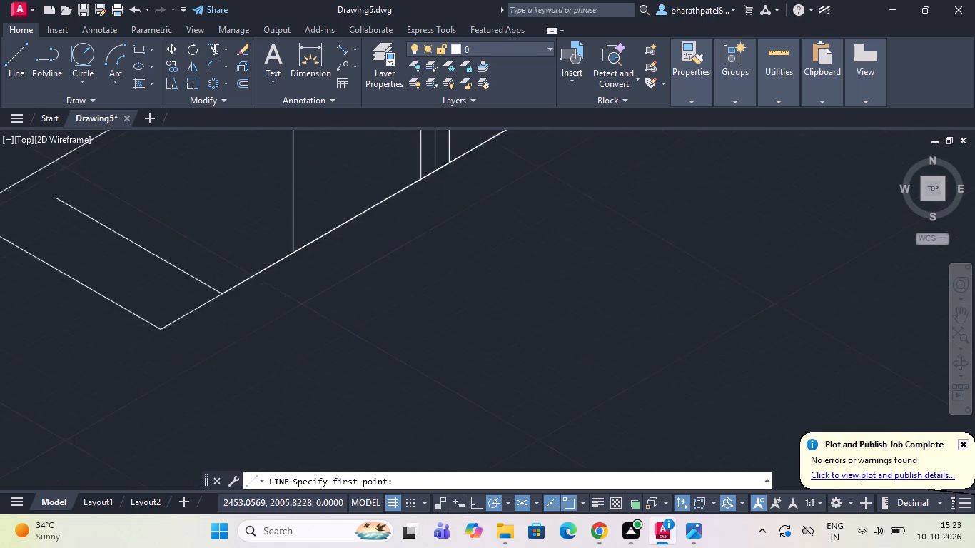
pyautogui.click(220, 224)
pyautogui.scroll(-2, 218, 230)
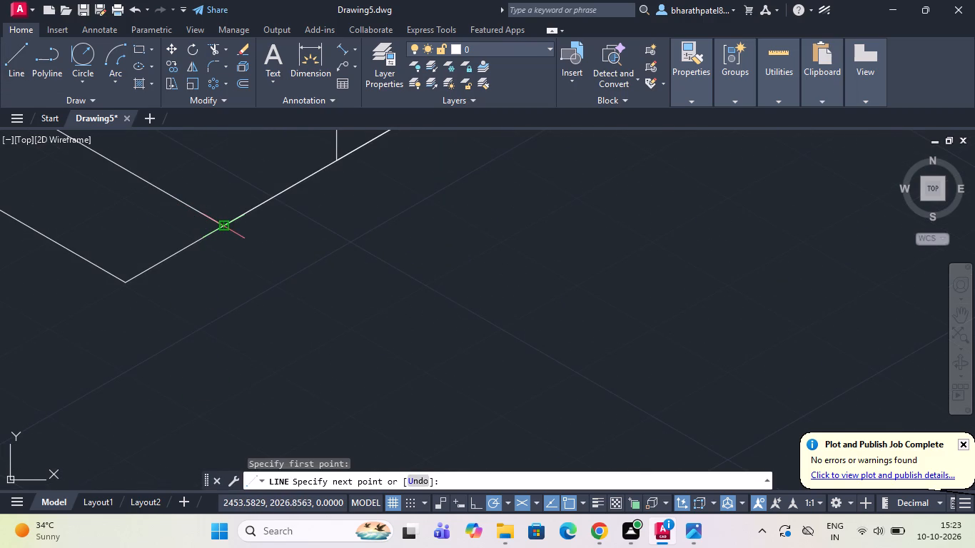
pyautogui.scroll(-5, 217, 239)
pyautogui.scroll(1, 306, 185)
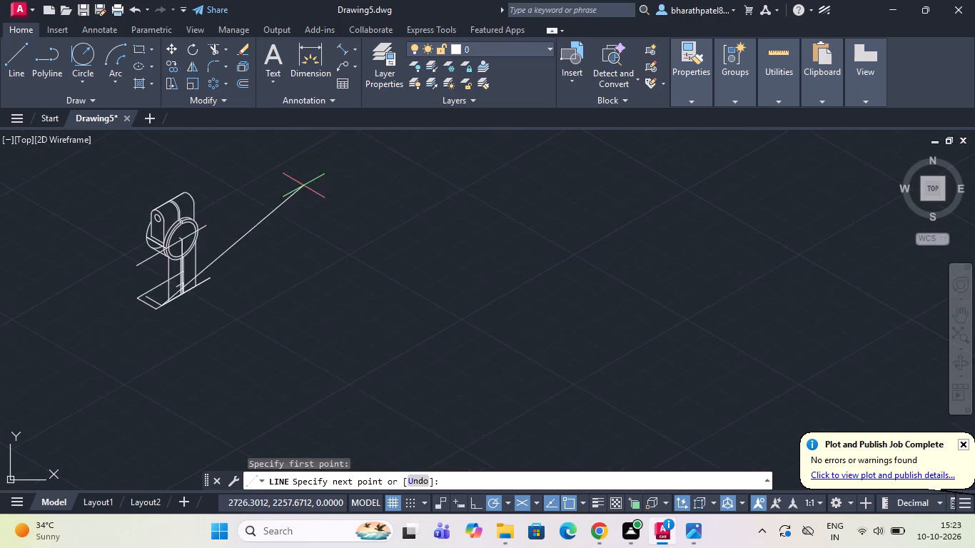
pyautogui.scroll(1, 303, 186)
pyautogui.scroll(-3, 303, 186)
pyautogui.scroll(3, 240, 239)
pyautogui.scroll(-2, 240, 239)
pyautogui.scroll(1, 249, 216)
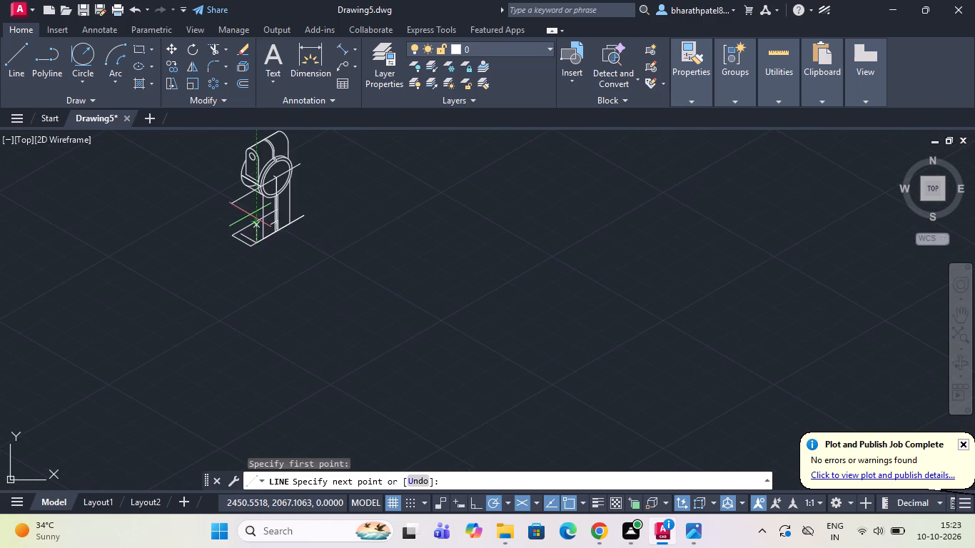
pyautogui.scroll(3, 286, 205)
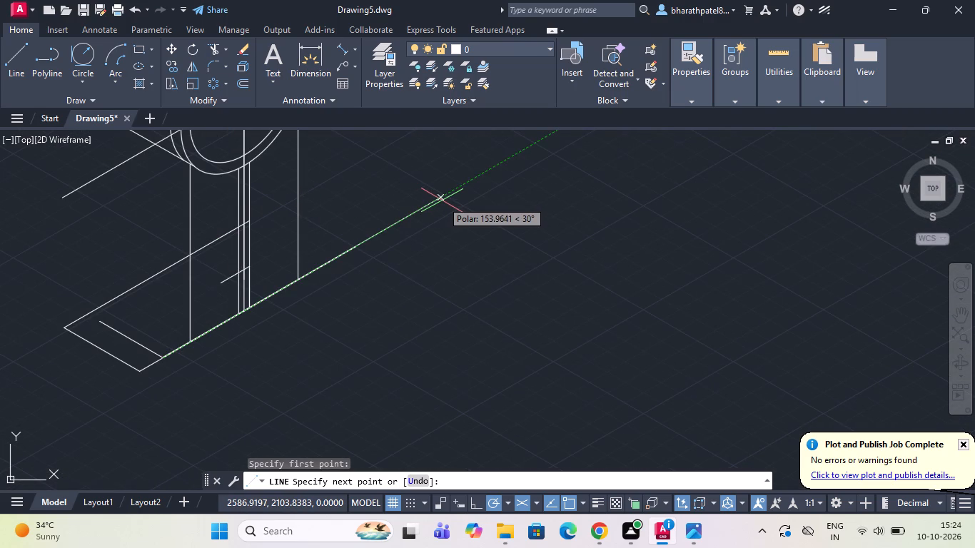
pyautogui.write('90')
pyautogui.press('Return')
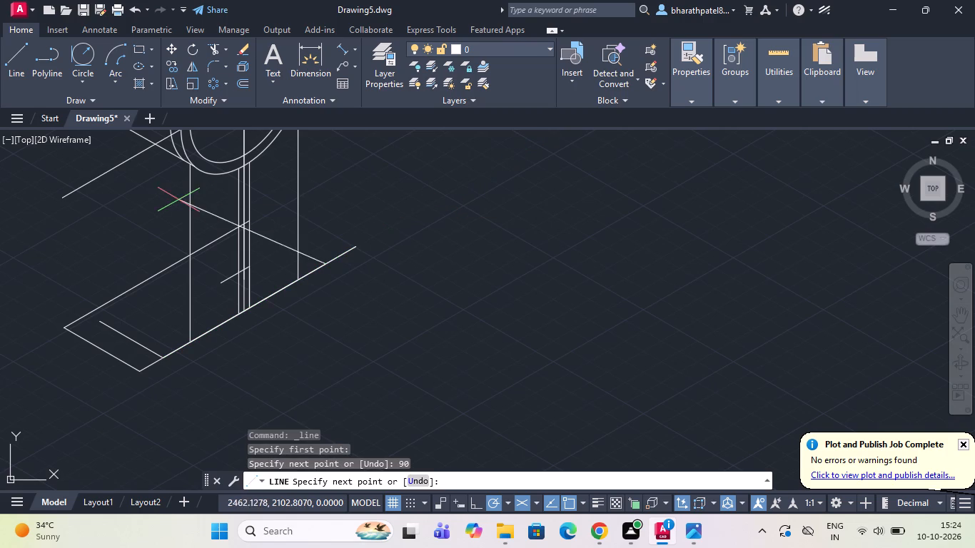
# Continue from the end of the 90-long line with a line about 39 long at 150° across the base.
pyautogui.click(258, 219)
pyautogui.press('Escape')
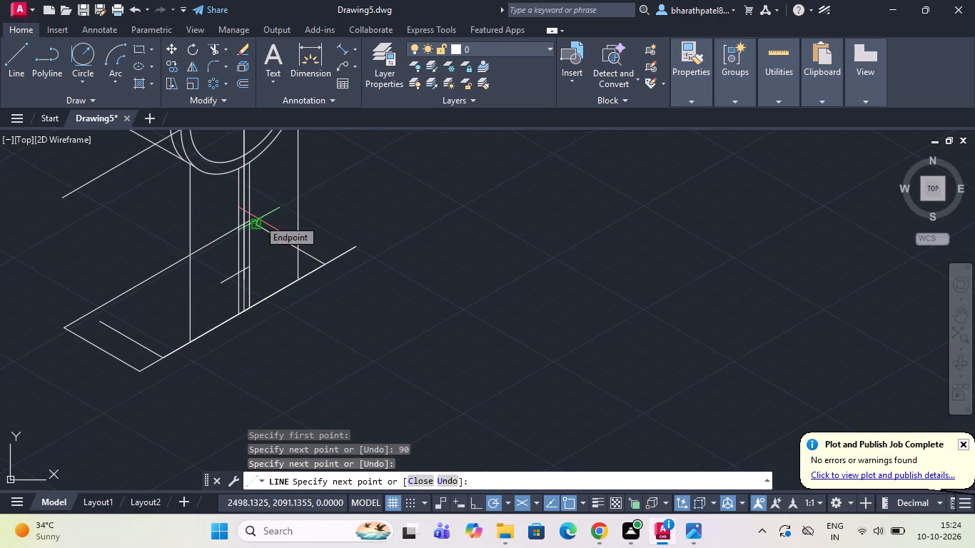
# From the base's far left corner, draw a 10-long line straight up and continue it with a 42-long line at 330°.
pyautogui.scroll(-1, 314, 229)
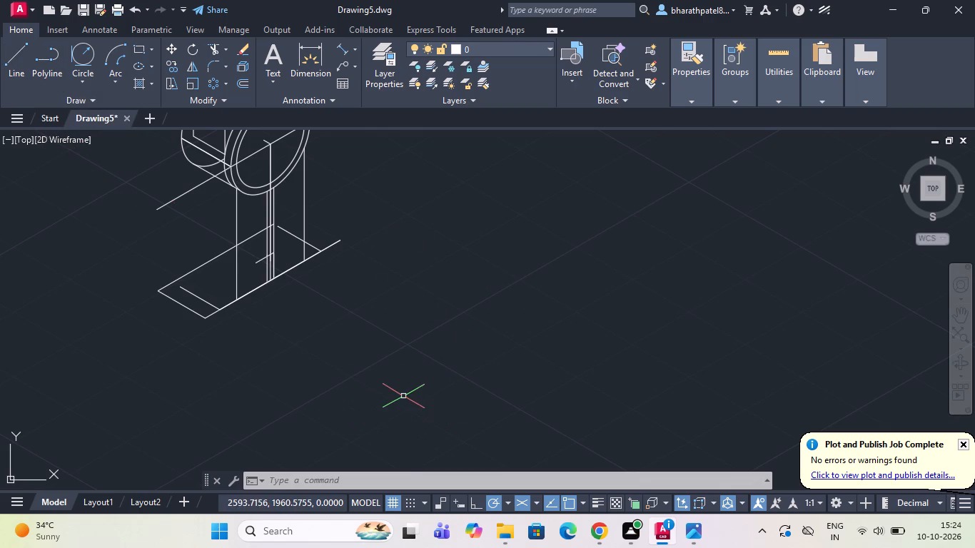
pyautogui.click(19, 57)
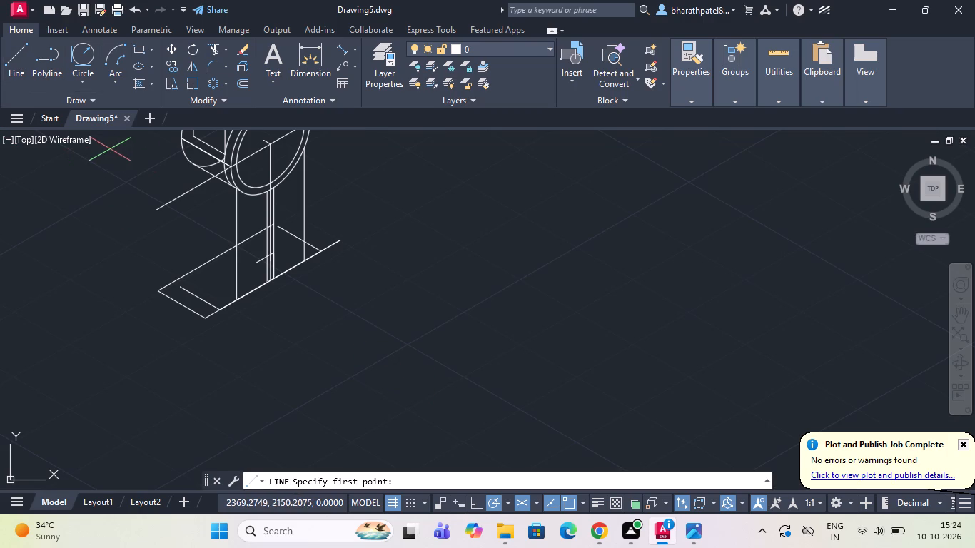
pyautogui.scroll(4, 149, 288)
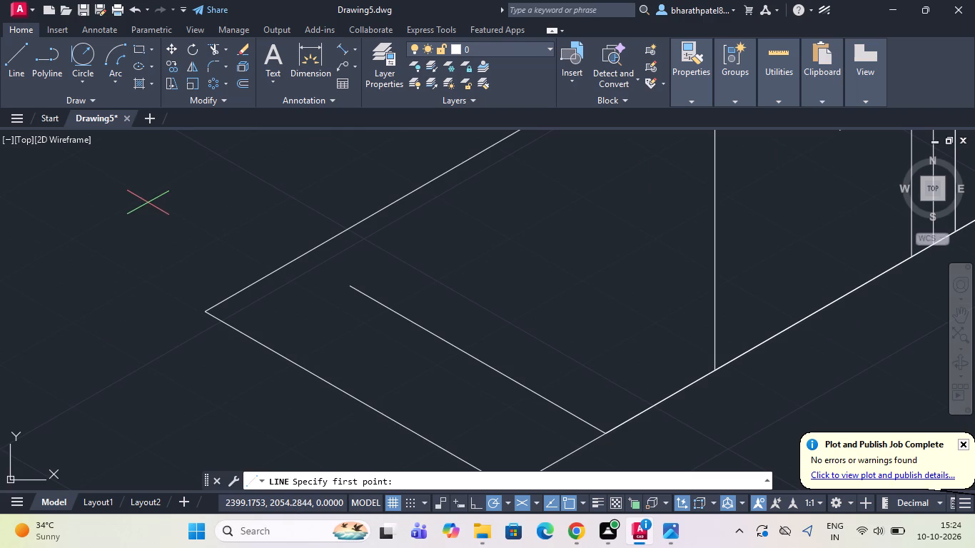
pyautogui.click(204, 311)
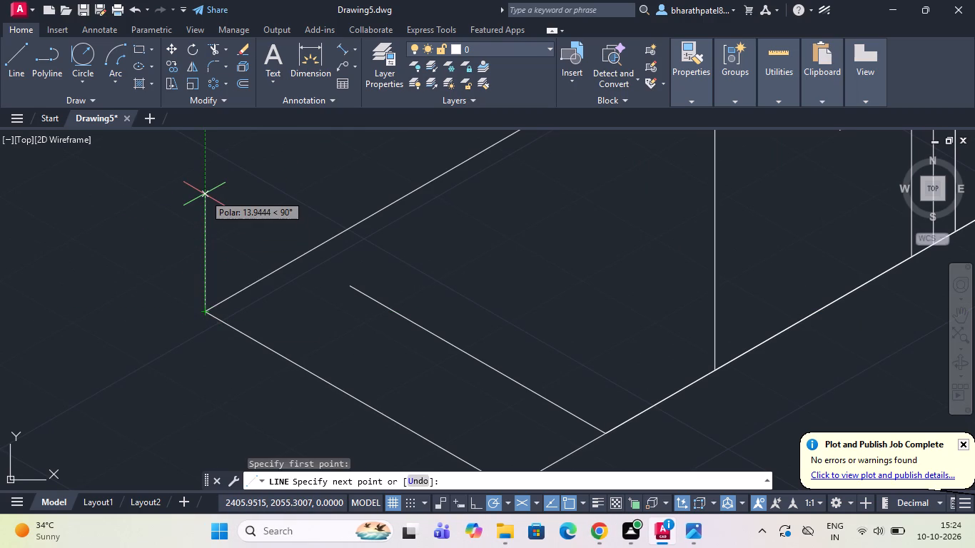
pyautogui.press('1')
pyautogui.press('0')
pyautogui.press('Return')
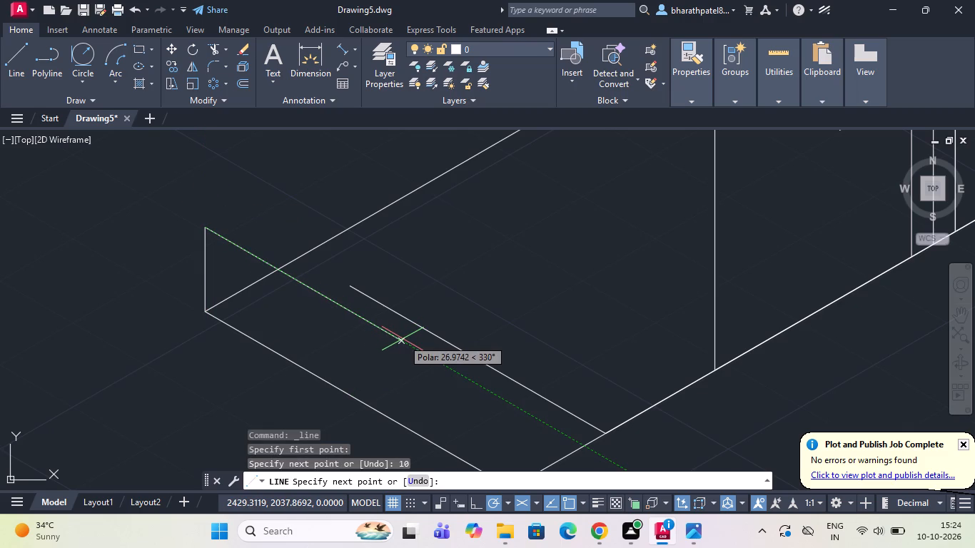
pyautogui.write('42')
pyautogui.press('Return')
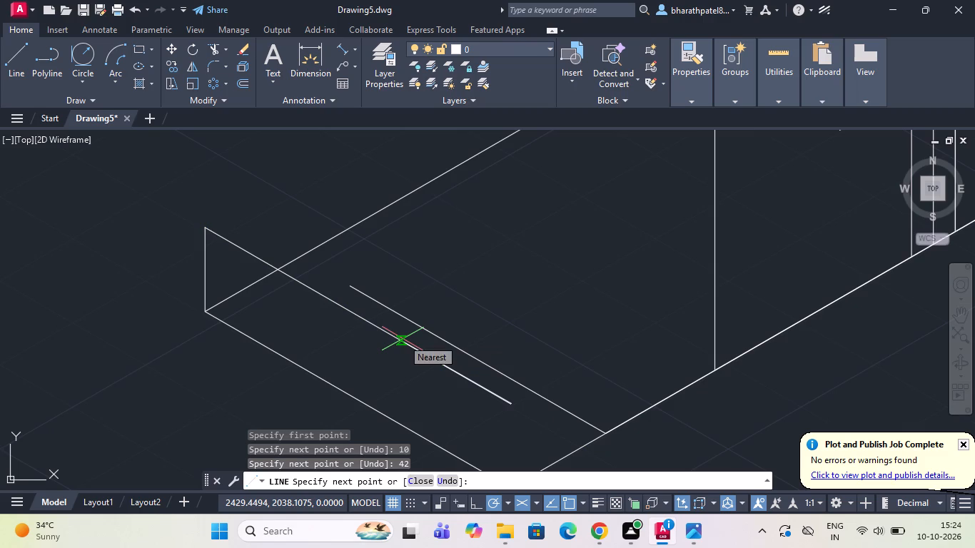
# Continue with a 120-long line at 30° for the base's upper front edge and close it down to the lower edge's end.
pyautogui.scroll(-4, 637, 426)
pyautogui.scroll(-2, 440, 397)
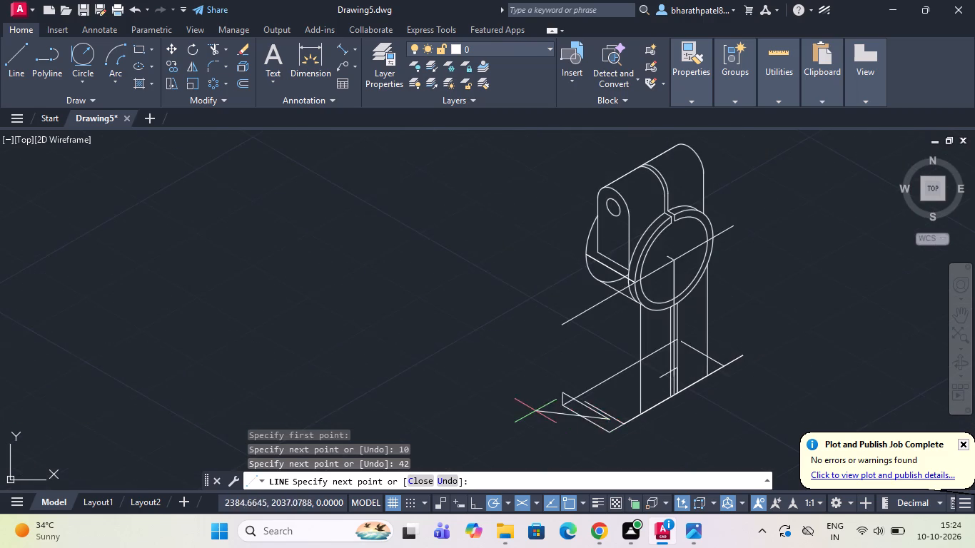
pyautogui.scroll(3, 517, 375)
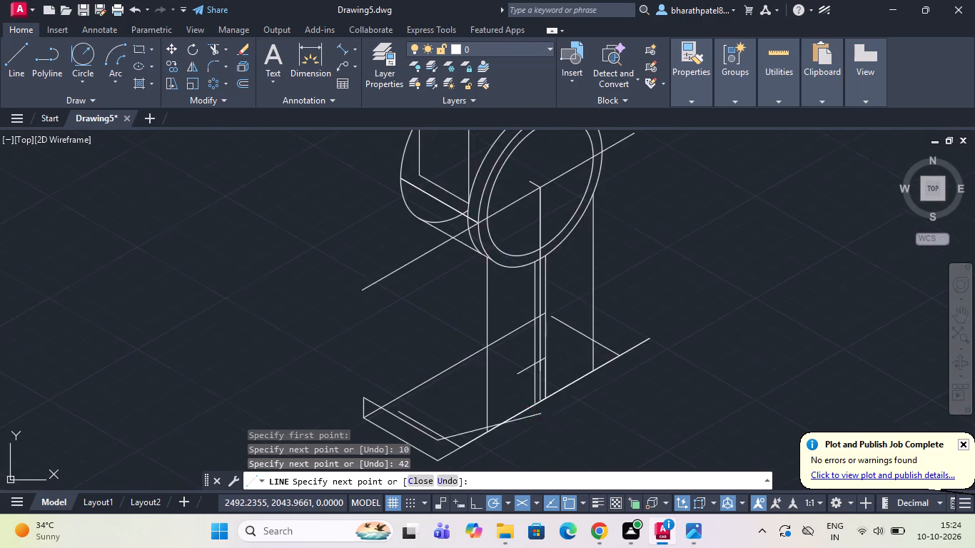
pyautogui.scroll(-2, 542, 415)
pyautogui.scroll(5, 537, 422)
pyautogui.scroll(-2, 537, 422)
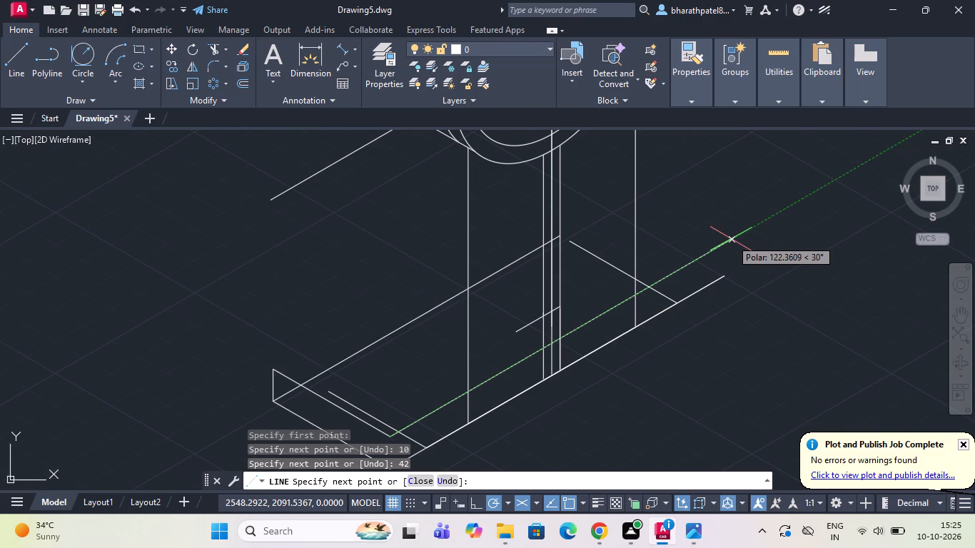
pyautogui.write('120')
pyautogui.press('Return')
pyautogui.scroll(-1, 719, 223)
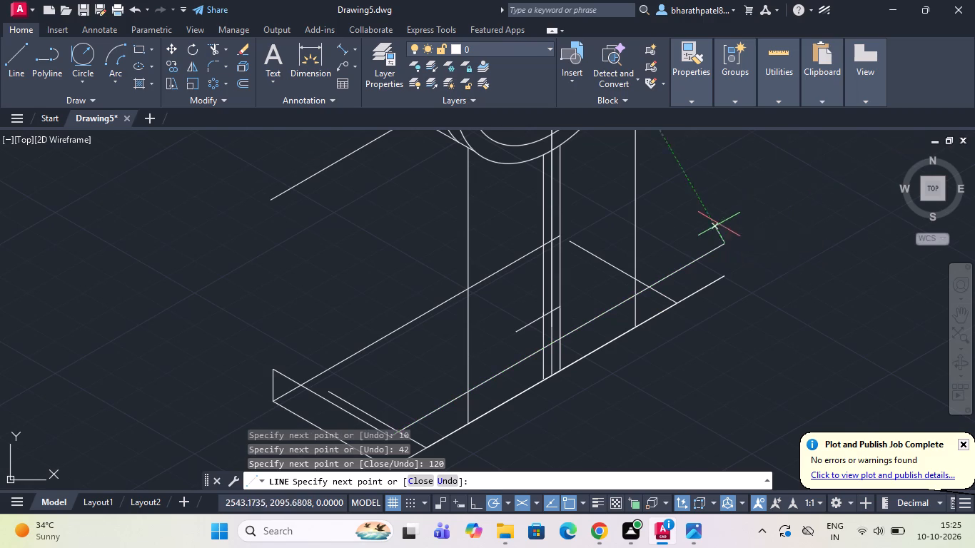
pyautogui.scroll(-1, 718, 225)
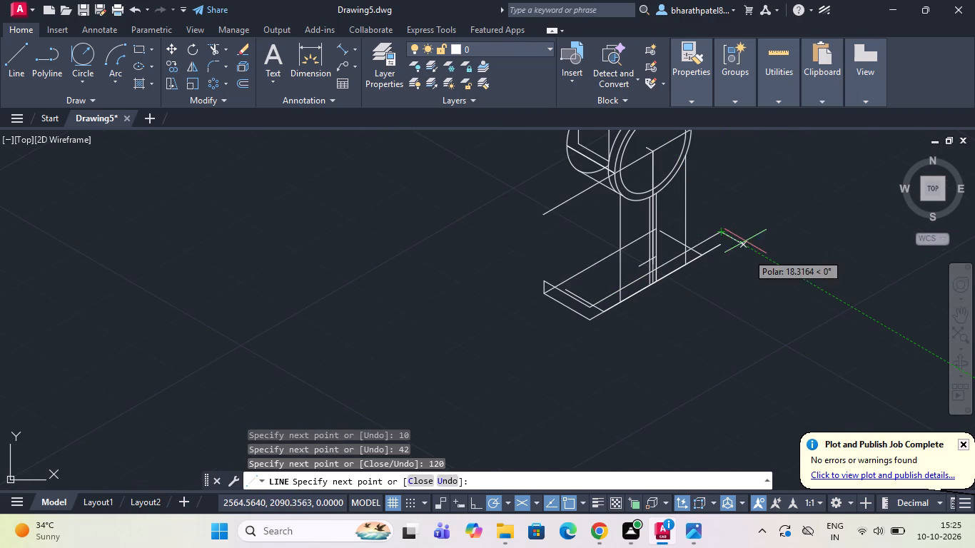
pyautogui.scroll(2, 747, 253)
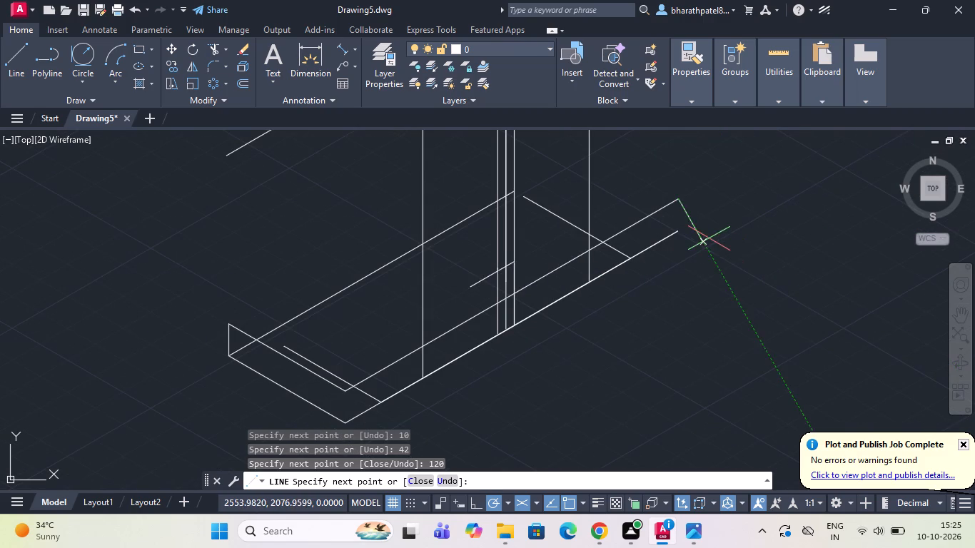
pyautogui.scroll(2, 680, 226)
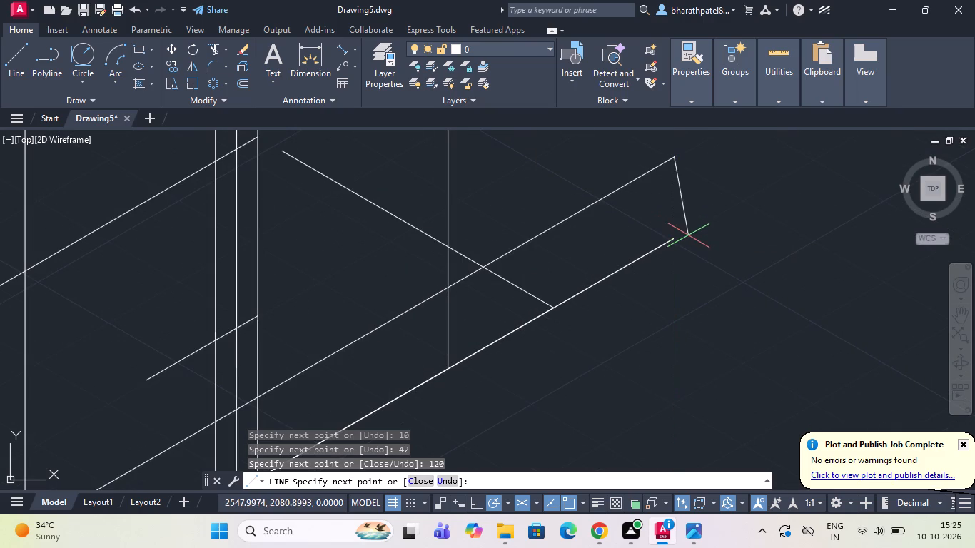
pyautogui.click(675, 238)
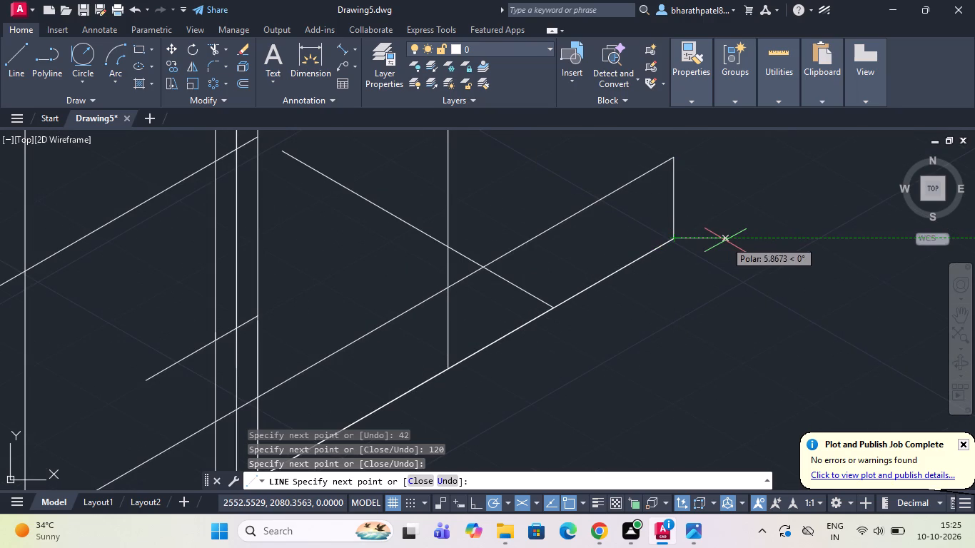
pyautogui.press('Escape')
# Draw the vertical edge at the base's front corner, joining the lower corner to the upper one.
pyautogui.scroll(-4, 726, 241)
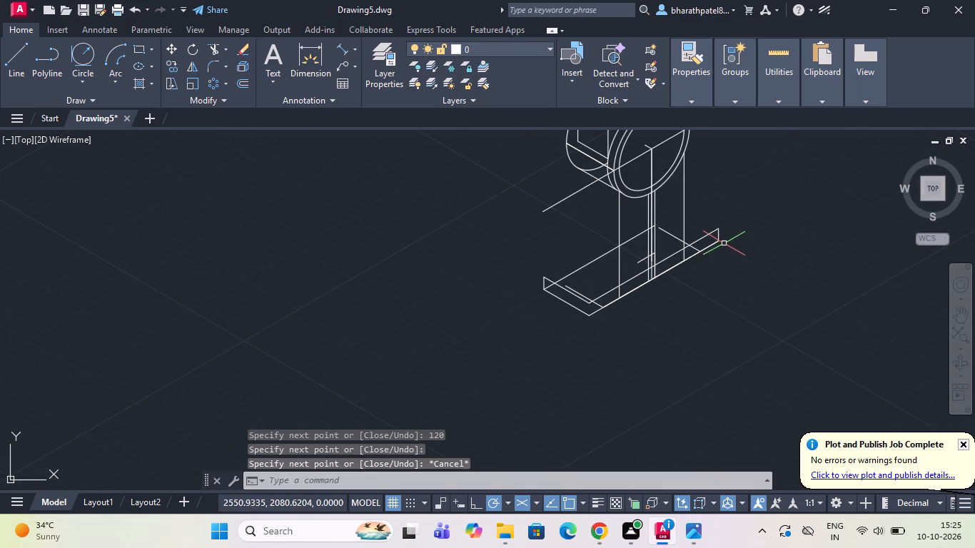
pyautogui.scroll(2, 710, 266)
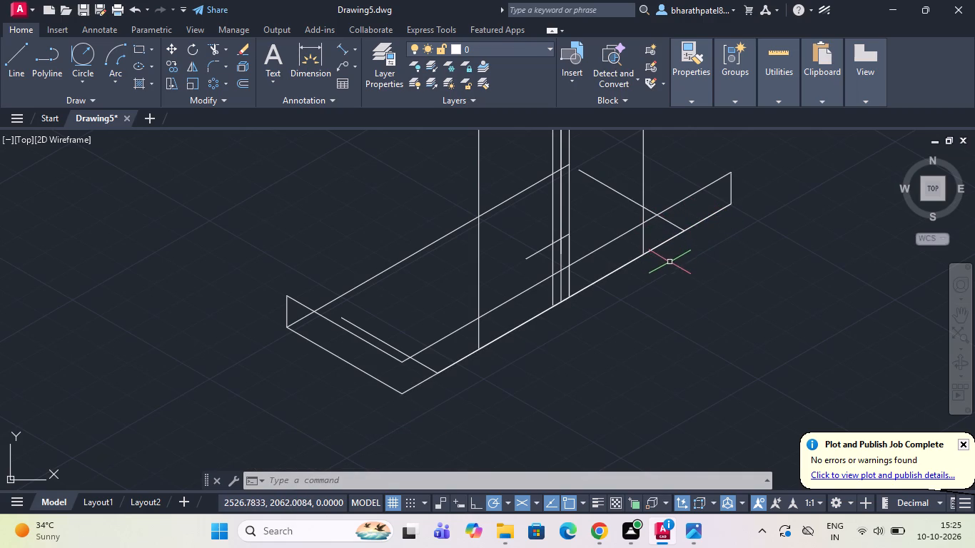
pyautogui.click(21, 63)
pyautogui.scroll(2, 409, 414)
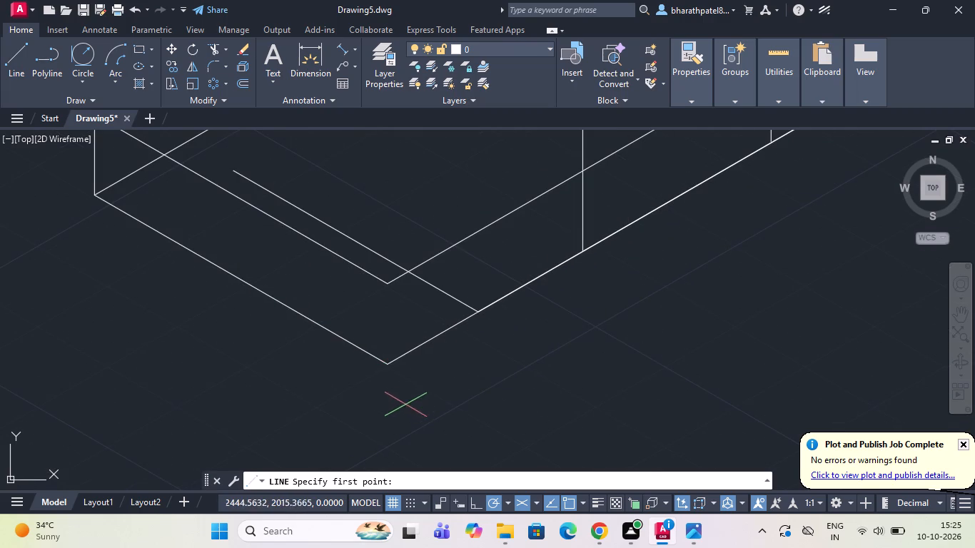
pyautogui.click(389, 365)
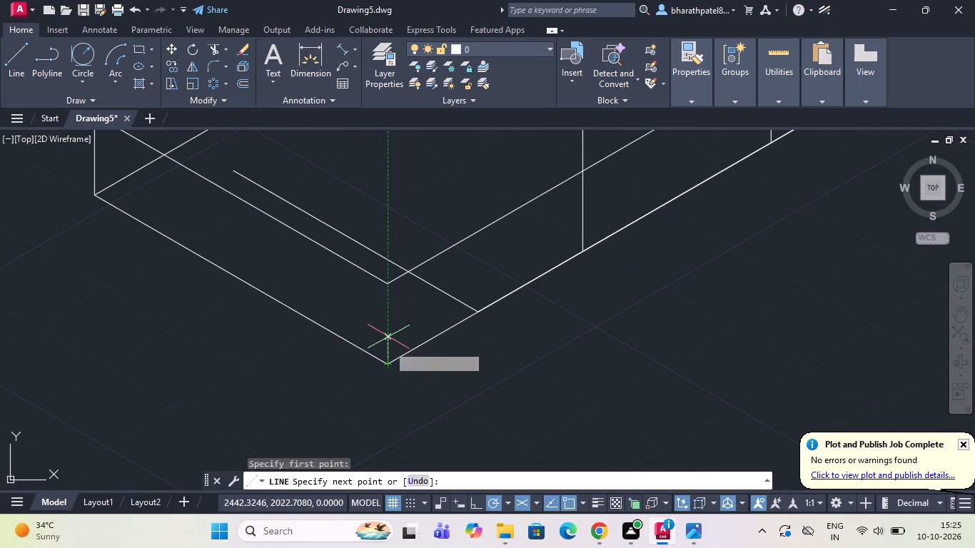
pyautogui.scroll(2, 385, 290)
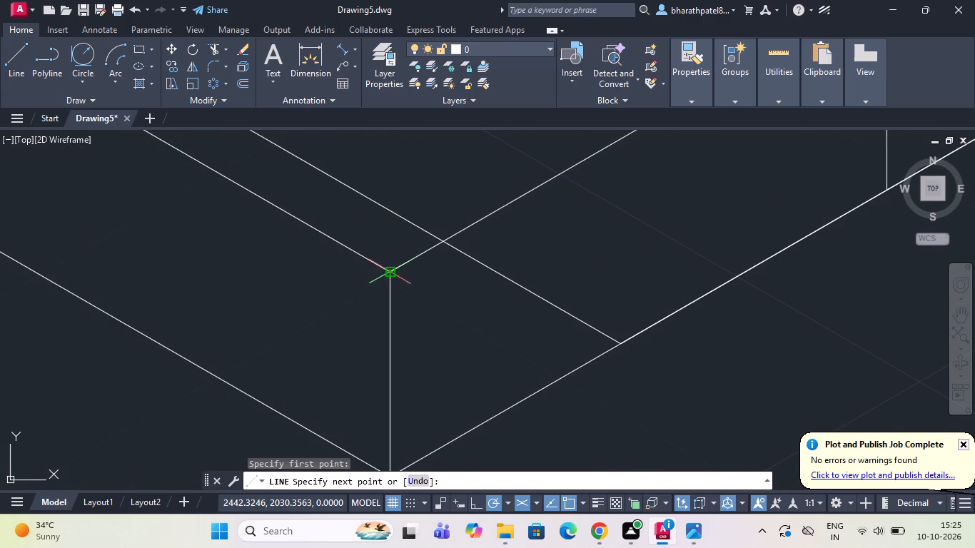
pyautogui.click(388, 273)
pyautogui.press('Escape')
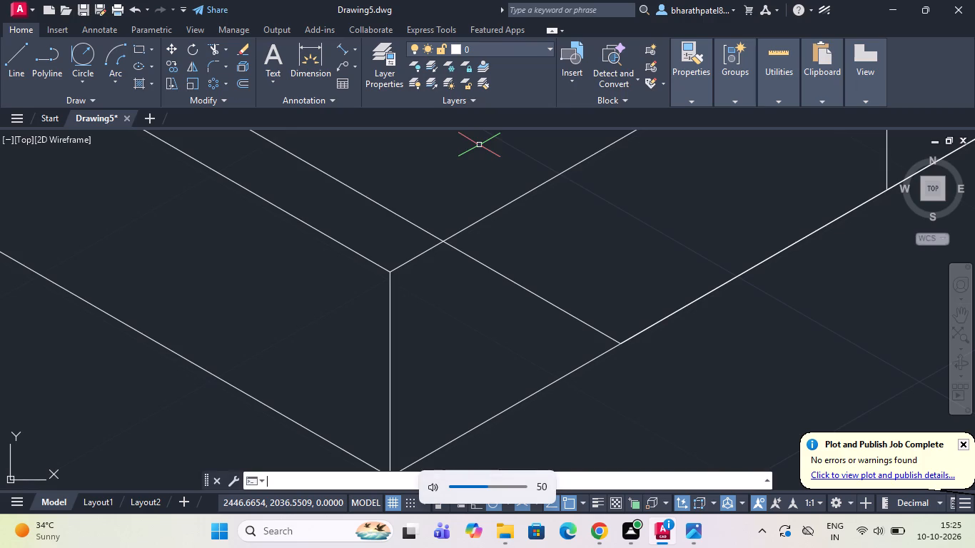
# Draw a vertical line upward from the front end of the left inner 150° line, past the base's upper front edge.
pyautogui.scroll(-2, 468, 231)
pyautogui.scroll(-2, 545, 245)
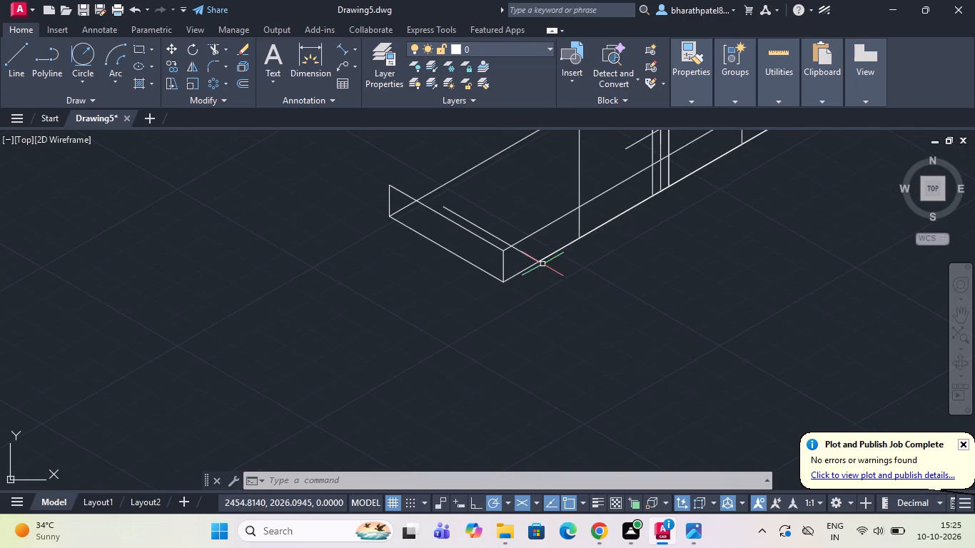
pyautogui.scroll(-1, 577, 247)
pyautogui.scroll(-1, 742, 237)
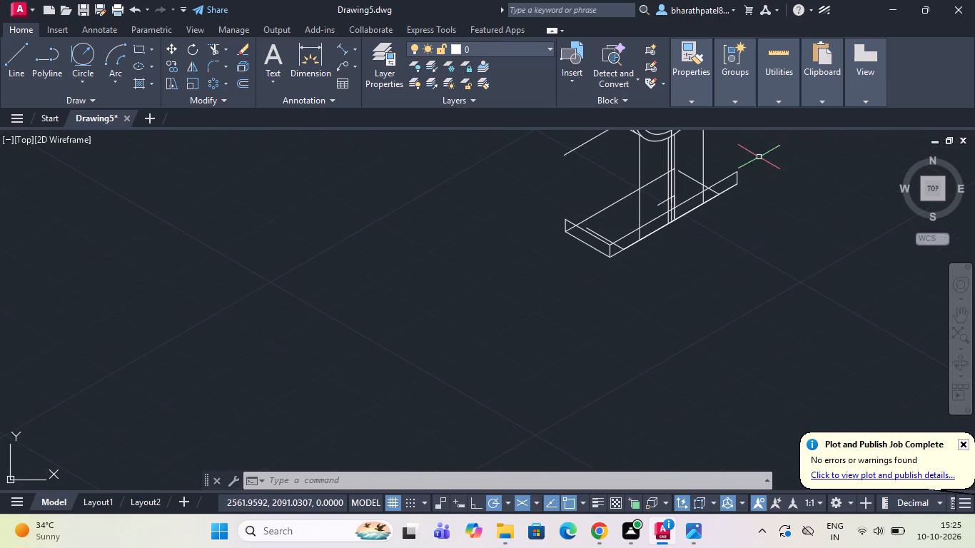
pyautogui.scroll(2, 759, 156)
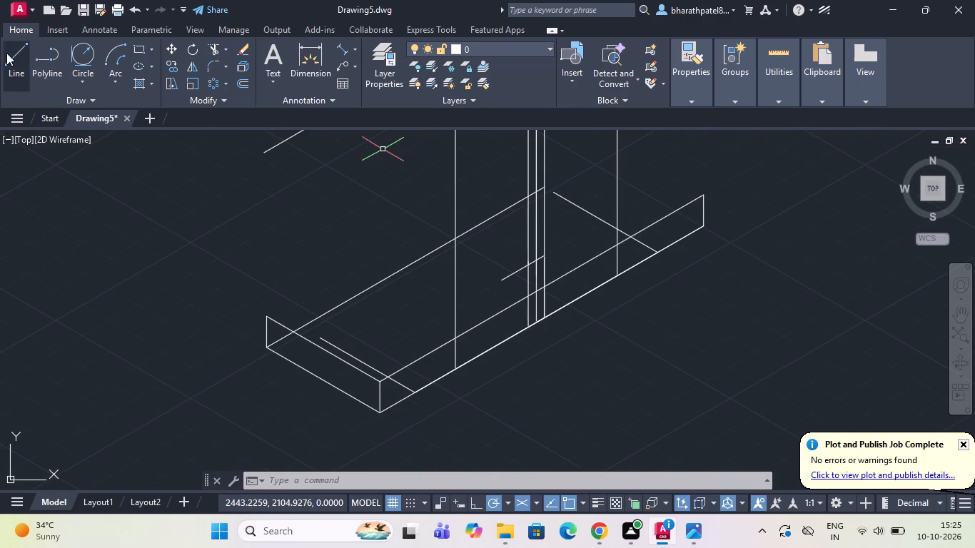
pyautogui.click(11, 55)
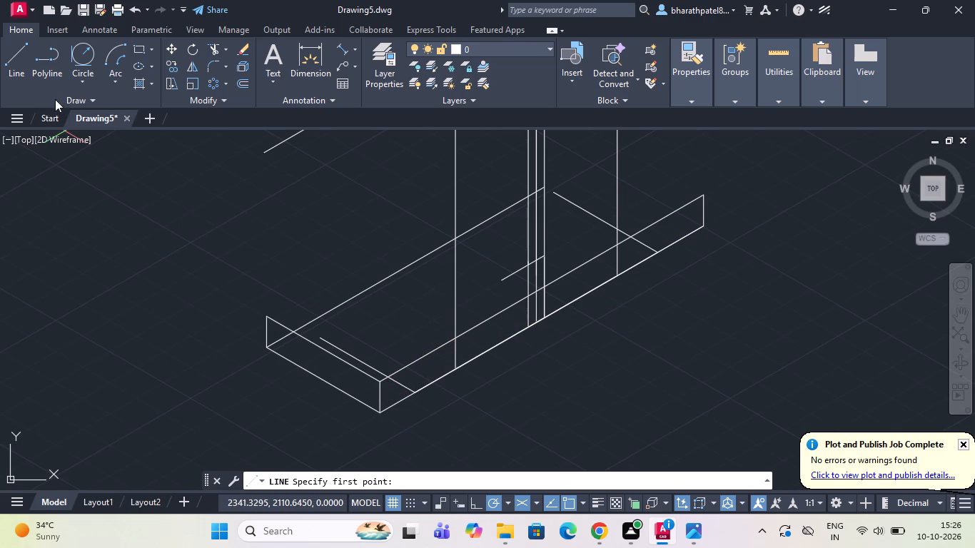
pyautogui.moveTo(6, 52); pyautogui.dragTo(9, 61)
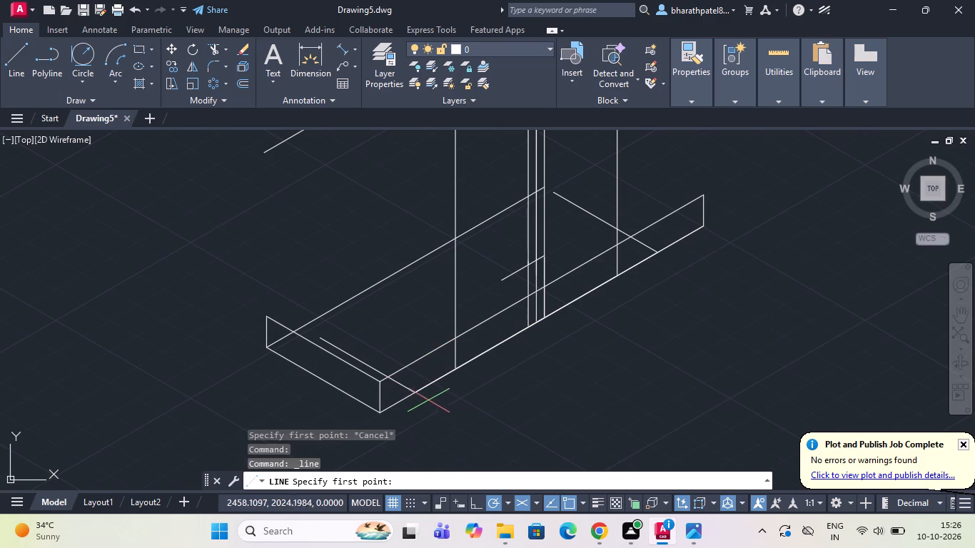
pyautogui.click(417, 390)
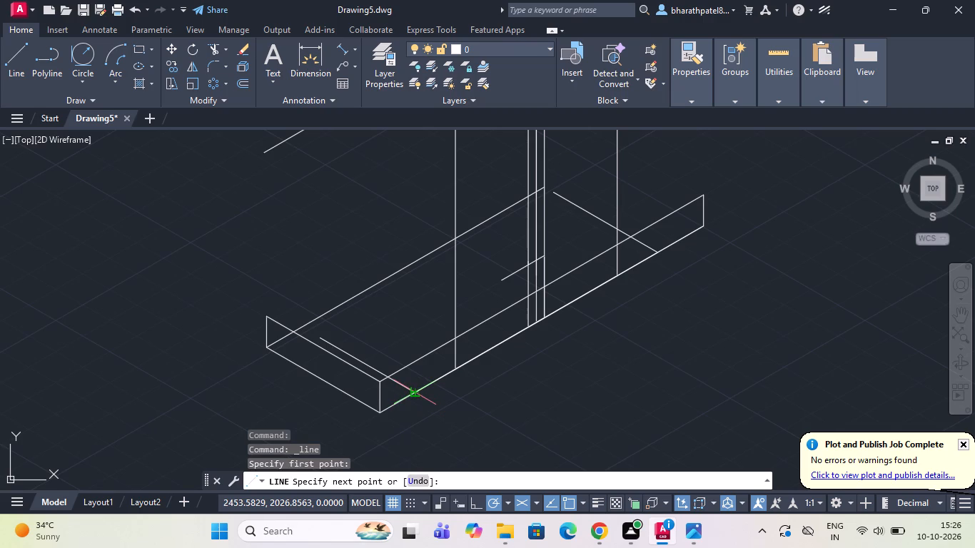
pyautogui.click(420, 290)
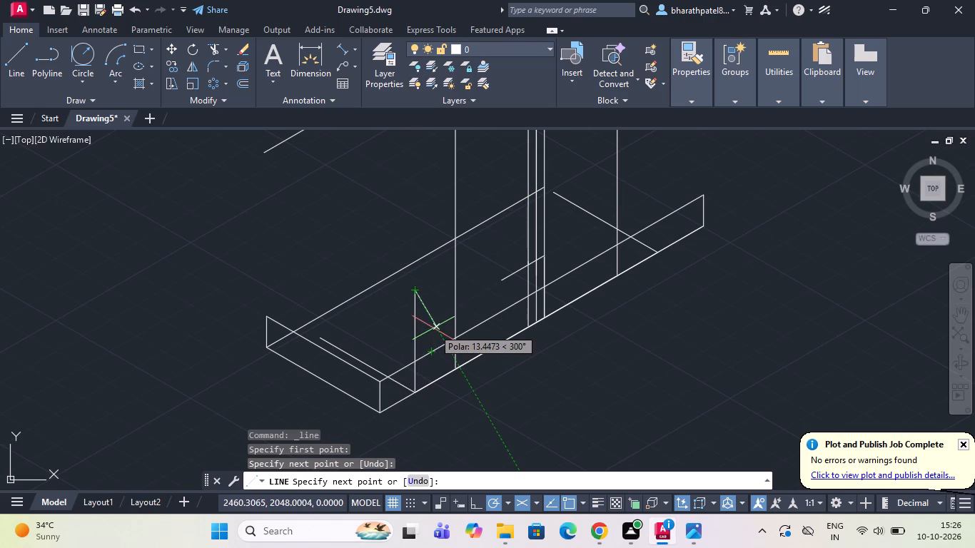
pyautogui.press('Escape')
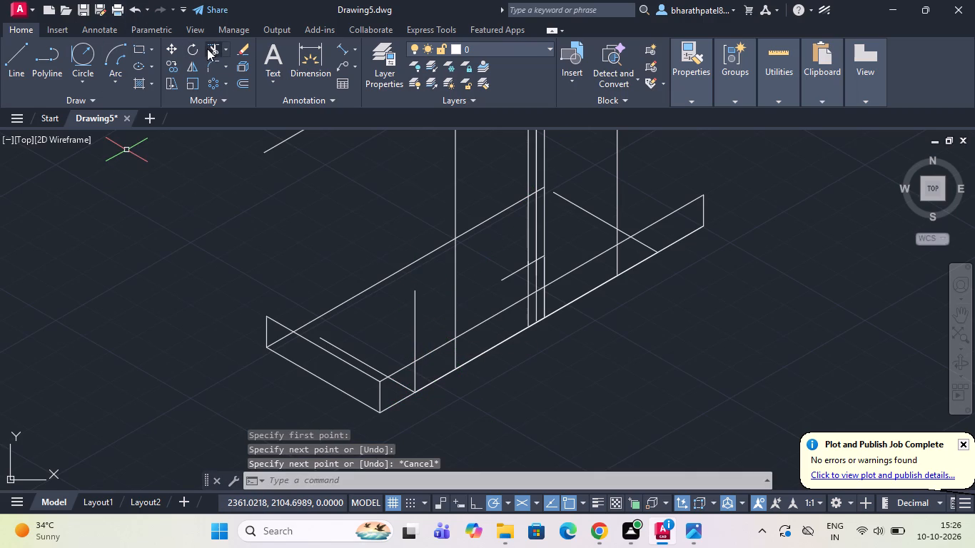
# Trim the left inner 150° line and the new vertical where they extend beyond the base's upper front edge.
pyautogui.click(208, 49)
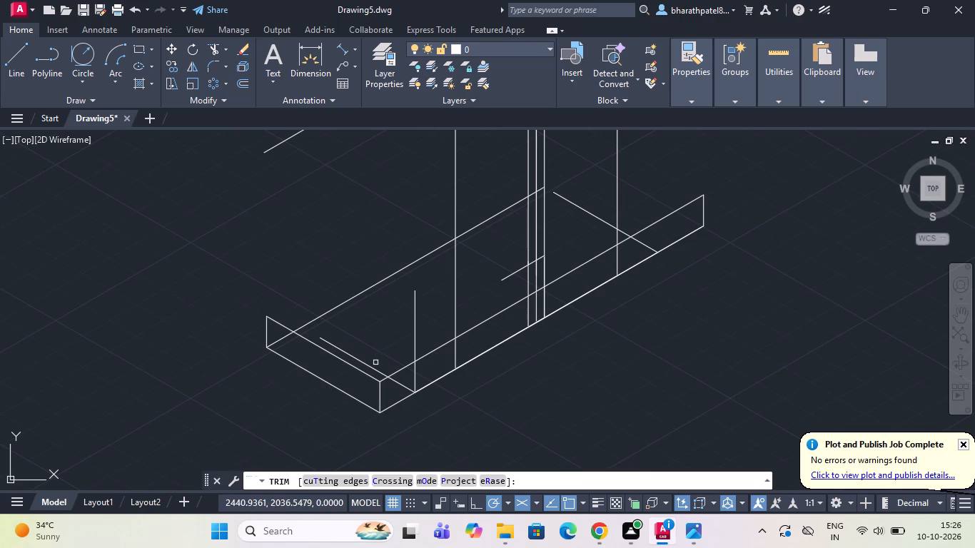
pyautogui.click(373, 366)
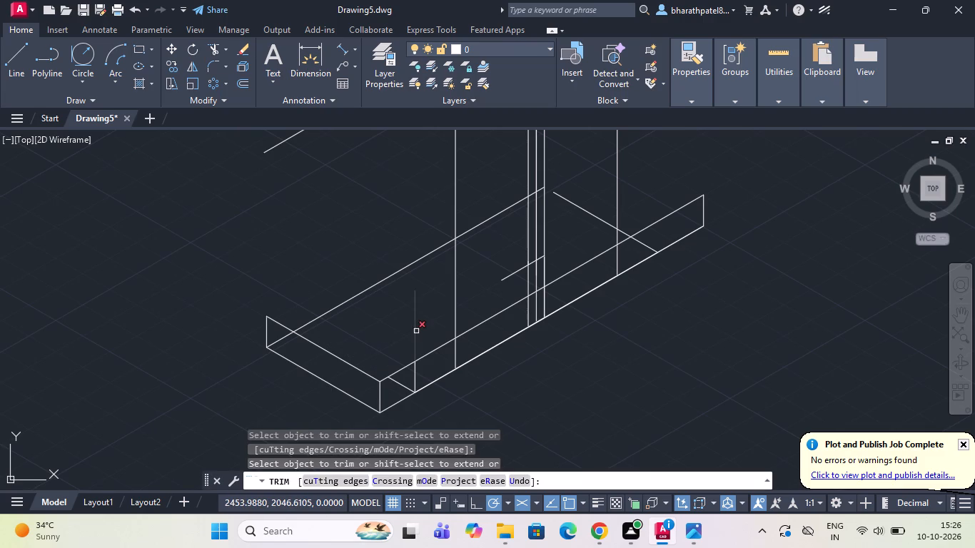
pyautogui.click(416, 331)
# Draw a vertical line upward from the front end of the right inner 150° line, past the base's upper front edge.
pyautogui.click(15, 49)
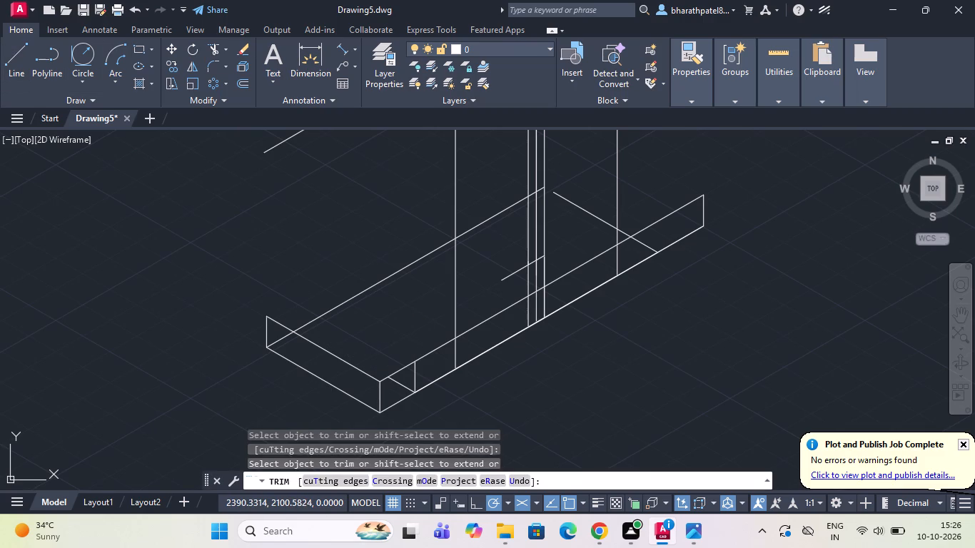
pyautogui.scroll(2, 667, 252)
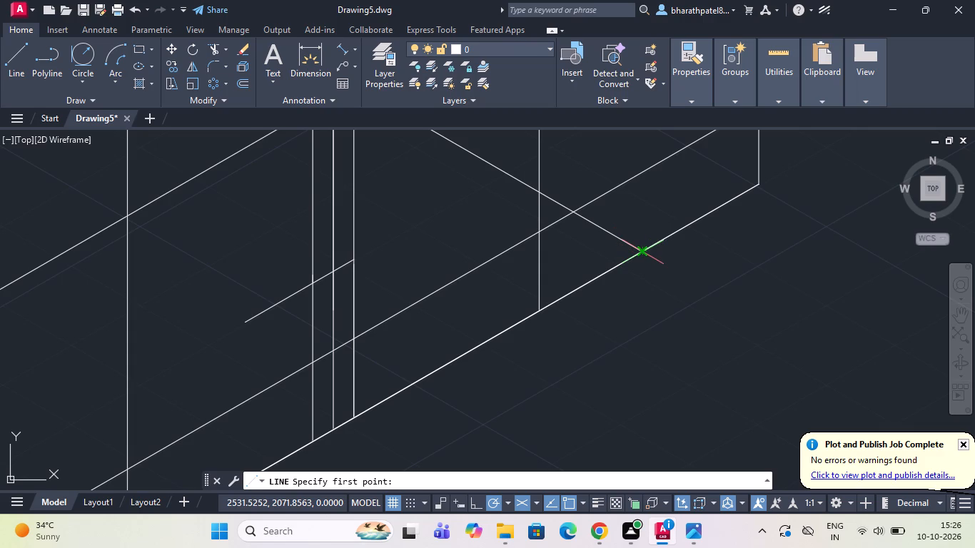
pyautogui.click(640, 252)
pyautogui.scroll(-2, 641, 252)
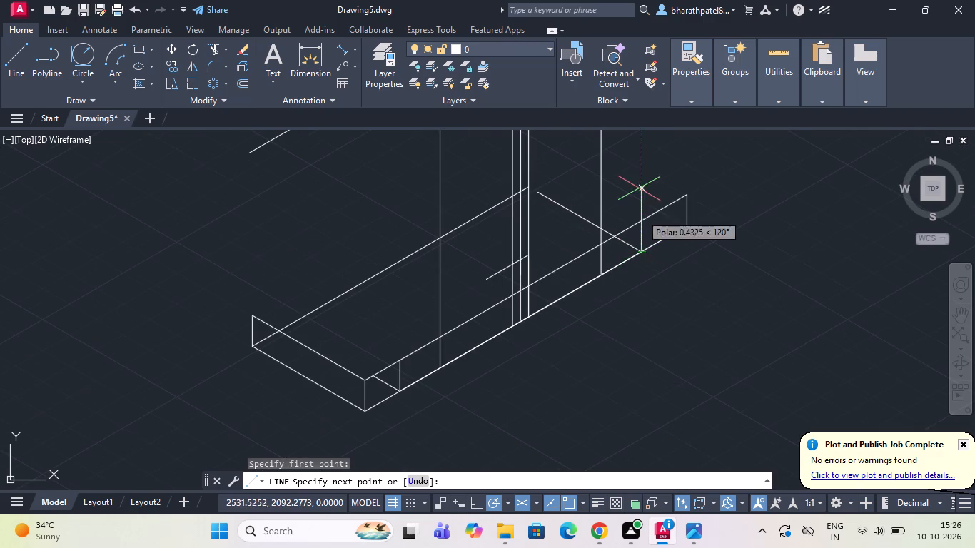
pyautogui.click(642, 191)
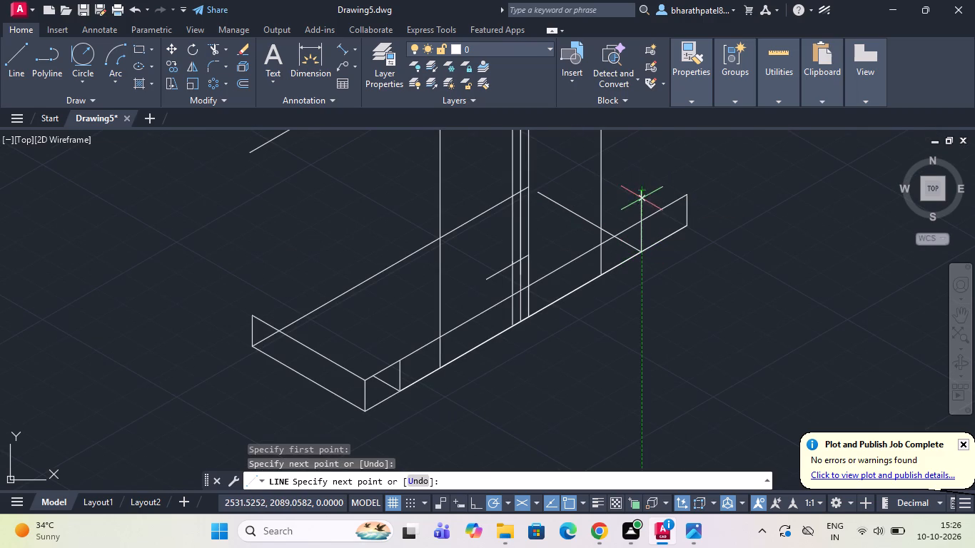
# Trim the right inner vertical line where it extends above the base's upper front edge.
pyautogui.press('Escape')
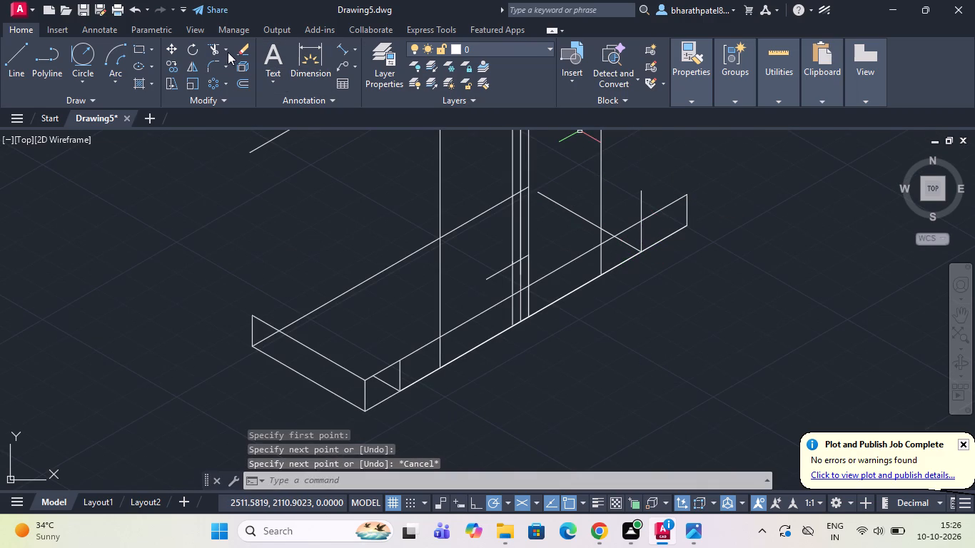
pyautogui.click(223, 53)
pyautogui.click(217, 46)
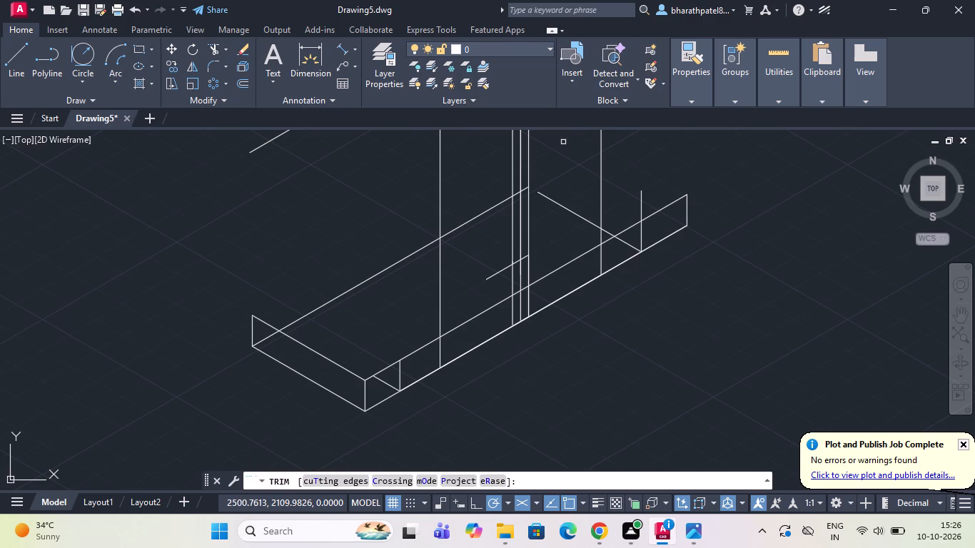
pyautogui.click(640, 204)
pyautogui.scroll(-2, 639, 204)
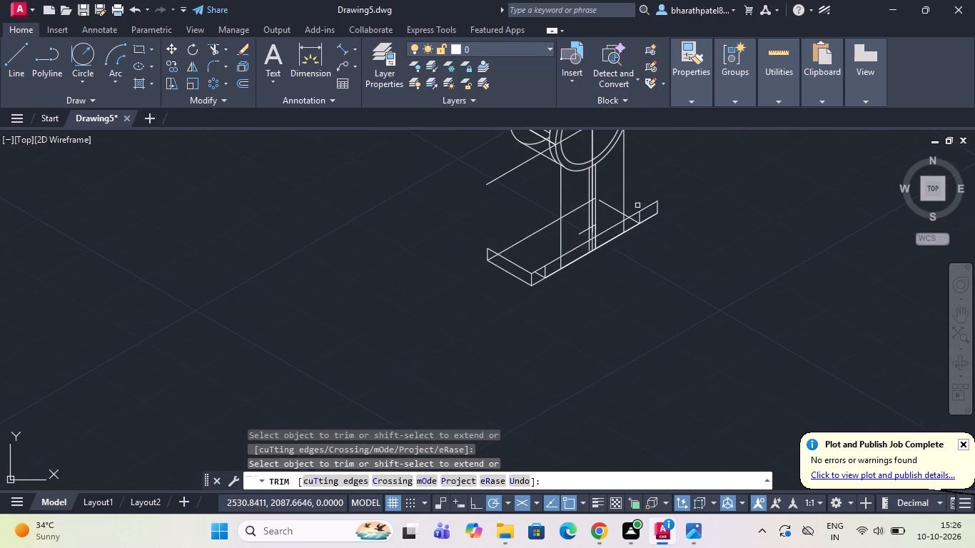
pyautogui.scroll(3, 642, 191)
pyautogui.scroll(-2, 642, 191)
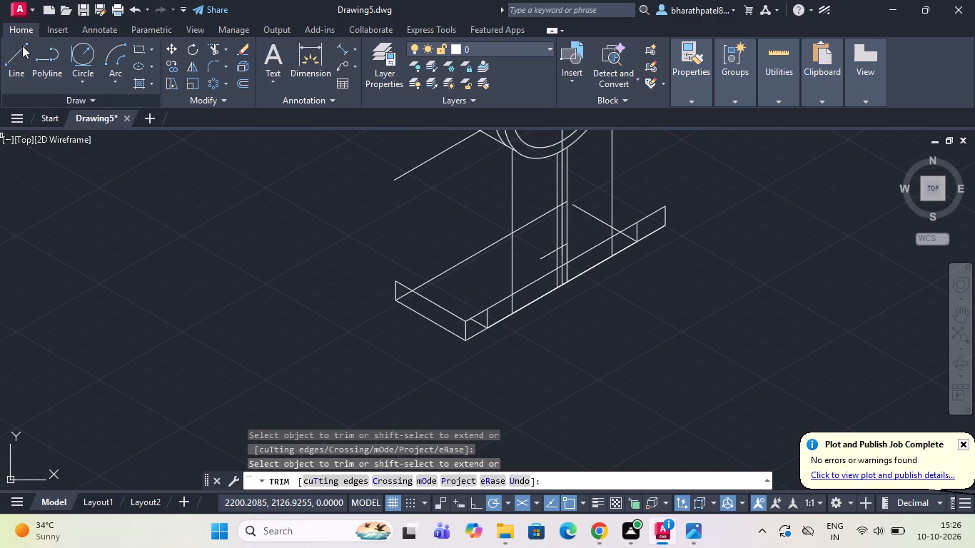
# Draw a 21-long line at 330° from the base's lower left corner, continuing vertically upward past the upper end edge.
pyautogui.click(6, 61)
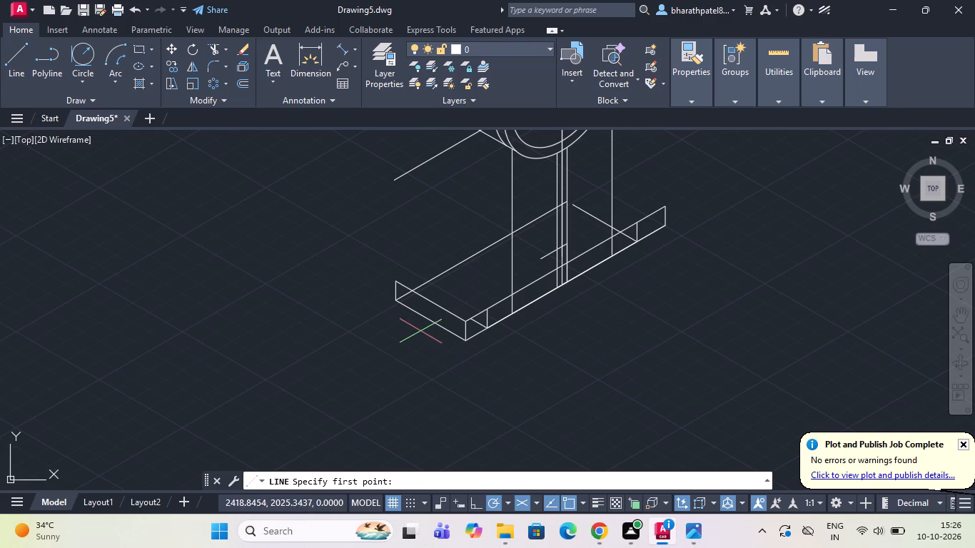
pyautogui.scroll(1, 409, 310)
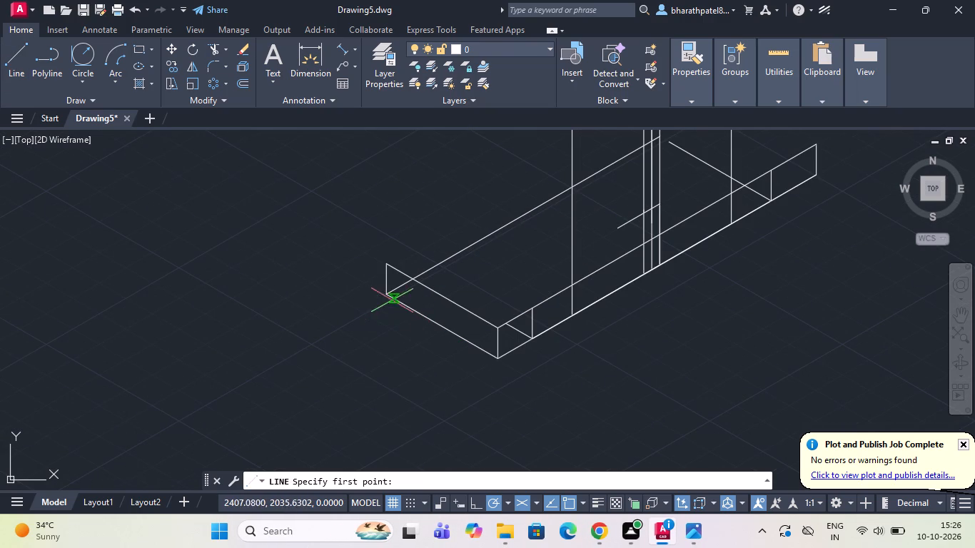
pyautogui.scroll(3, 388, 302)
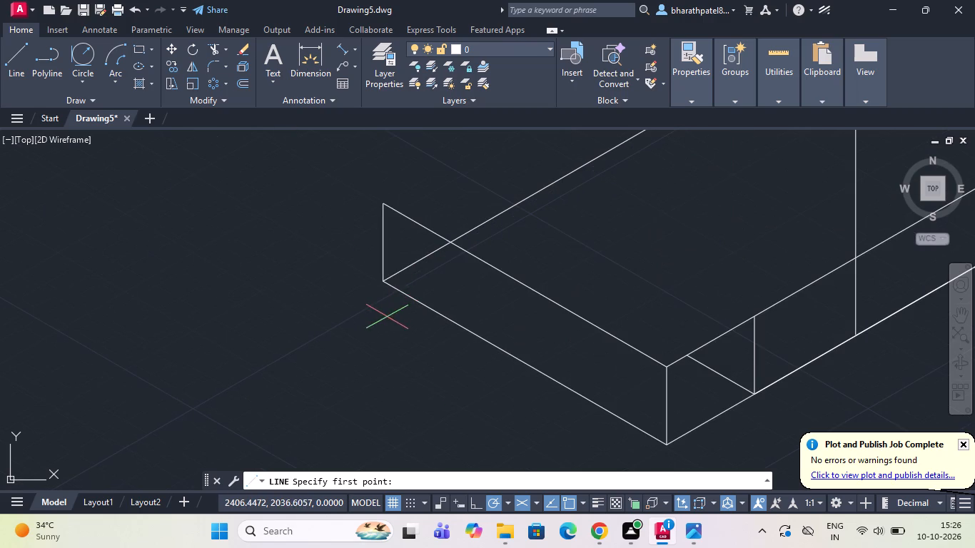
pyautogui.click(387, 280)
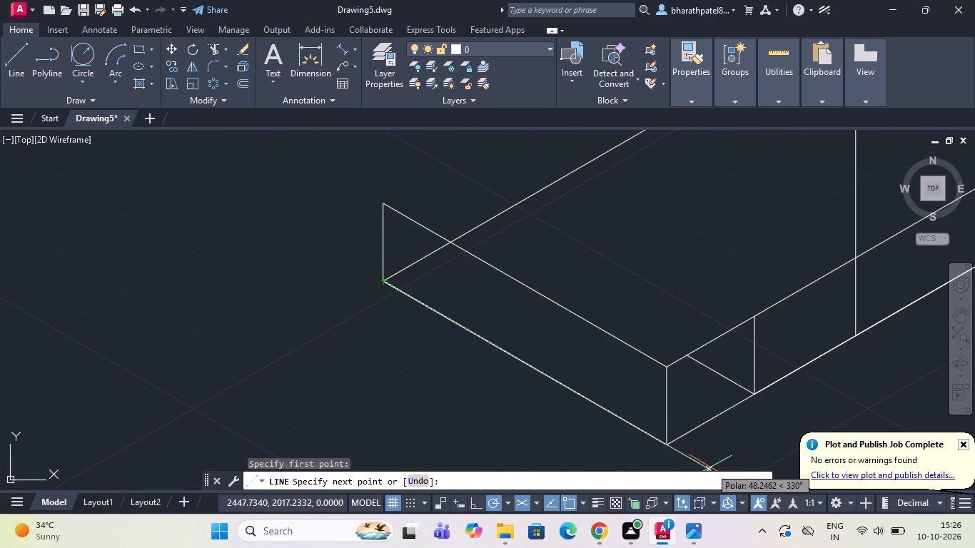
pyautogui.write('21')
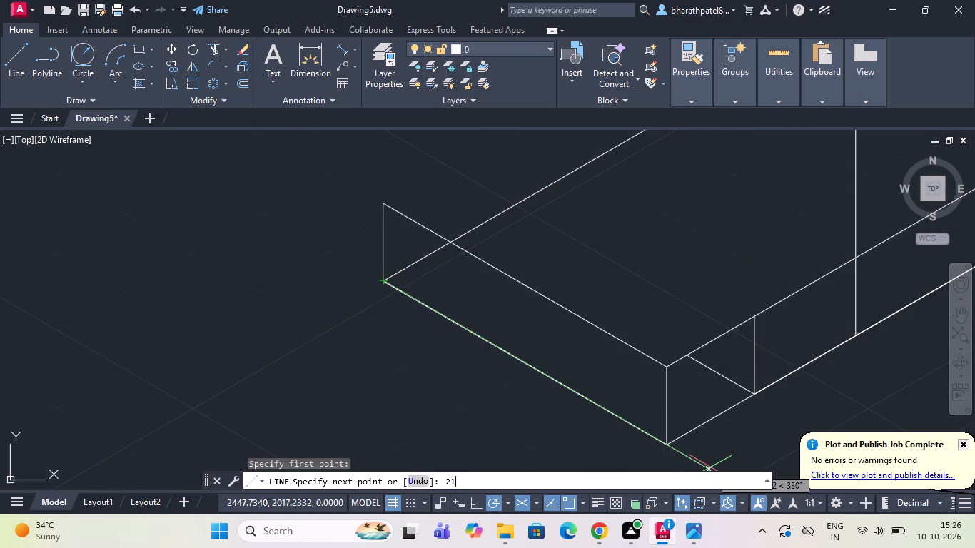
pyautogui.press('Return')
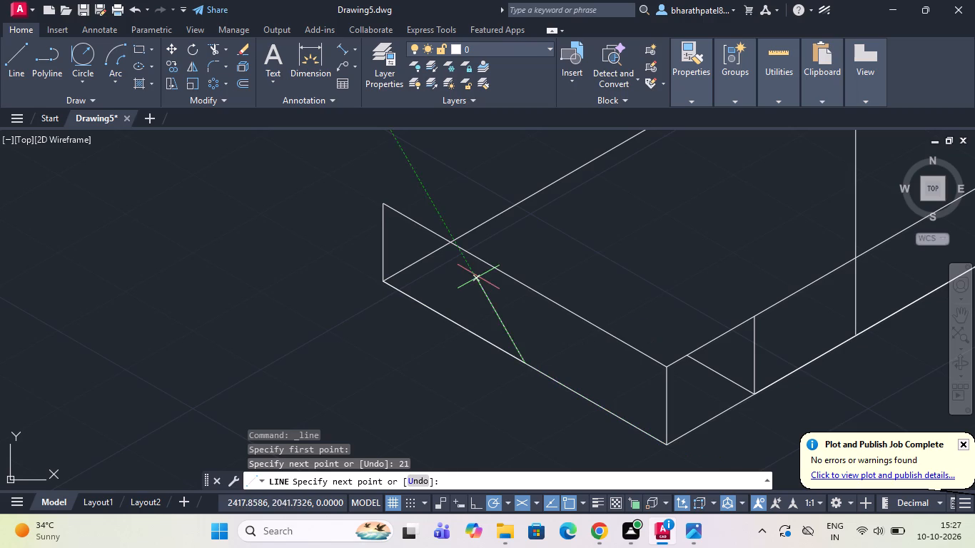
pyautogui.click(521, 231)
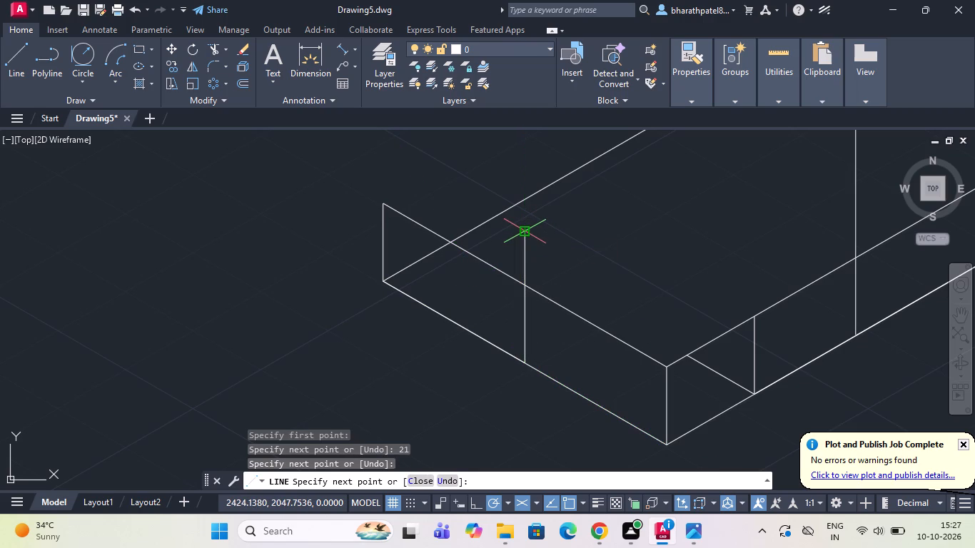
pyautogui.press('Escape')
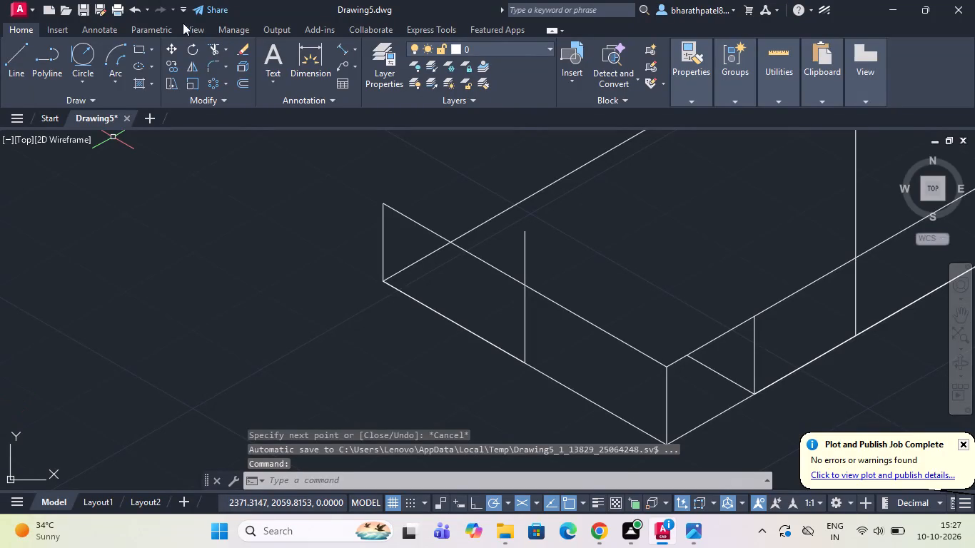
# Trim the new mid-end vertical where it extends above the base's upper left end edge.
pyautogui.click(215, 46)
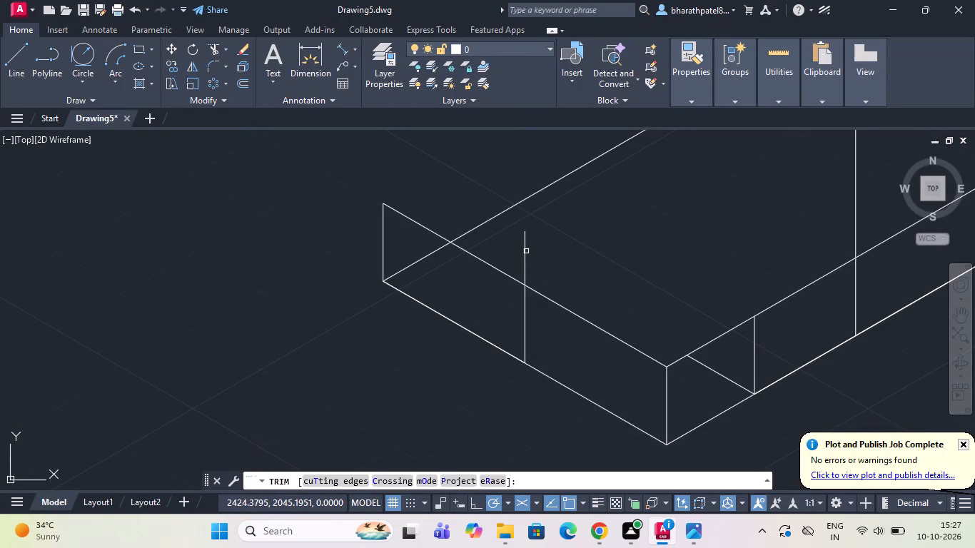
pyautogui.click(525, 251)
# Draw a line about 22 long at 30° from the top of the mid-end vertical, across the base's top.
pyautogui.click(10, 60)
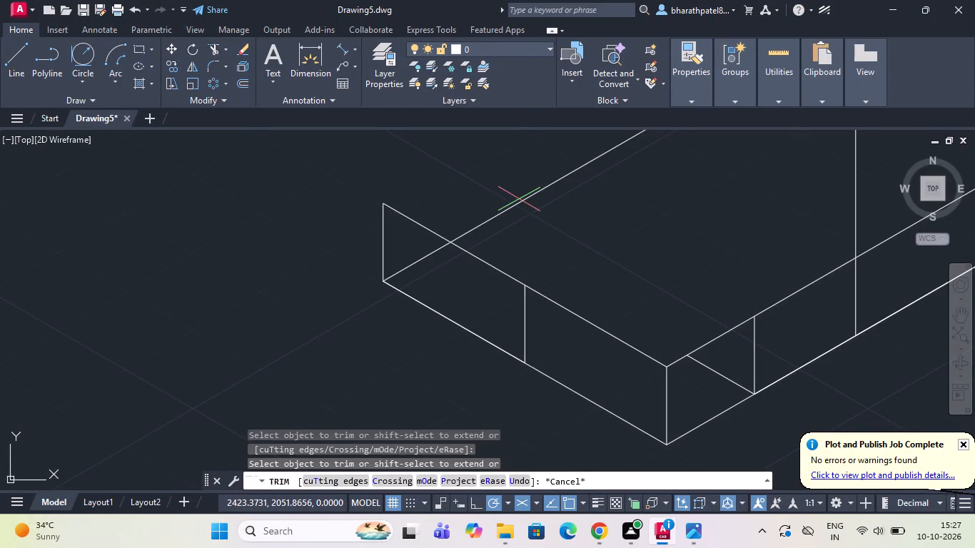
pyautogui.click(526, 288)
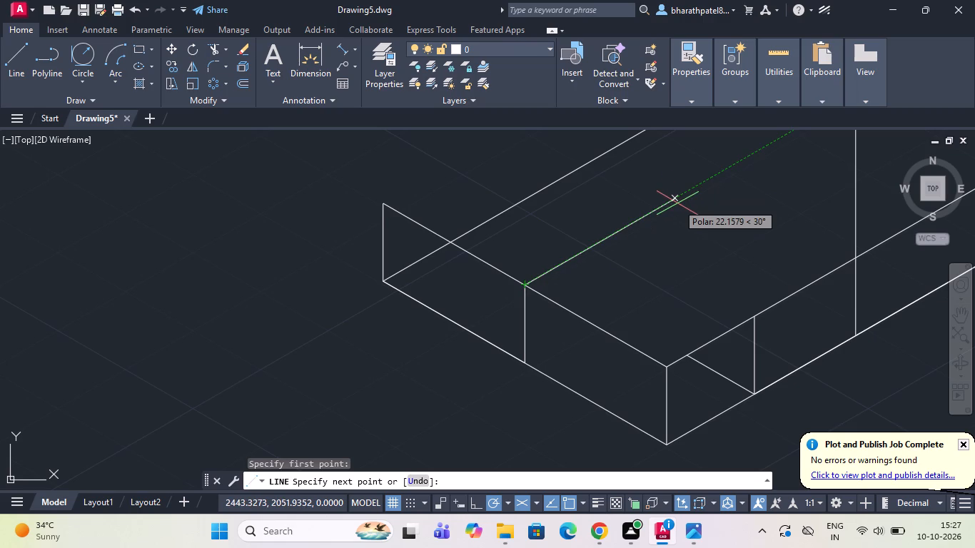
pyautogui.click(675, 201)
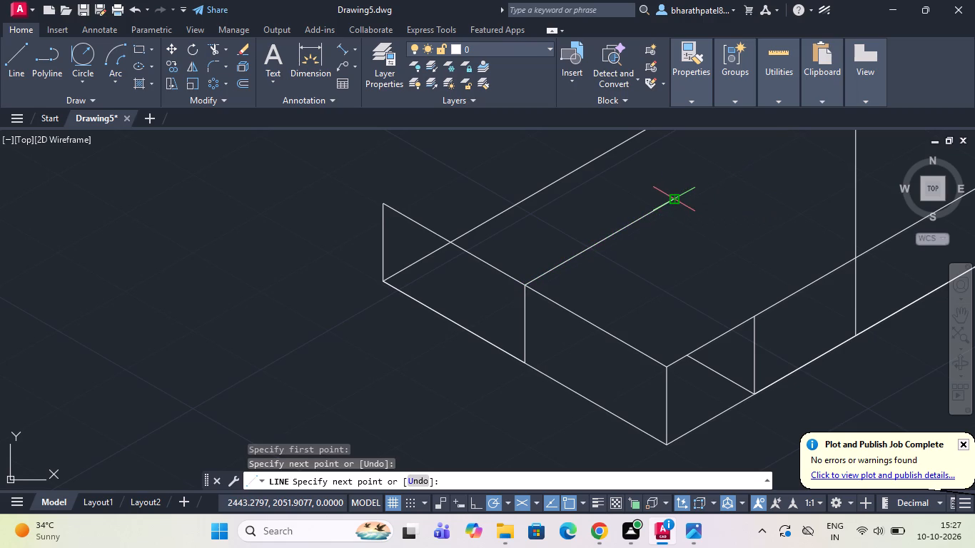
pyautogui.press('Escape')
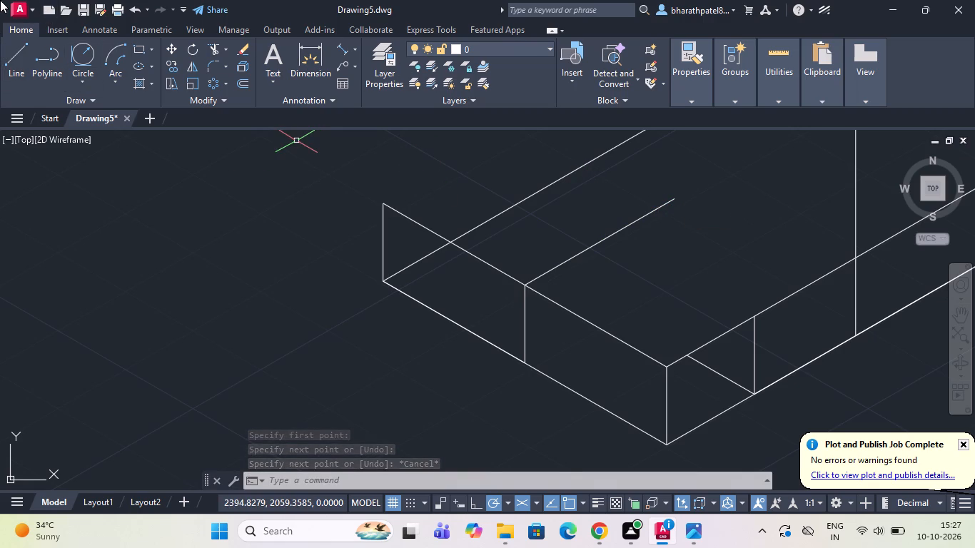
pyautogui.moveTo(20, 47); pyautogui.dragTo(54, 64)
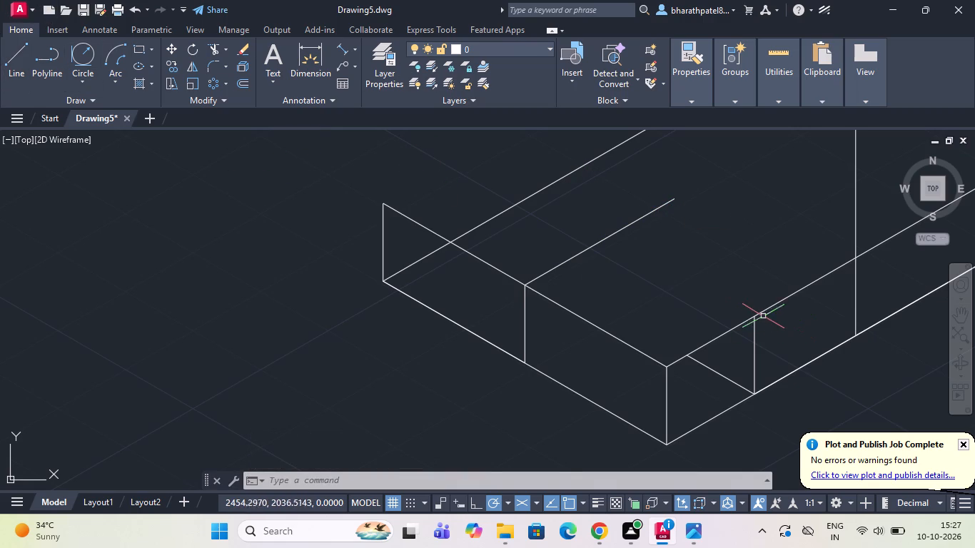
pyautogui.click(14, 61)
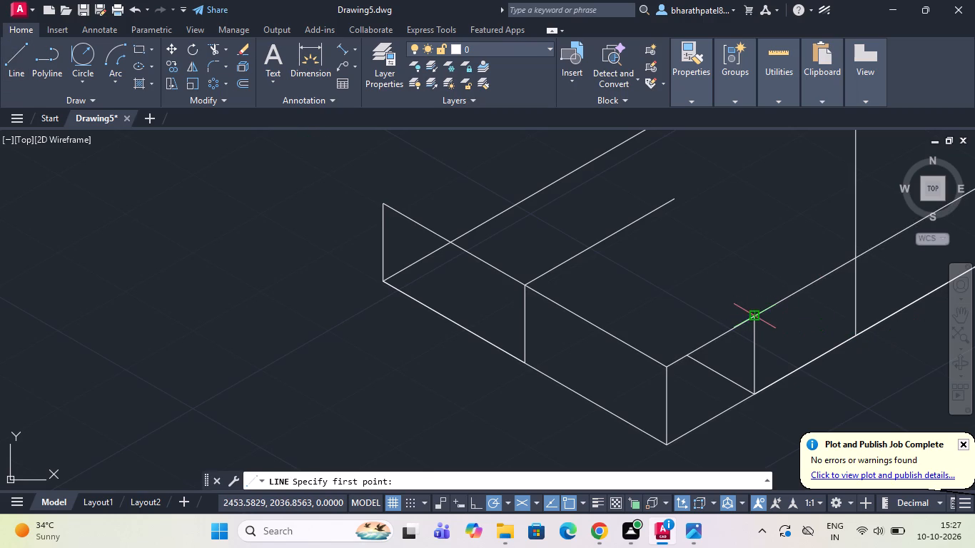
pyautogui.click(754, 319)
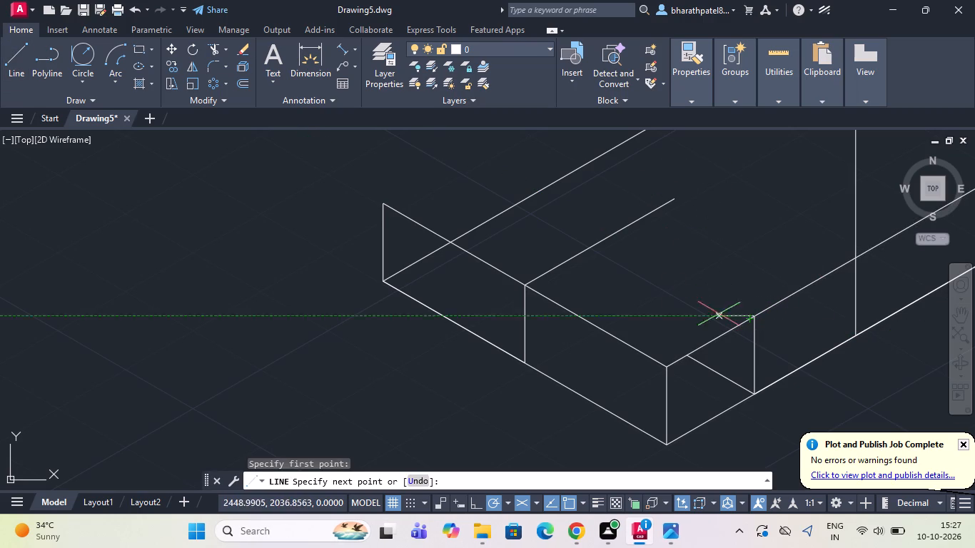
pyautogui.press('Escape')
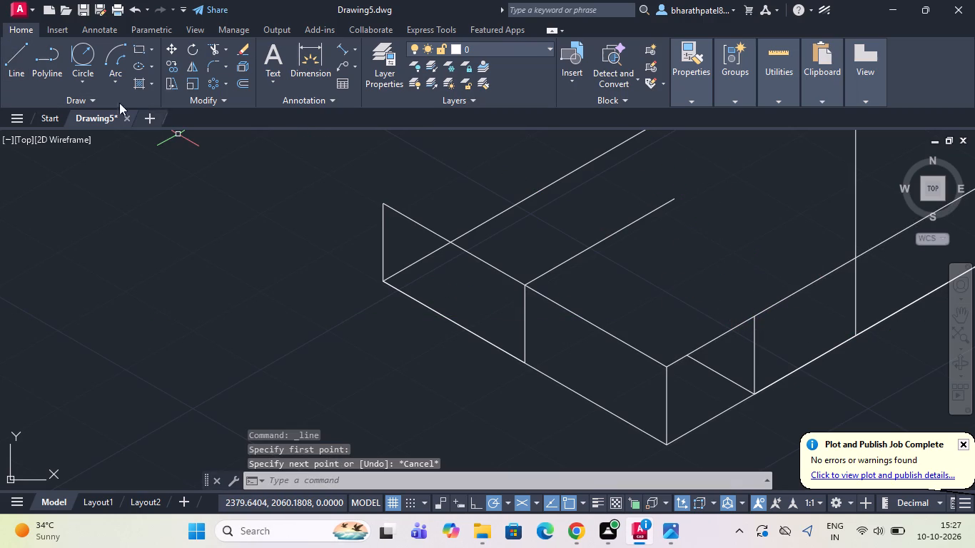
# Draw a 150° line from the top of the left inner vertical on the front face, crossing the 30° centre line.
pyautogui.click(12, 59)
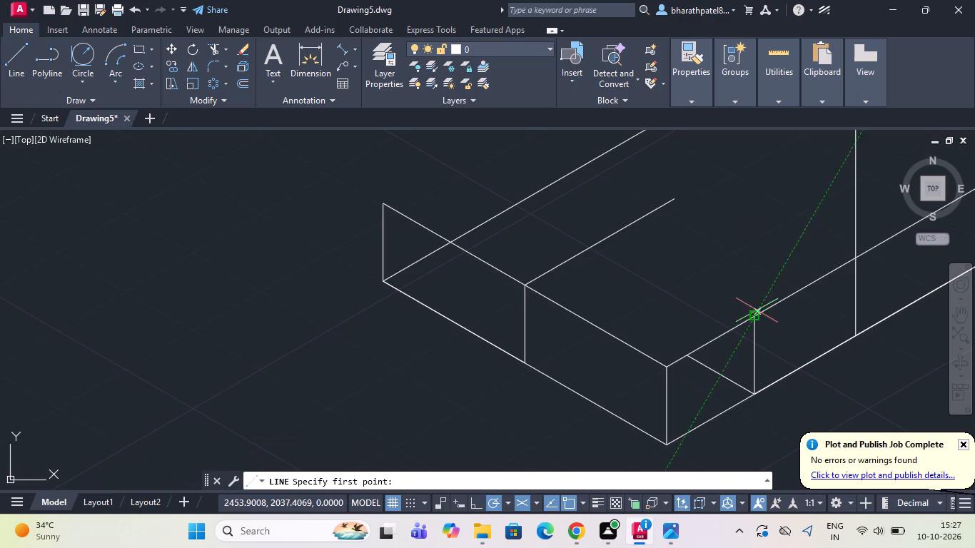
pyautogui.scroll(3, 754, 307)
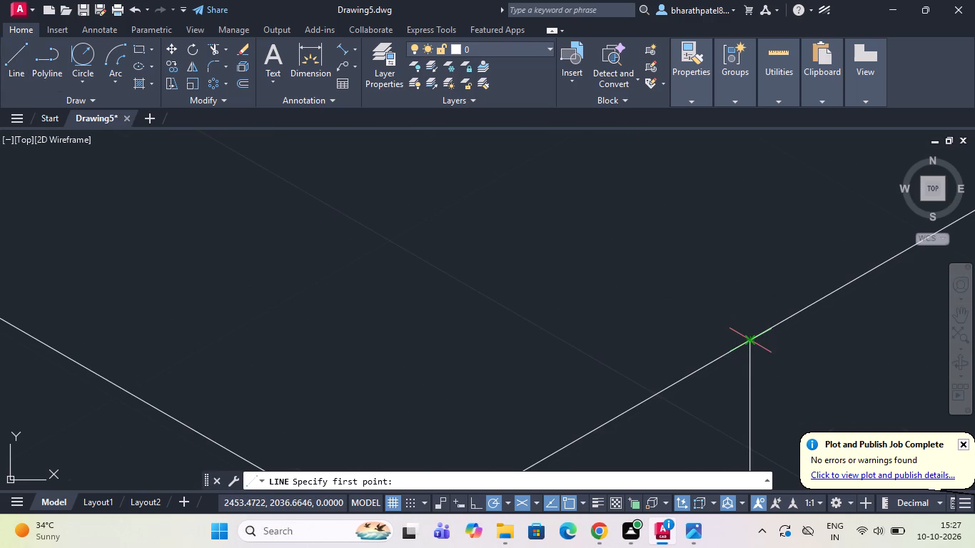
pyautogui.click(747, 339)
pyautogui.scroll(-3, 746, 336)
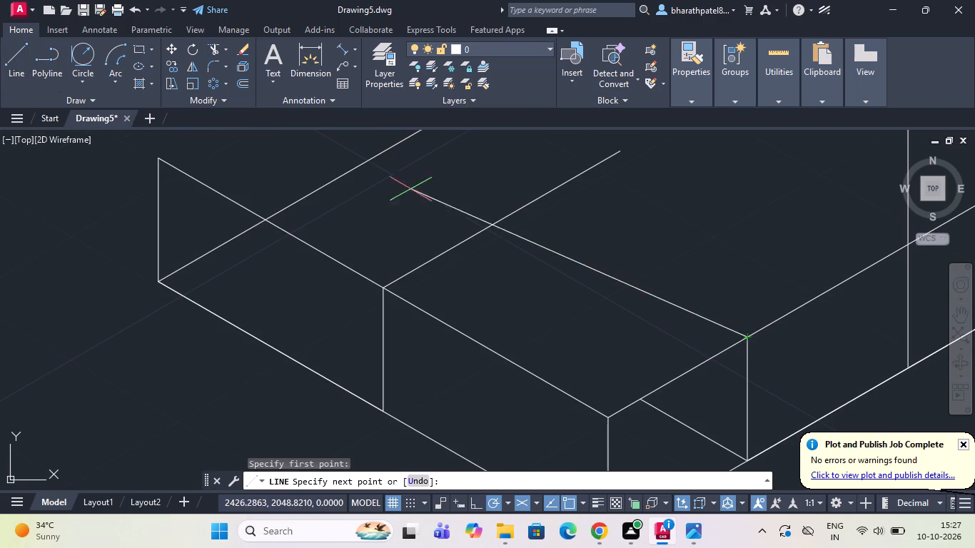
pyautogui.click(474, 172)
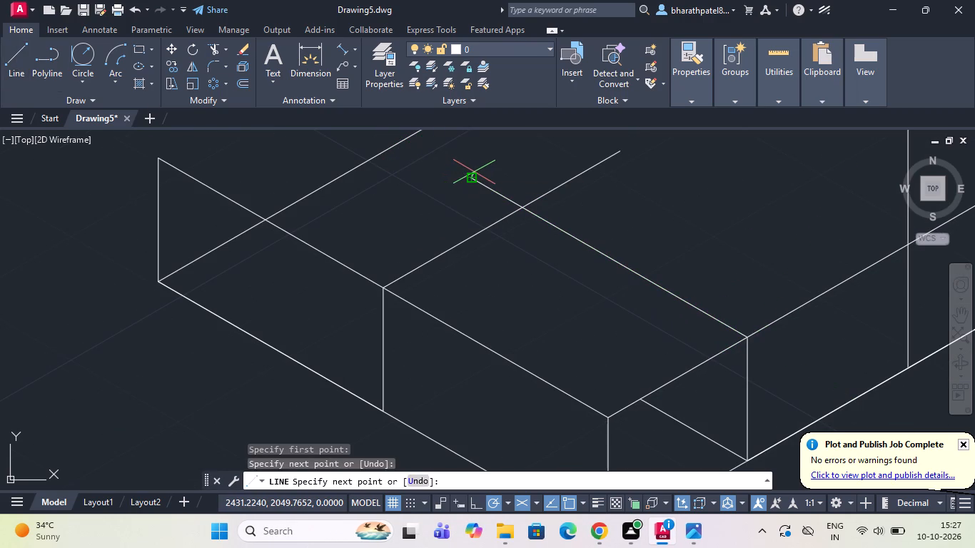
pyautogui.press('Escape')
pyautogui.scroll(-5, 490, 195)
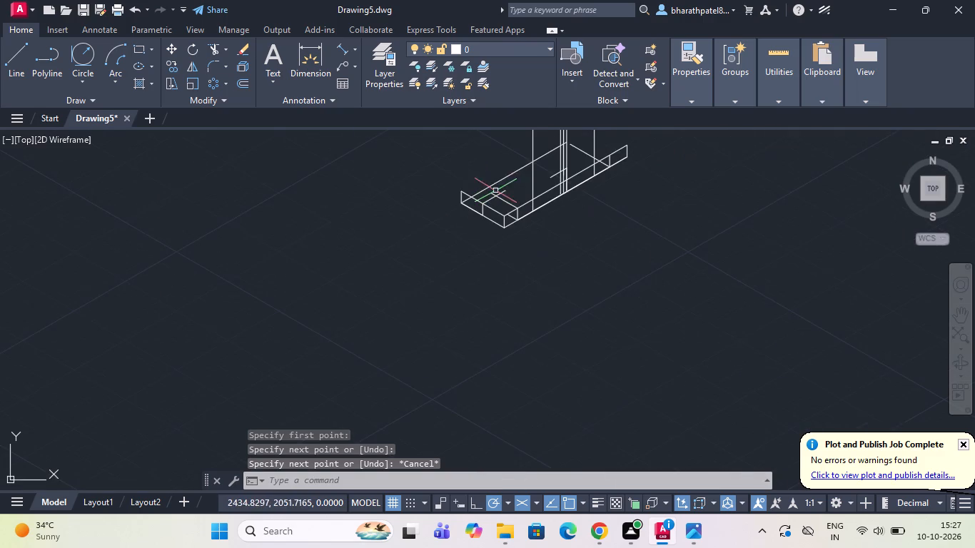
pyautogui.scroll(2, 497, 156)
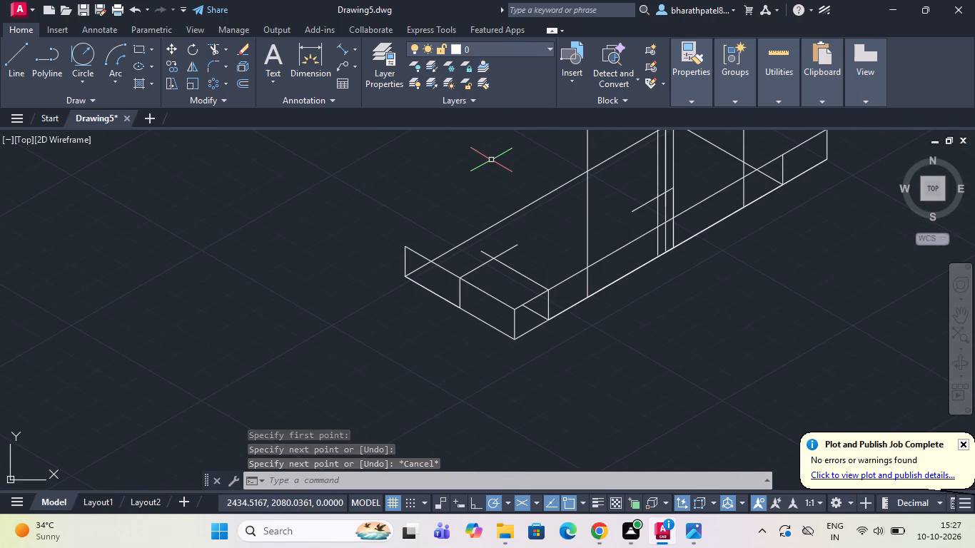
# Draw a long 30° line from the intersection of the centre line and left 150° line, past the base's right end.
pyautogui.click(16, 73)
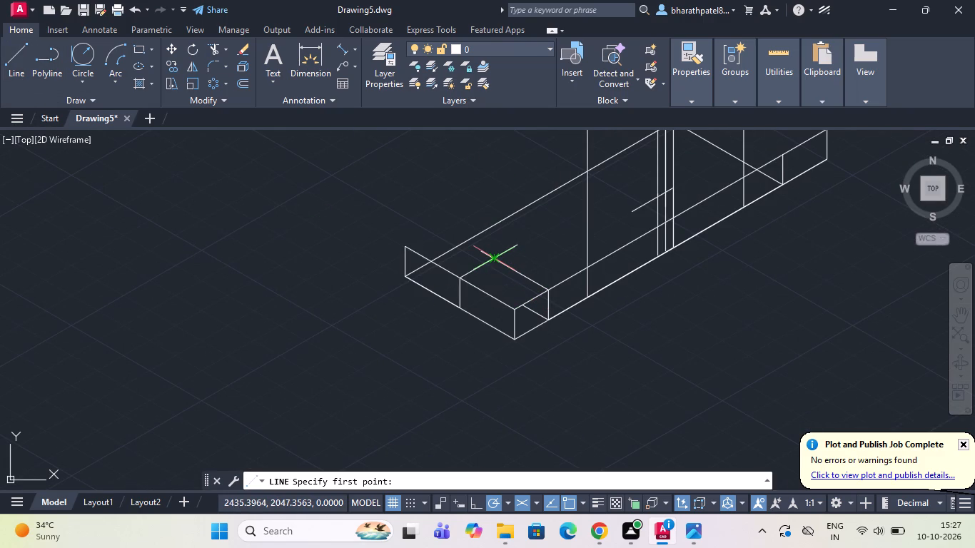
pyautogui.click(493, 261)
pyautogui.scroll(-3, 491, 261)
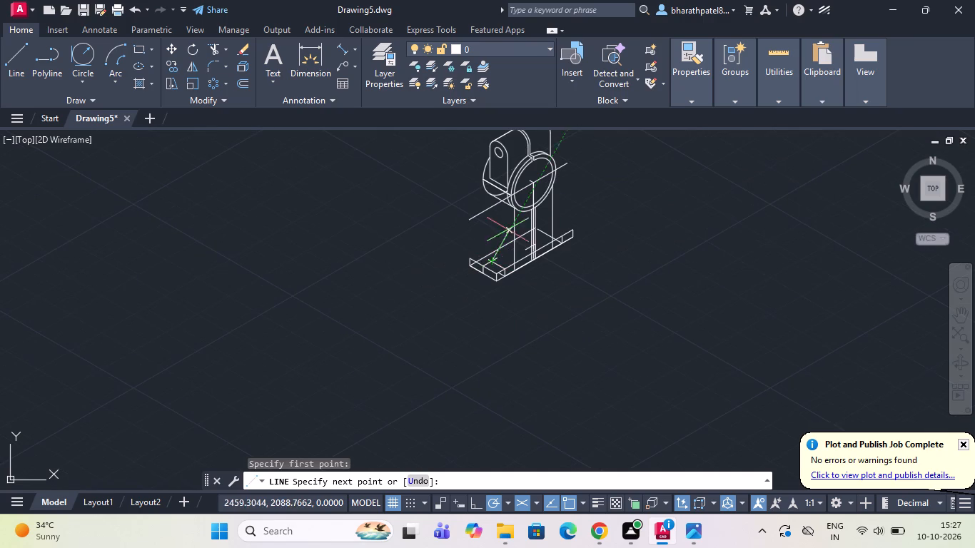
pyautogui.scroll(3, 572, 197)
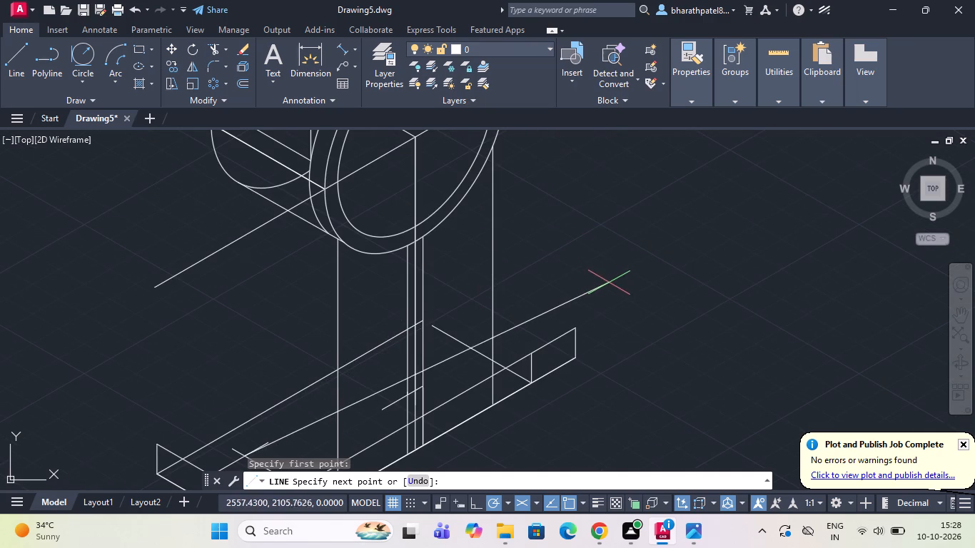
pyautogui.click(617, 234)
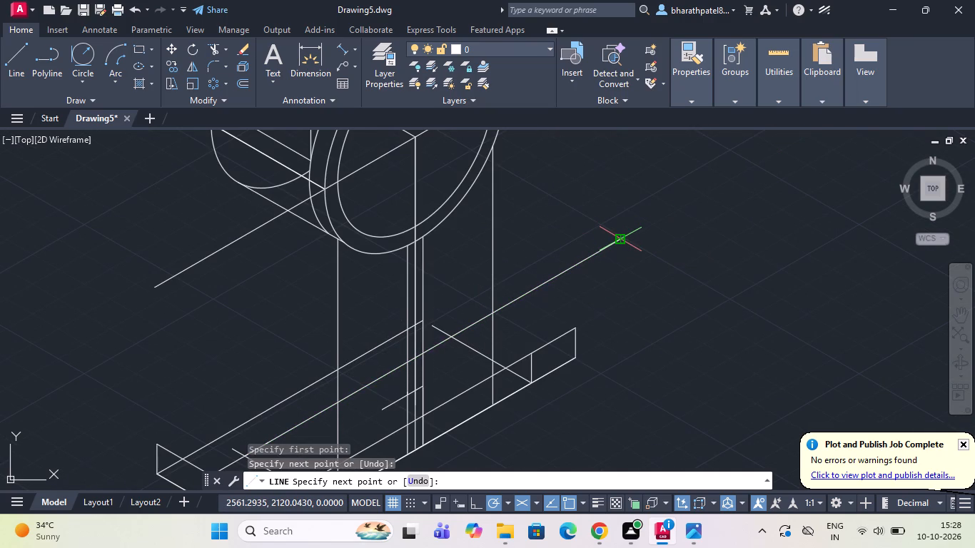
pyautogui.press('Escape')
# Draw a line about 36 long at 150° from the top of the right inner vertical, crossing the long 30° line.
pyautogui.moveTo(15, 53); pyautogui.dragTo(29, 54)
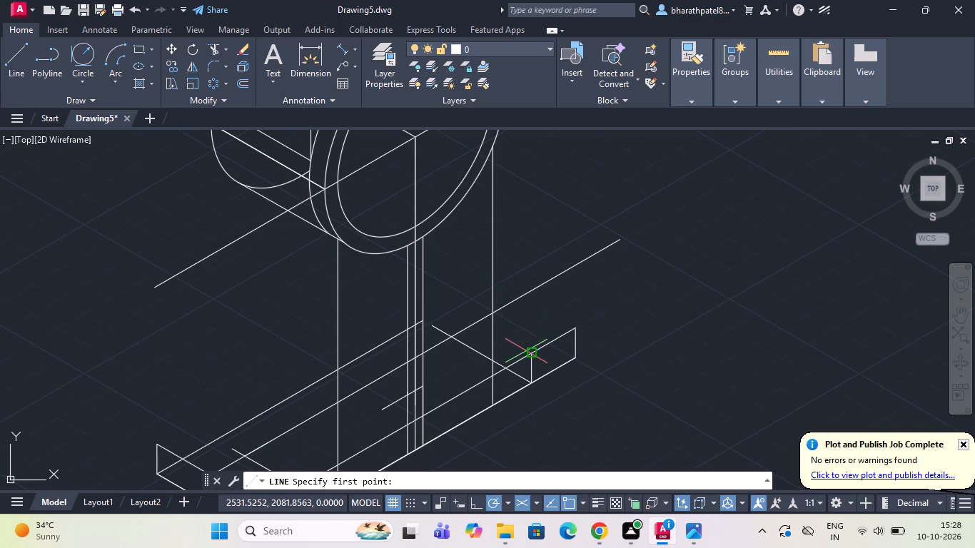
pyautogui.click(529, 354)
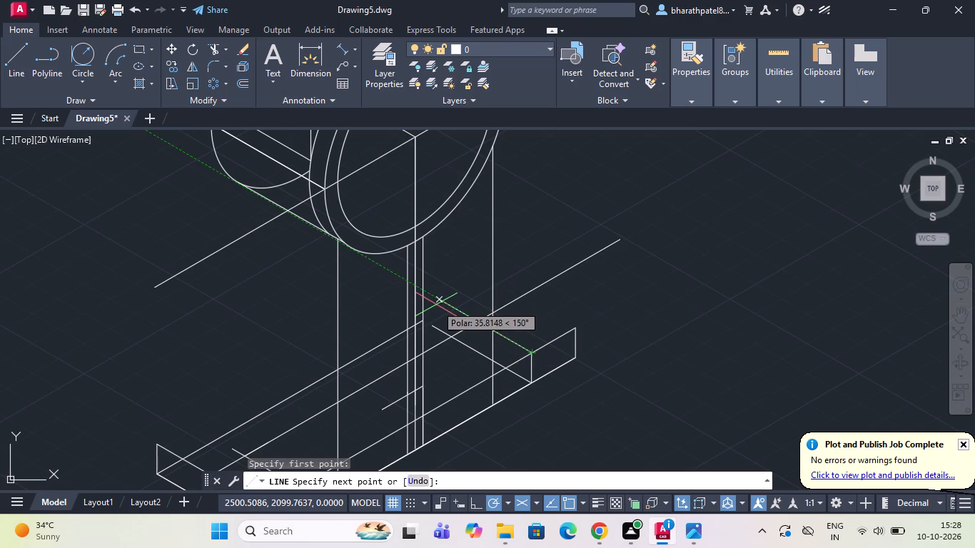
pyautogui.click(436, 305)
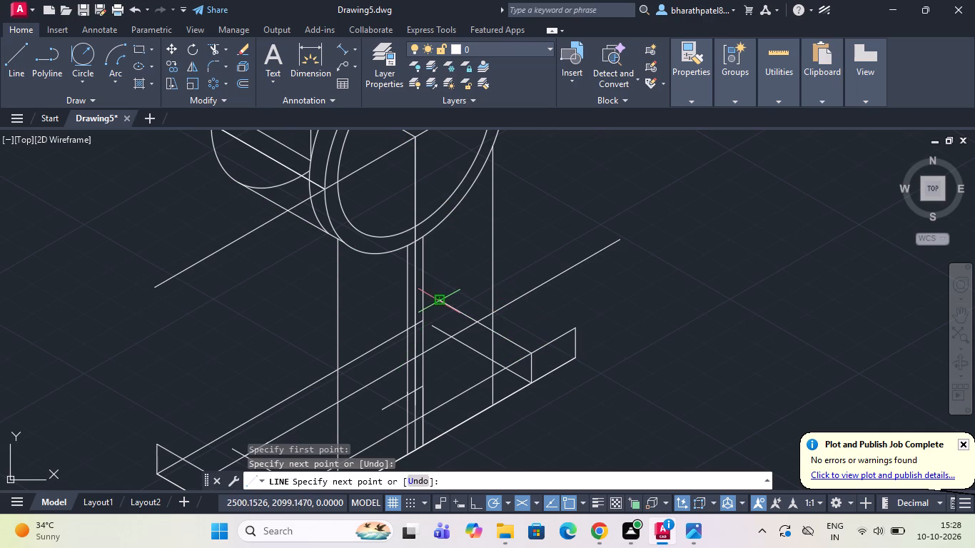
pyautogui.press('Escape')
pyautogui.scroll(-2, 493, 275)
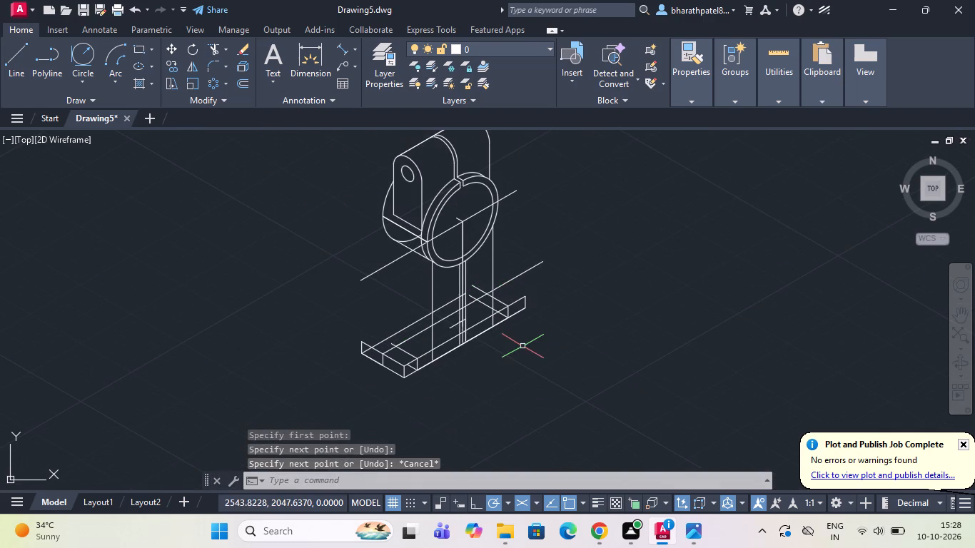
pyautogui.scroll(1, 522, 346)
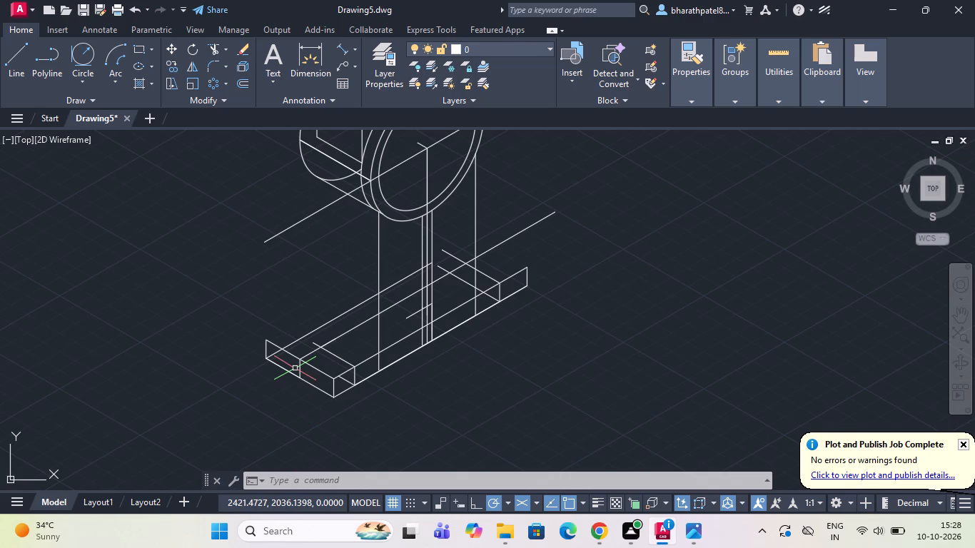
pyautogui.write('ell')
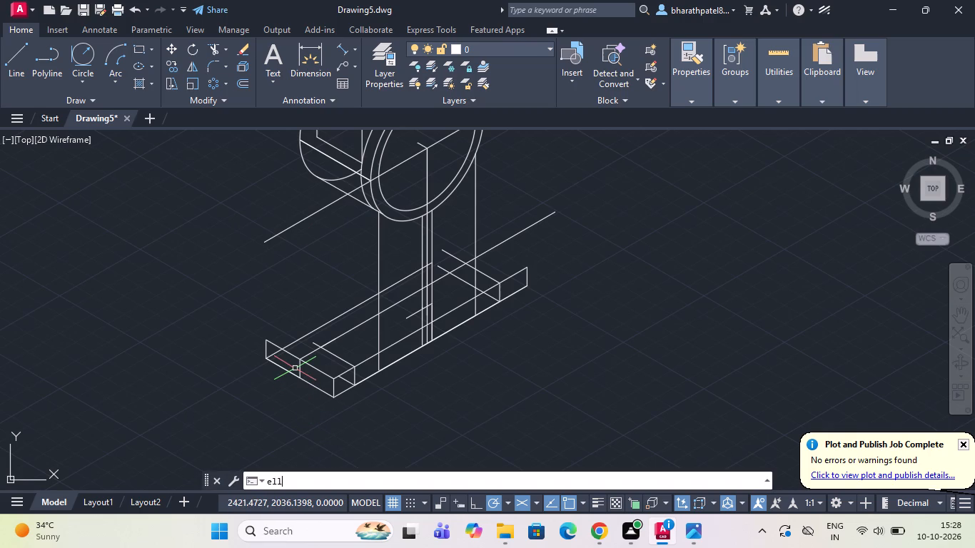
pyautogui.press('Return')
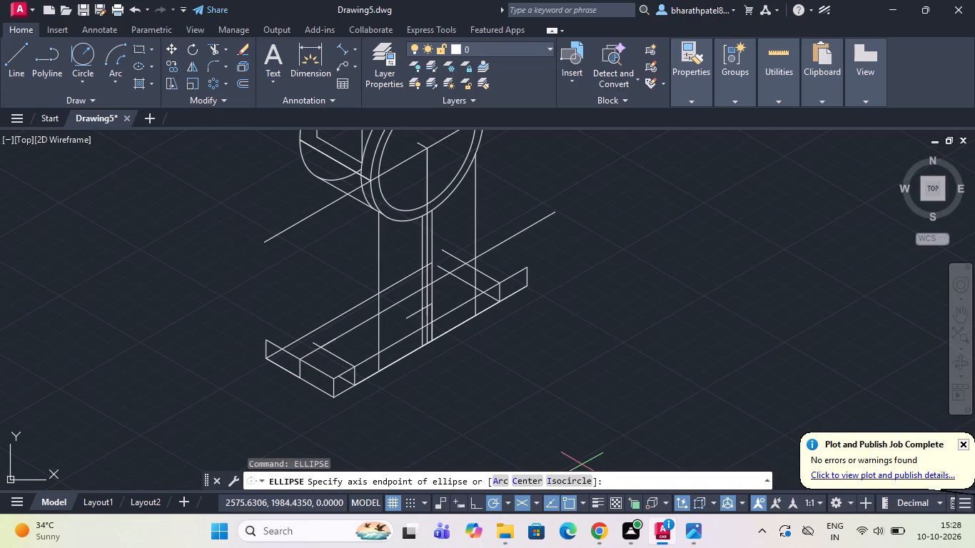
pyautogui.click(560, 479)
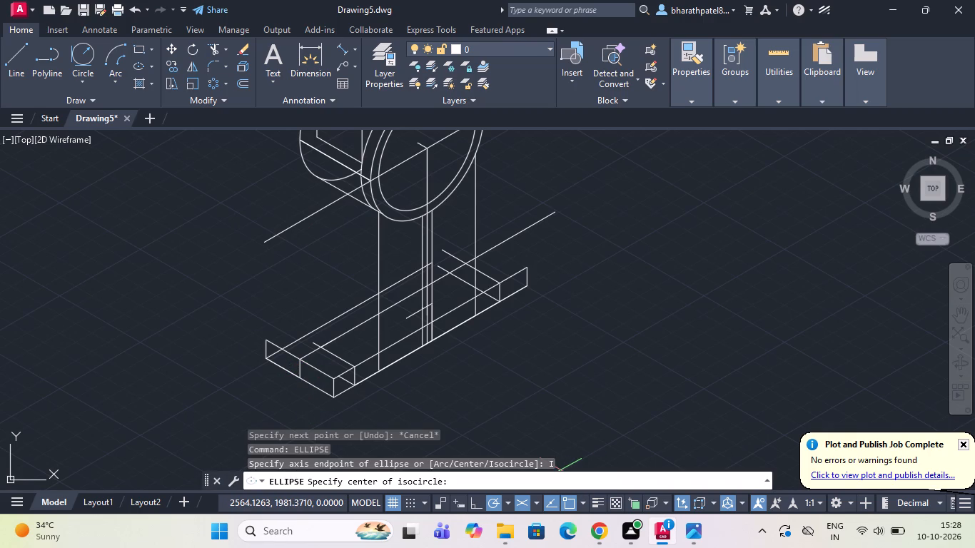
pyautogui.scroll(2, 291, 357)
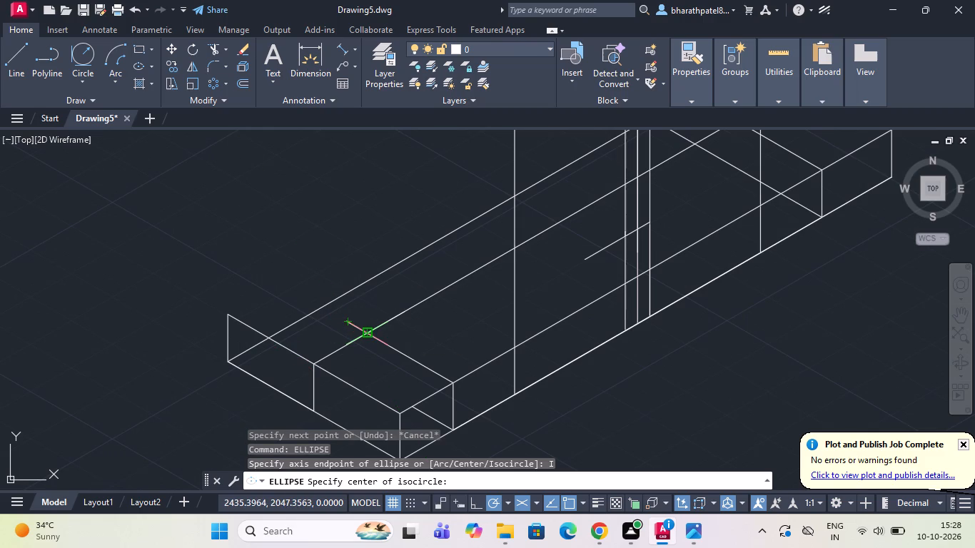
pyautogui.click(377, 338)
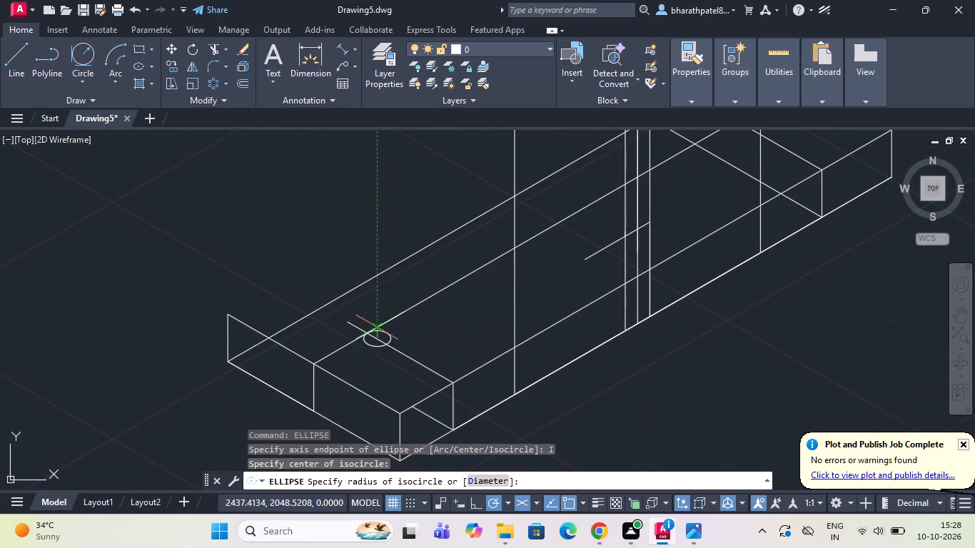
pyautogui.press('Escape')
# Draw a 15-diameter isocircle on the base's left end, centred where the 30° centre line crosses the left 150° line.
pyautogui.press('space')
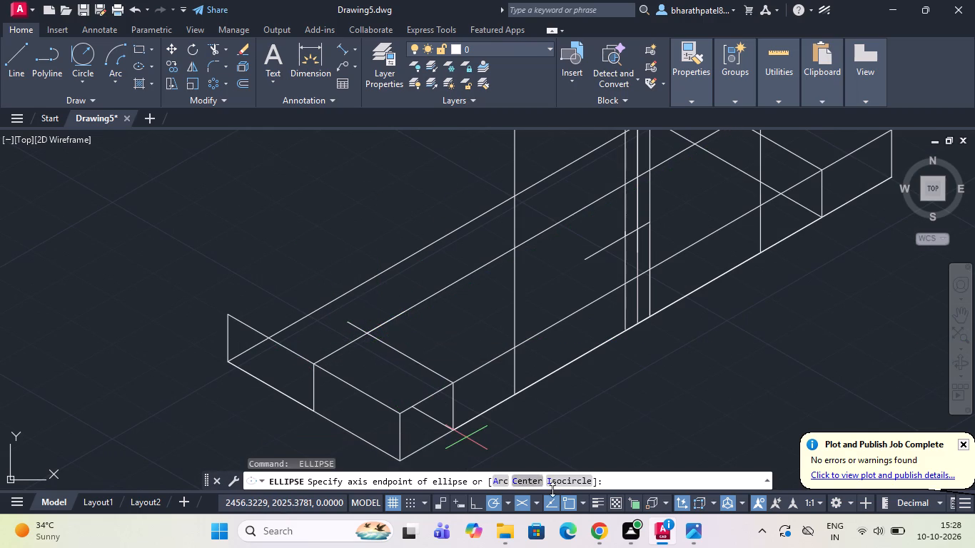
pyautogui.click(571, 479)
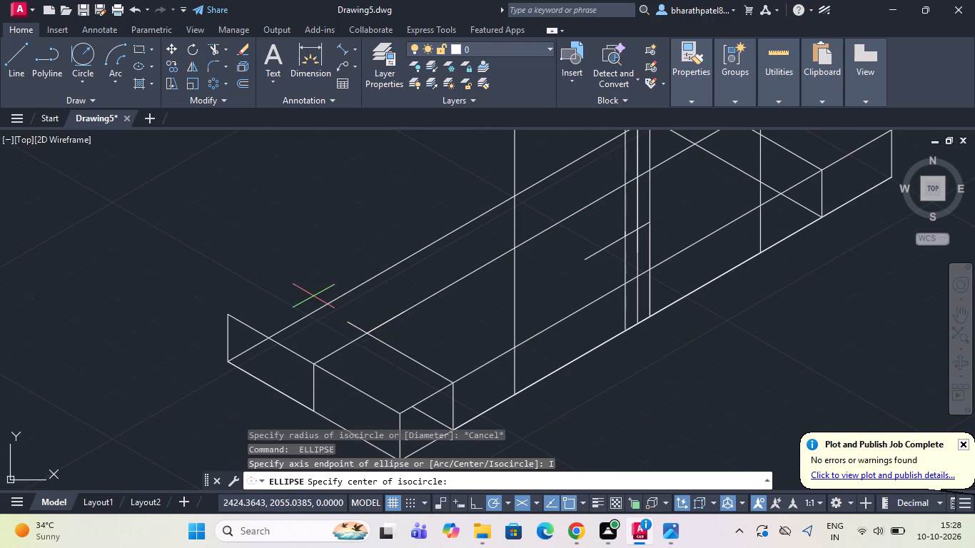
pyautogui.scroll(2, 313, 296)
pyautogui.click(447, 383)
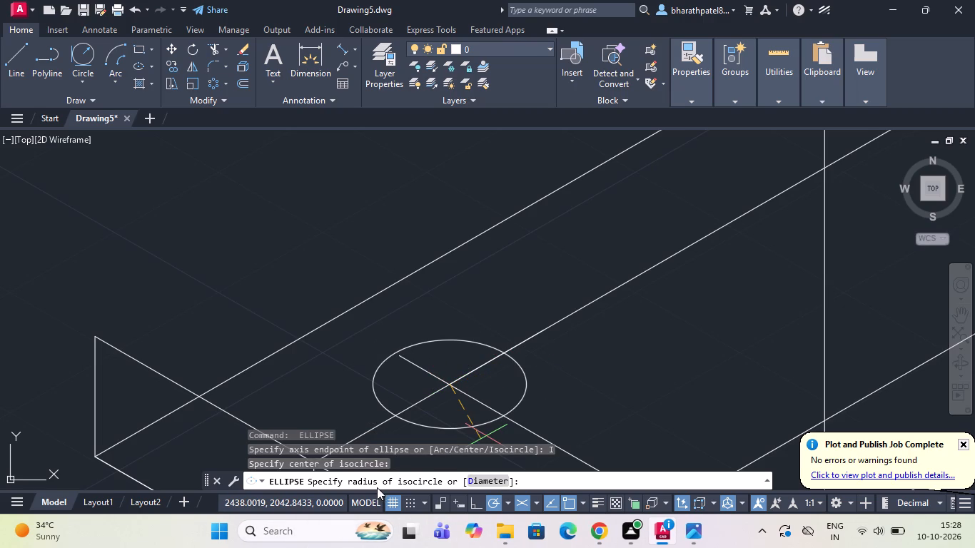
pyautogui.click(477, 483)
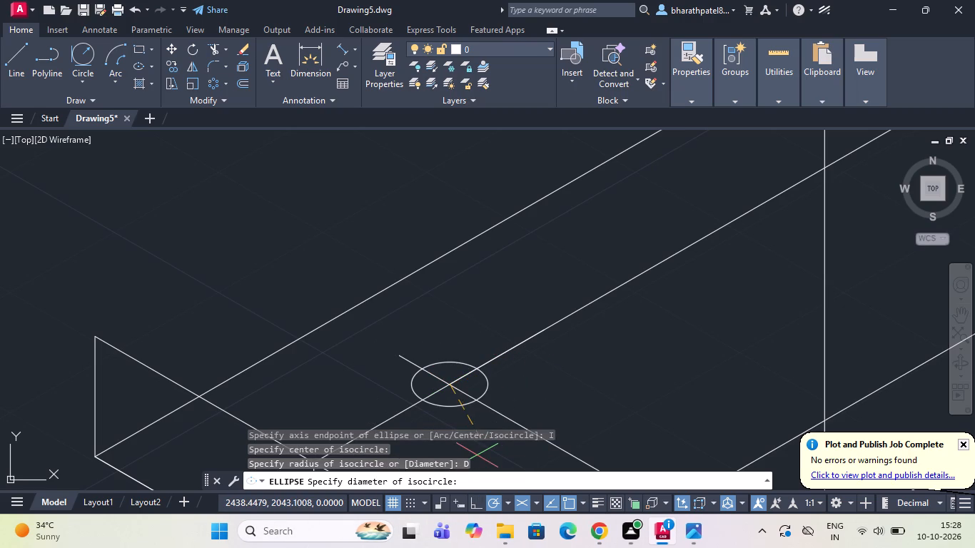
pyautogui.write('15')
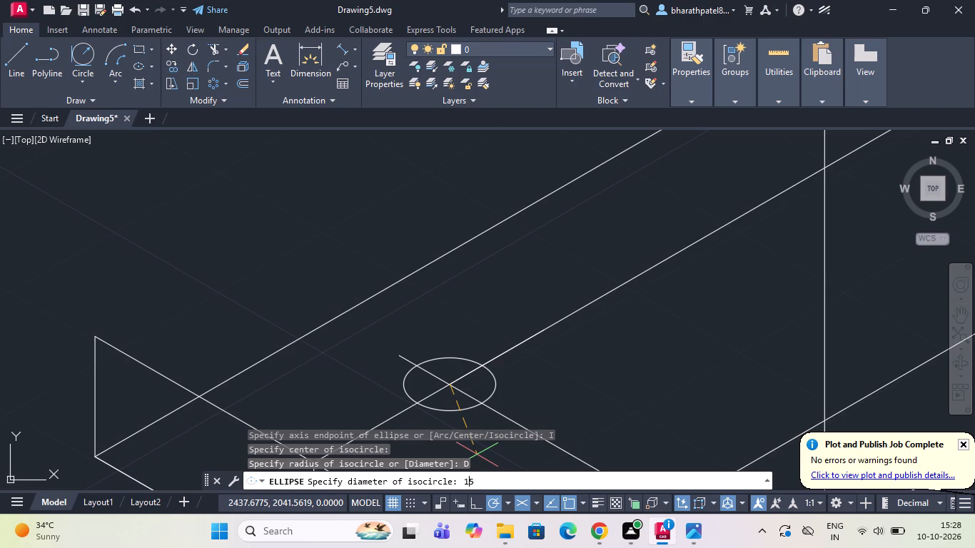
pyautogui.press('Return')
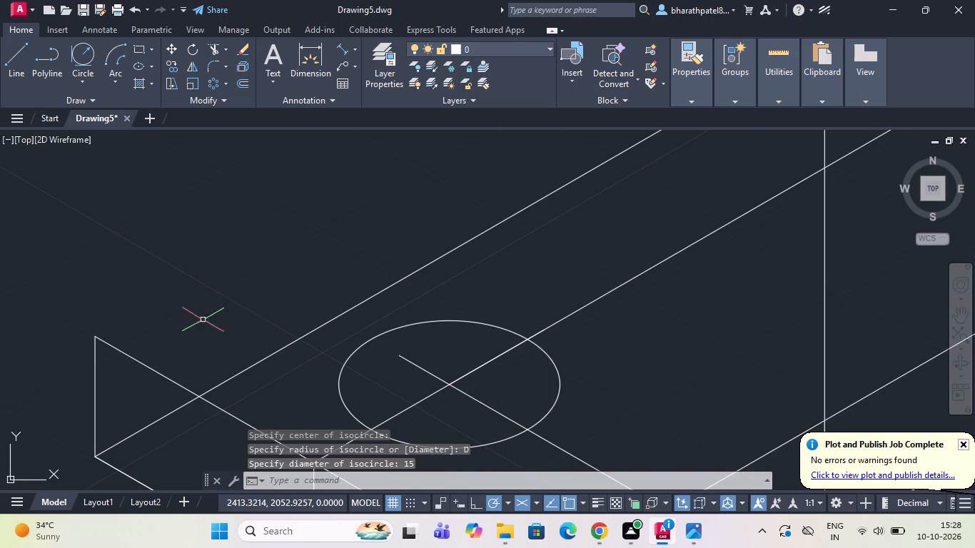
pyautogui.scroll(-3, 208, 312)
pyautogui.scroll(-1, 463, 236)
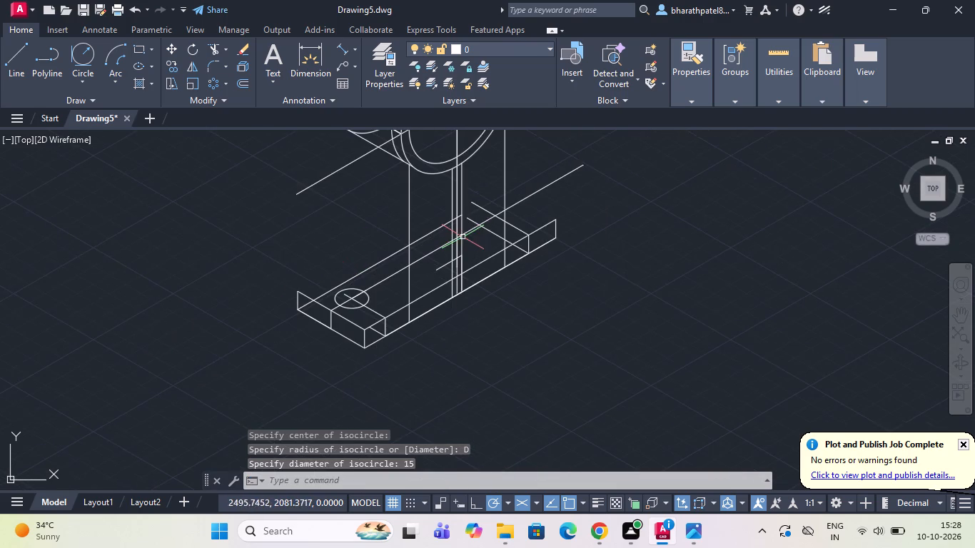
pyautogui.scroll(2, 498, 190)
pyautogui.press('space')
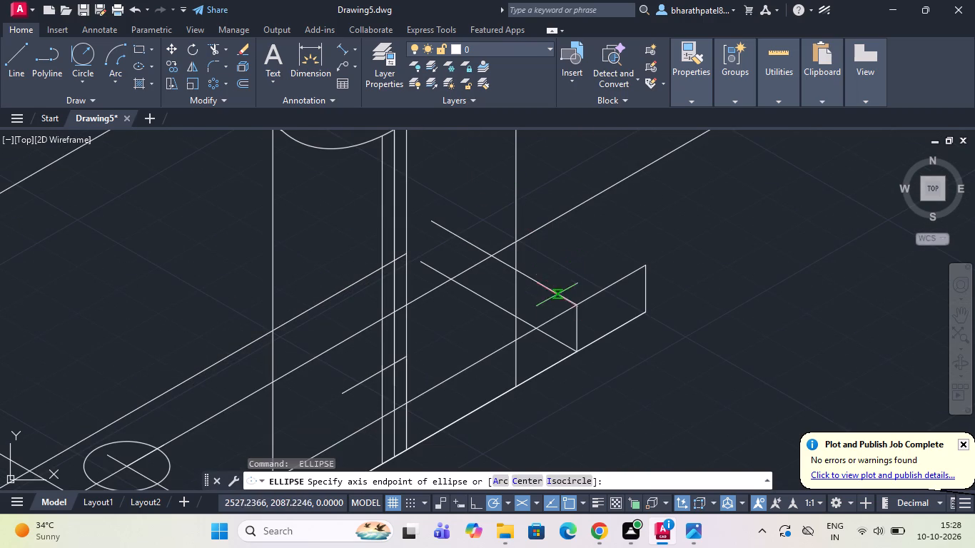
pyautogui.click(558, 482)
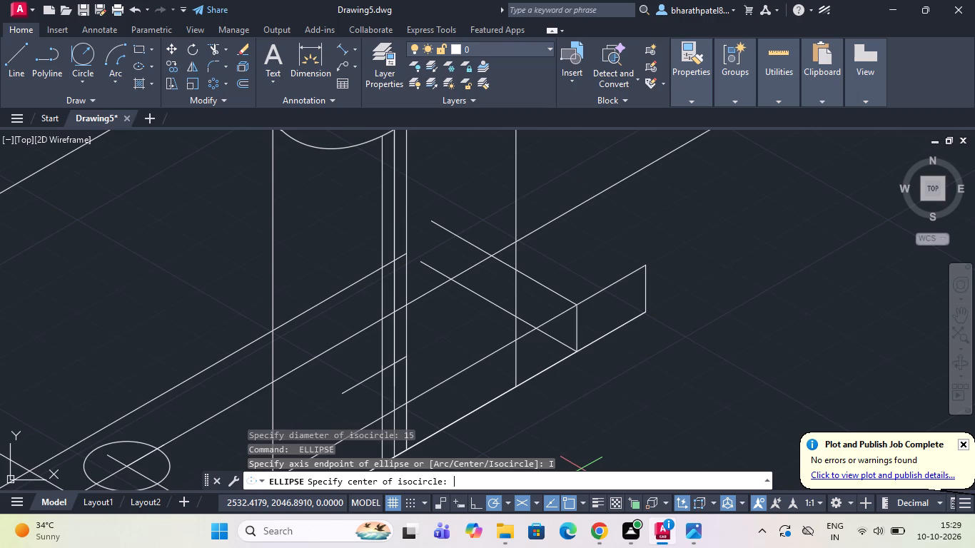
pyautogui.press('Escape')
# Draw a 15-diameter isocircle on the base's right end, centred where the long 30° line crosses the right 150° line.
pyautogui.press('space')
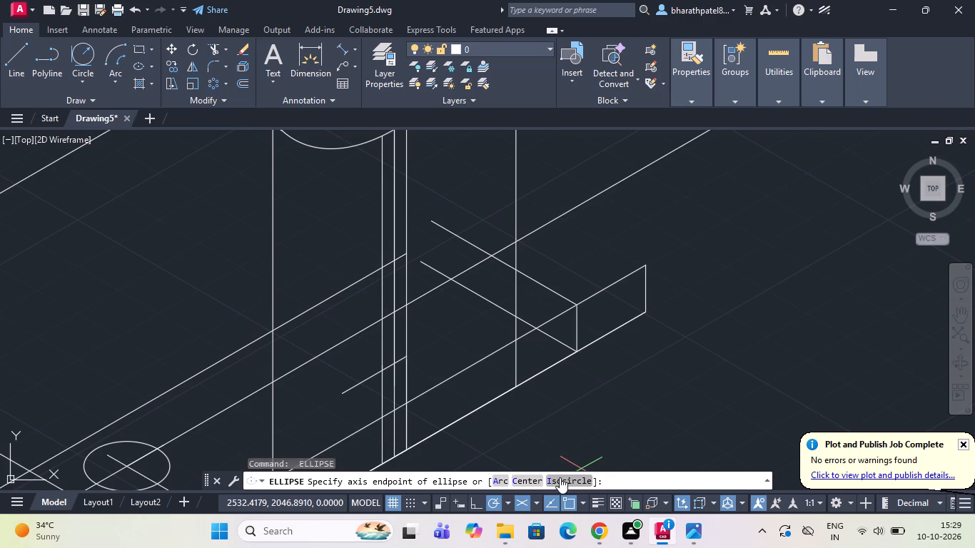
pyautogui.click(560, 478)
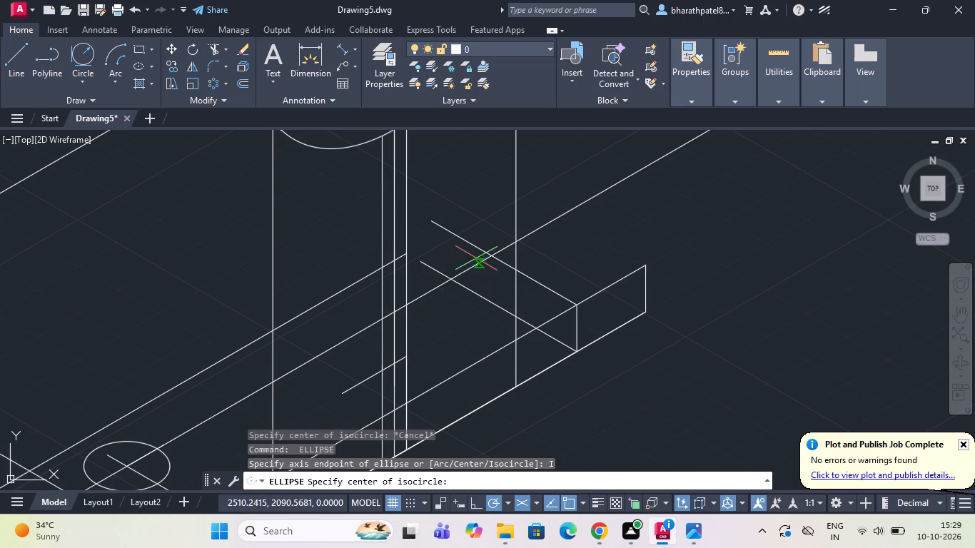
pyautogui.click(495, 258)
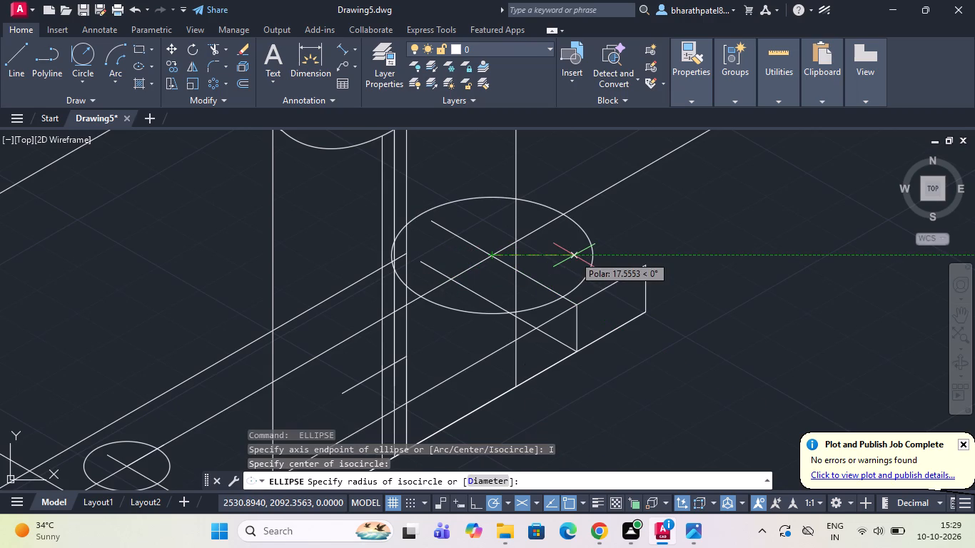
pyautogui.click(492, 477)
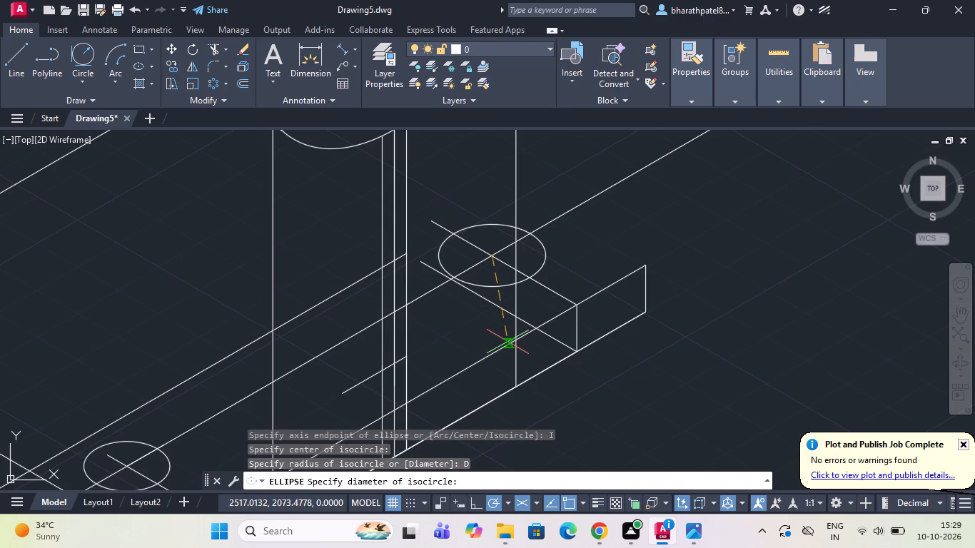
pyautogui.write('15')
pyautogui.press('Return')
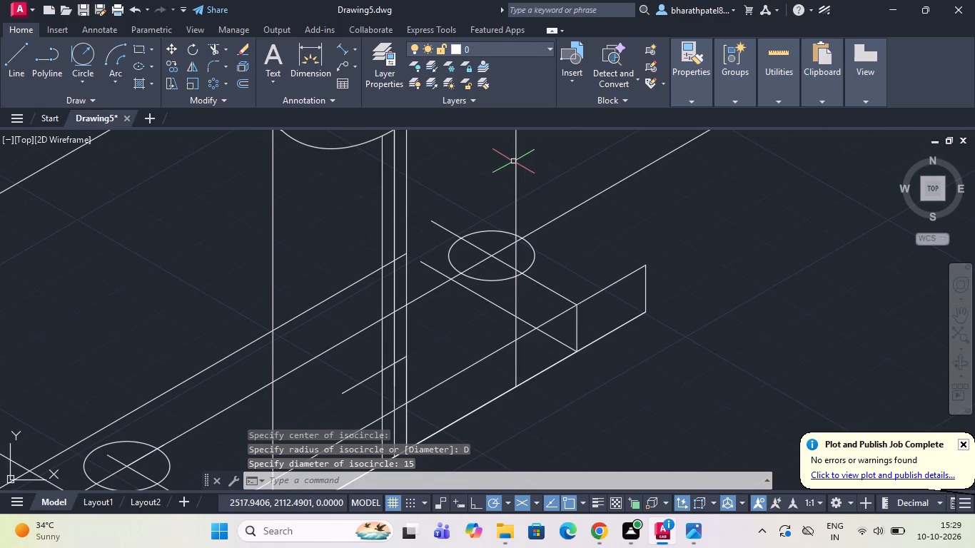
# Trim away the right isocircle's lower and upper arcs lying to the left of the web's right vertical edge.
pyautogui.scroll(-2, 504, 194)
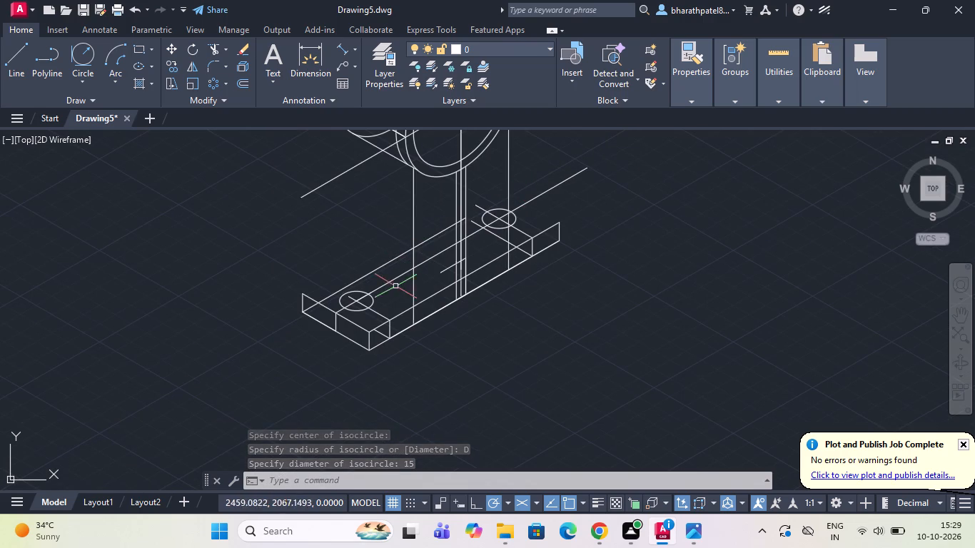
pyautogui.scroll(3, 370, 323)
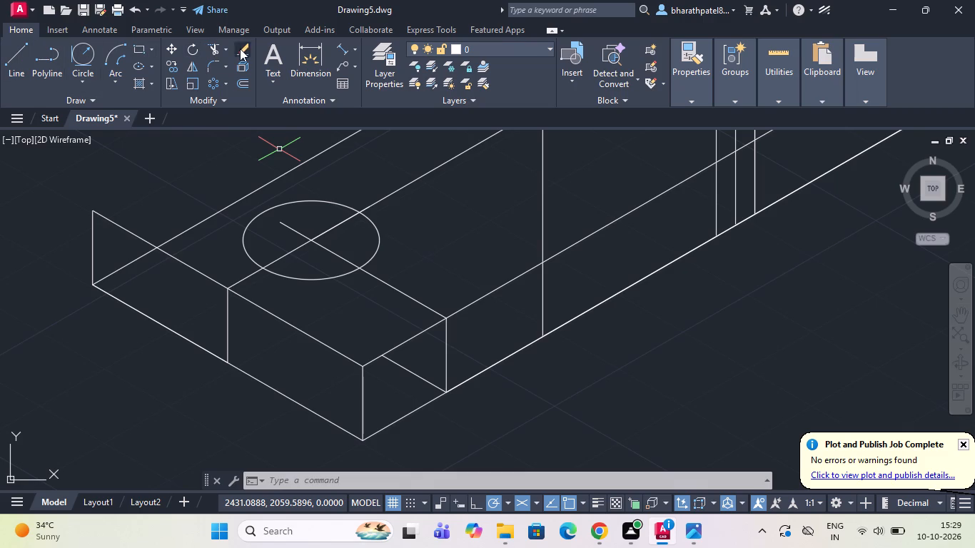
pyautogui.press('Escape')
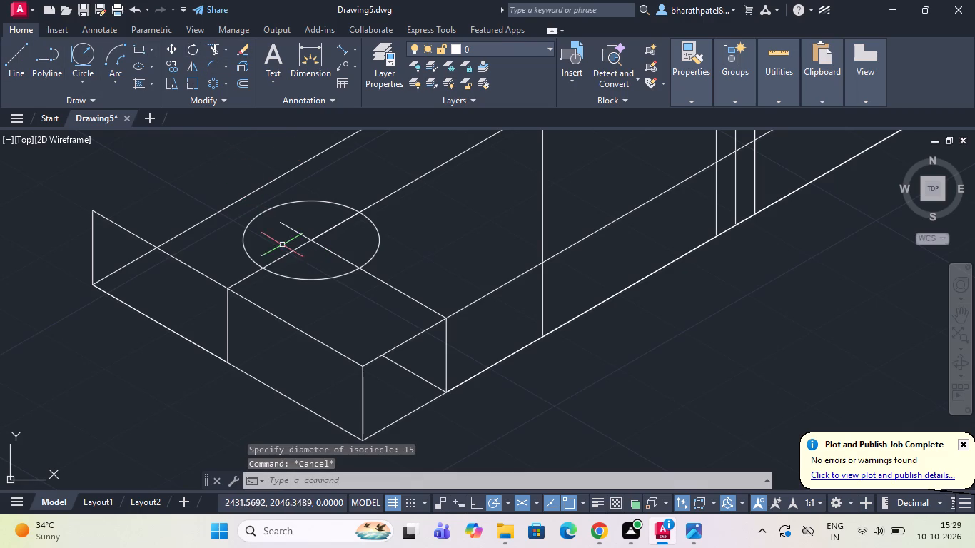
pyautogui.click(214, 46)
pyautogui.scroll(-6, 289, 210)
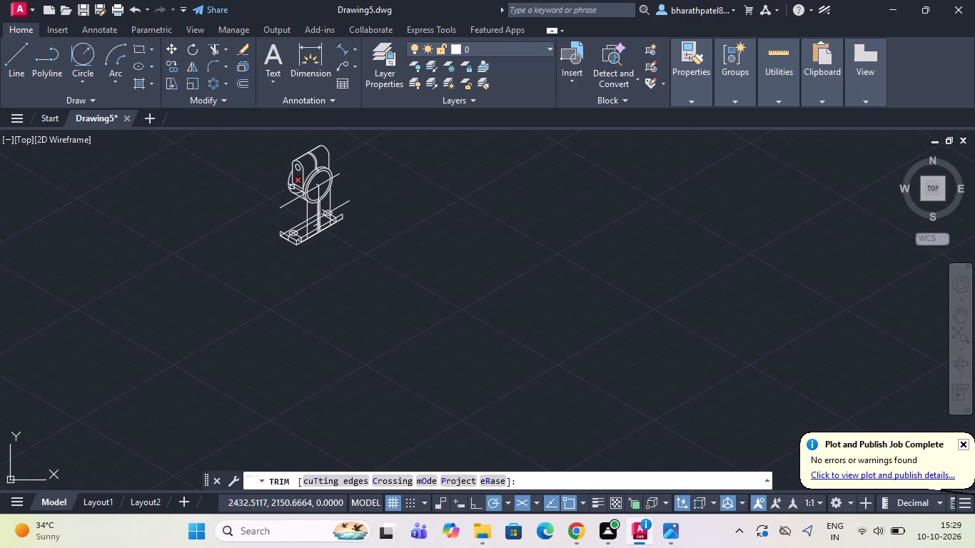
pyautogui.scroll(3, 307, 208)
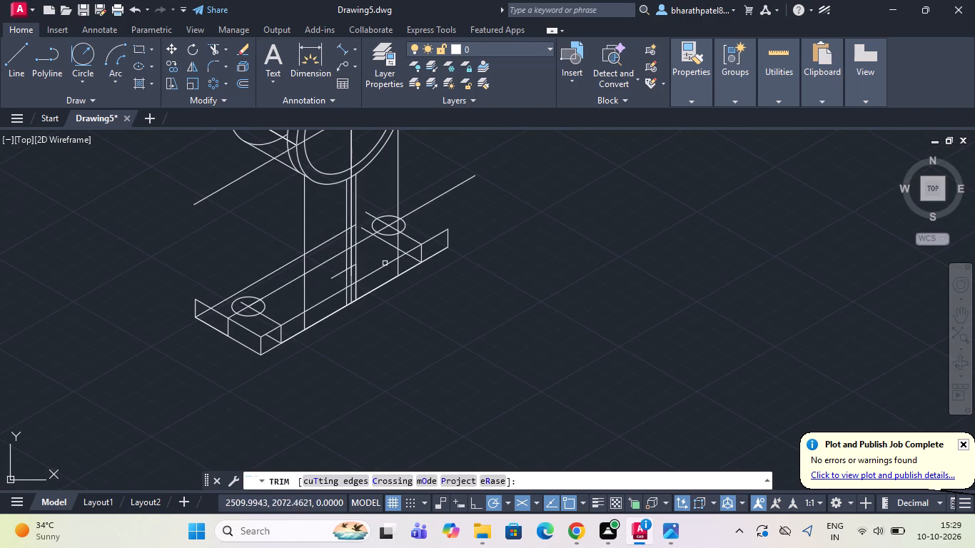
pyautogui.scroll(1, 386, 263)
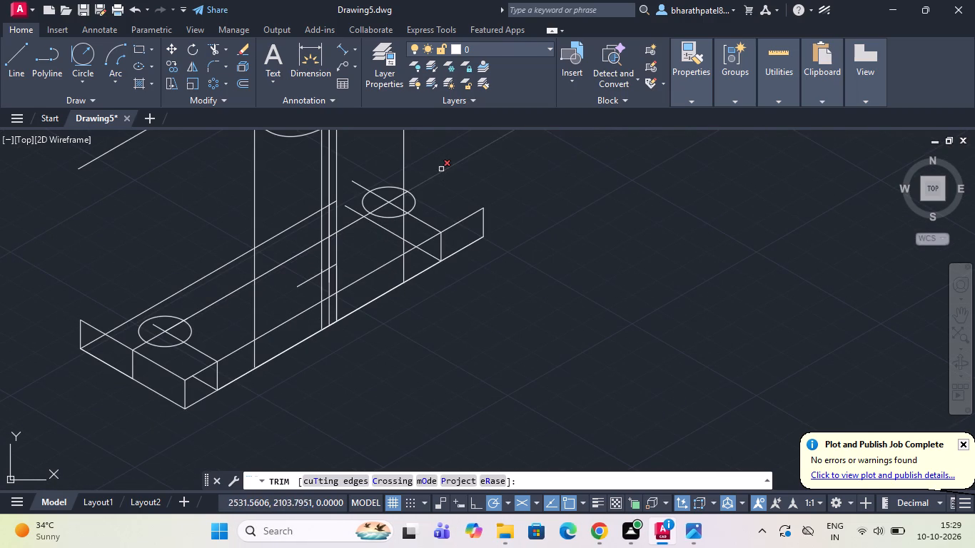
pyautogui.click(389, 215)
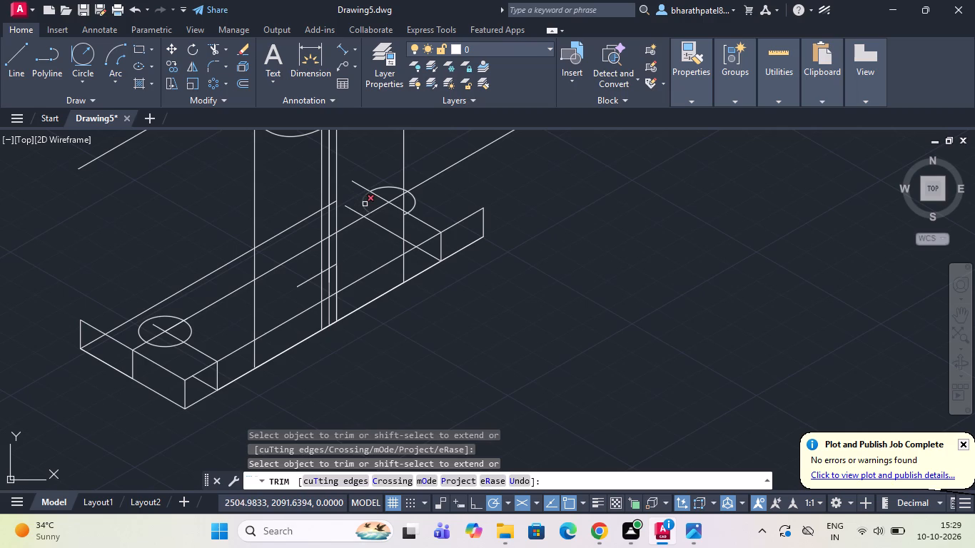
pyautogui.click(365, 204)
pyautogui.click(383, 193)
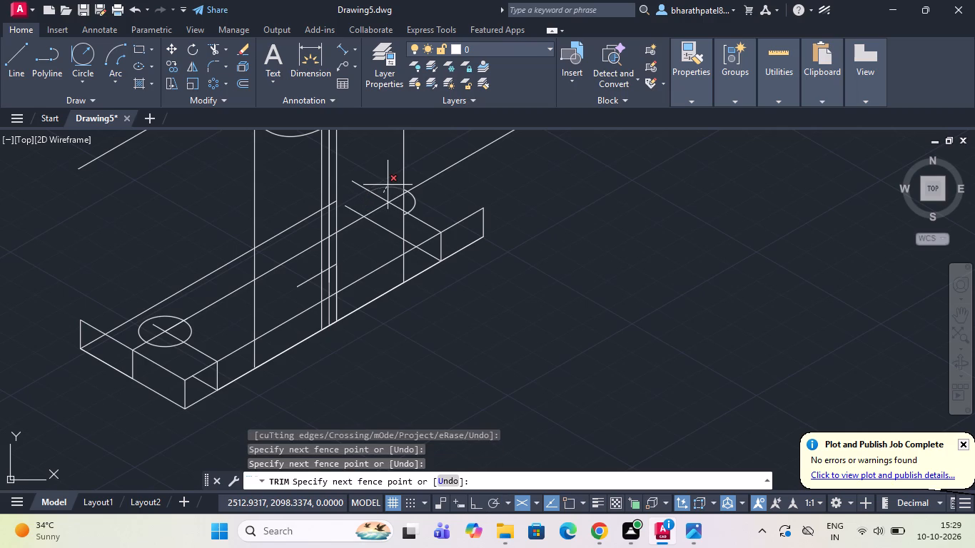
pyautogui.click(384, 180)
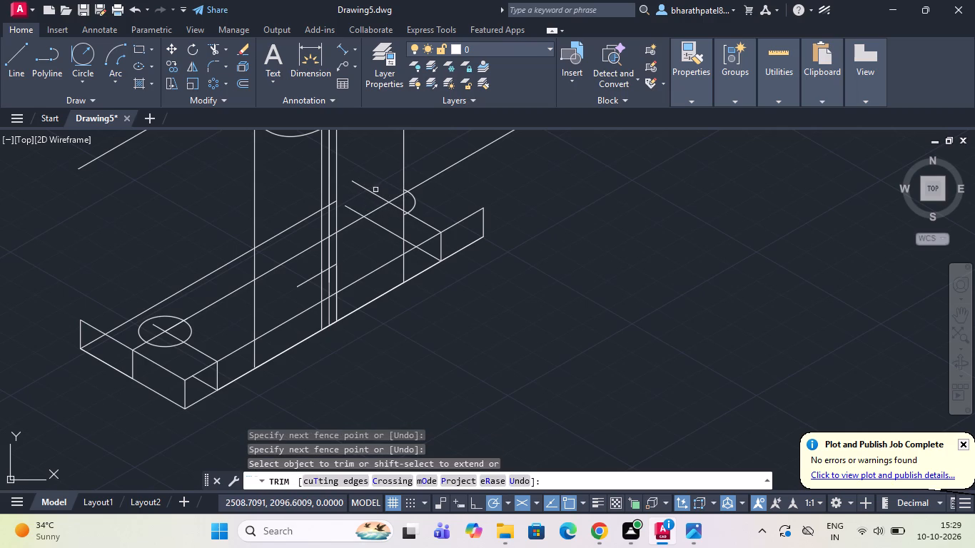
# Trim the right 150° line beyond the hole centre, and both centre line pieces between the vertical edge and the remaining arc.
pyautogui.click(374, 194)
pyautogui.scroll(4, 396, 215)
pyautogui.click(427, 198)
pyautogui.scroll(-2, 428, 196)
pyautogui.scroll(2, 435, 166)
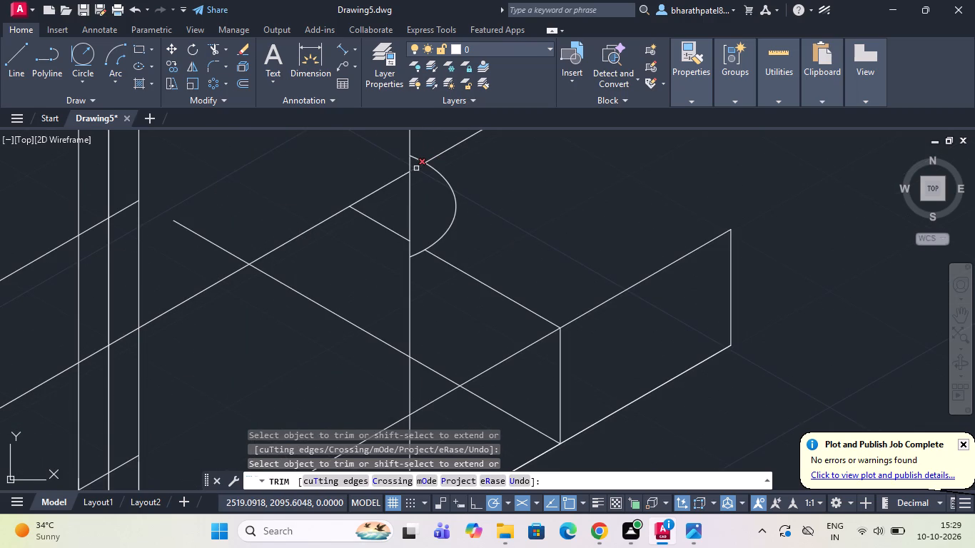
pyautogui.click(416, 166)
pyautogui.scroll(-2, 420, 182)
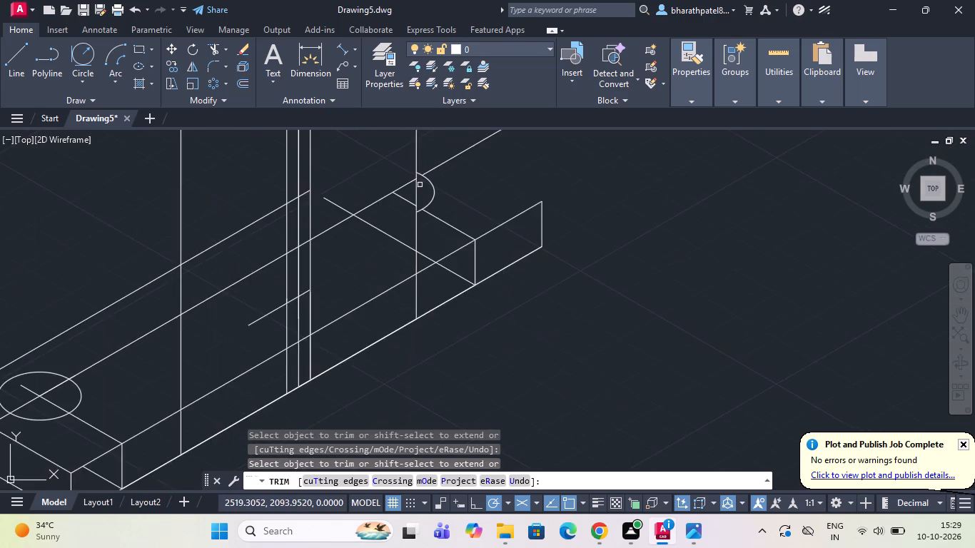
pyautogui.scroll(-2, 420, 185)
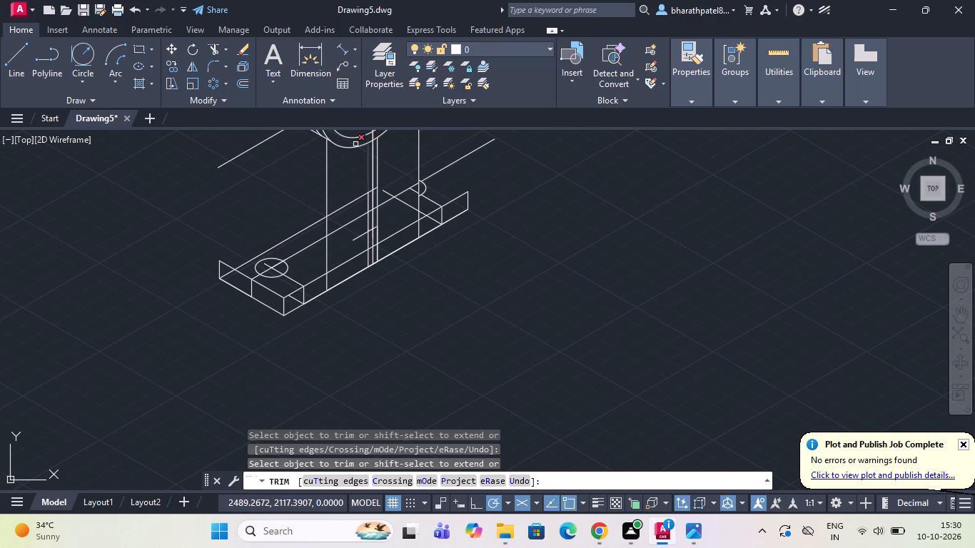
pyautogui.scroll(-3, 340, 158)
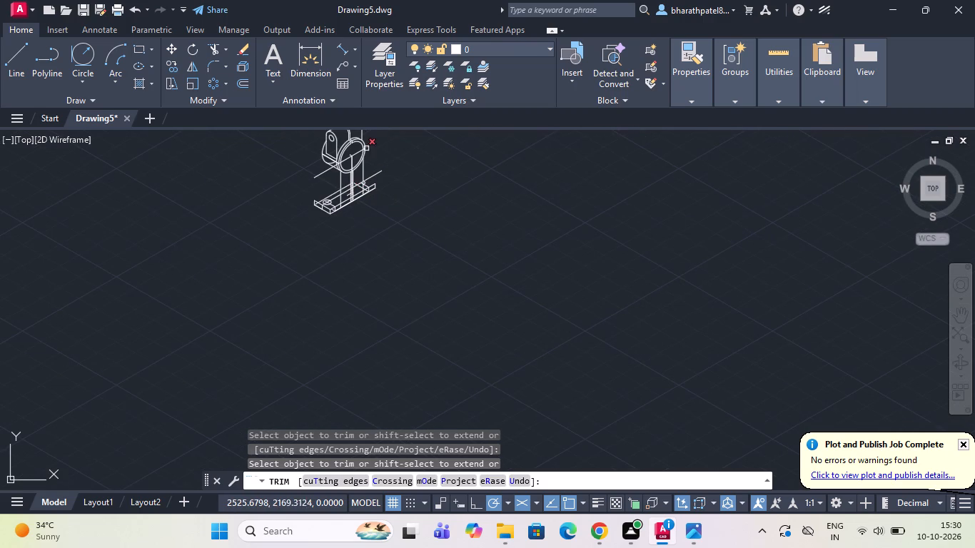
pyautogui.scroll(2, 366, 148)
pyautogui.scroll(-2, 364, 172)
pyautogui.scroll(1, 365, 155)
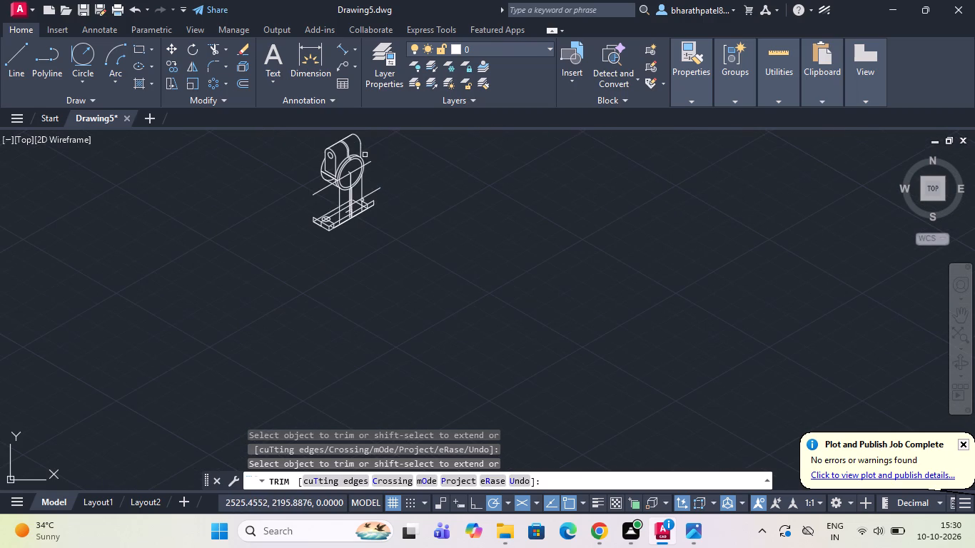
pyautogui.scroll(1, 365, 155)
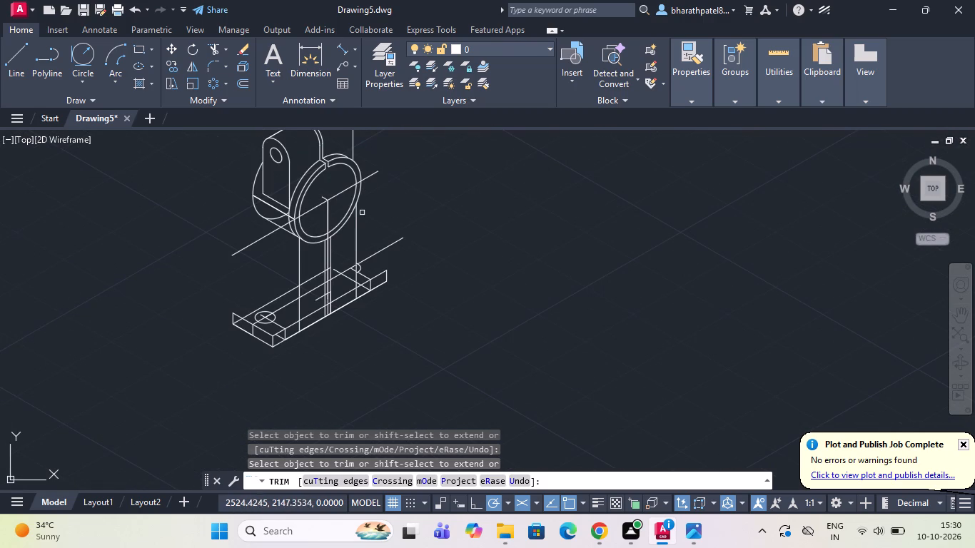
# Draw a 30° line about 77 long from the top rear-left corner of the base, running past the web's left vertical edge.
pyautogui.scroll(2, 361, 213)
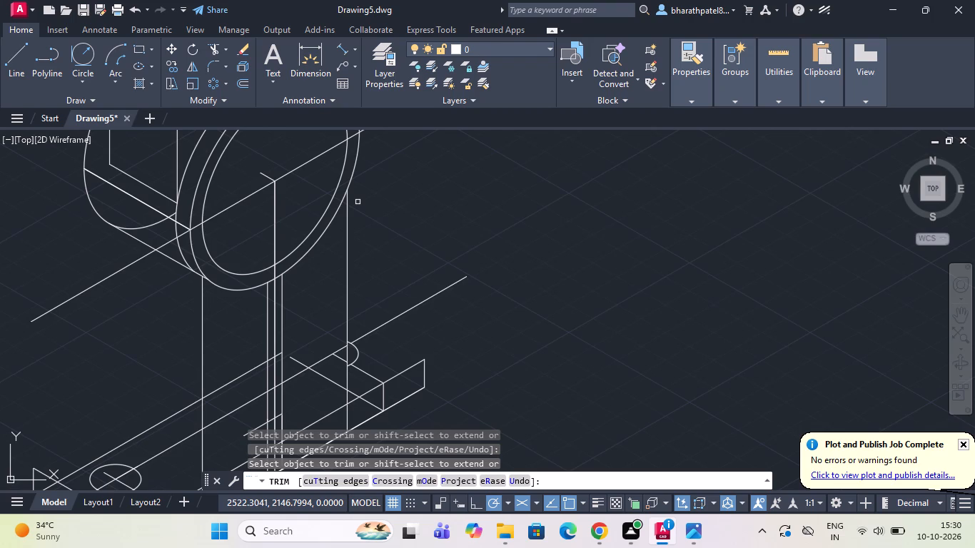
pyautogui.scroll(-2, 353, 188)
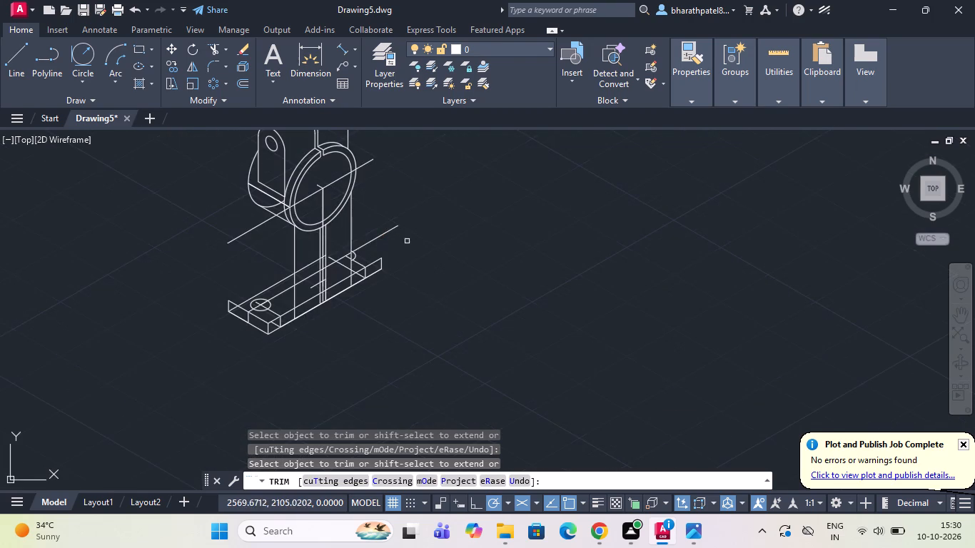
pyautogui.scroll(-2, 397, 233)
pyautogui.scroll(2, 398, 143)
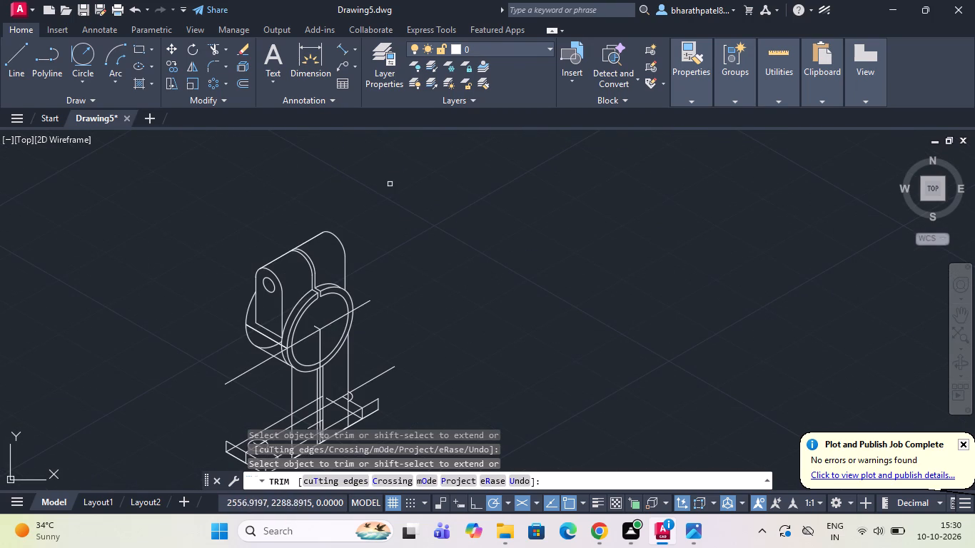
pyautogui.scroll(-1, 378, 204)
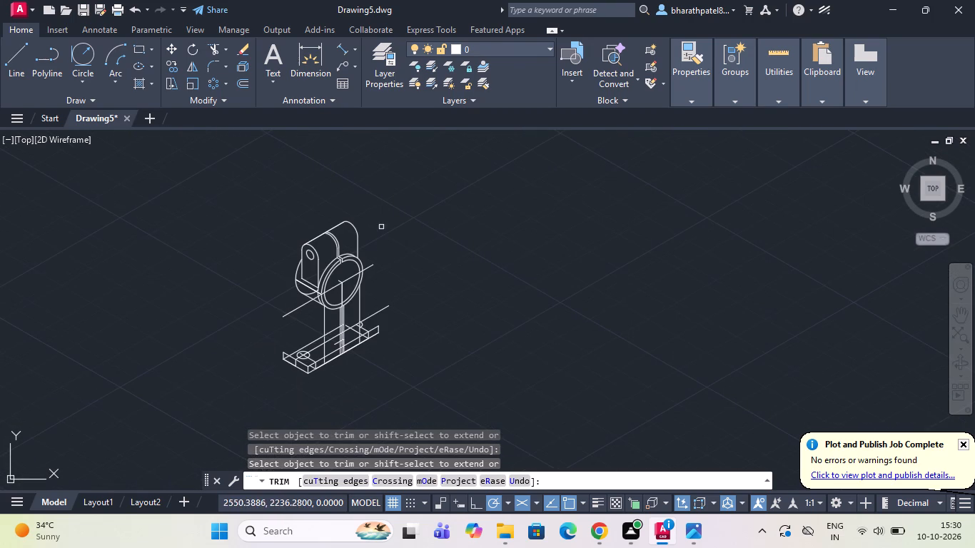
pyautogui.scroll(2, 352, 365)
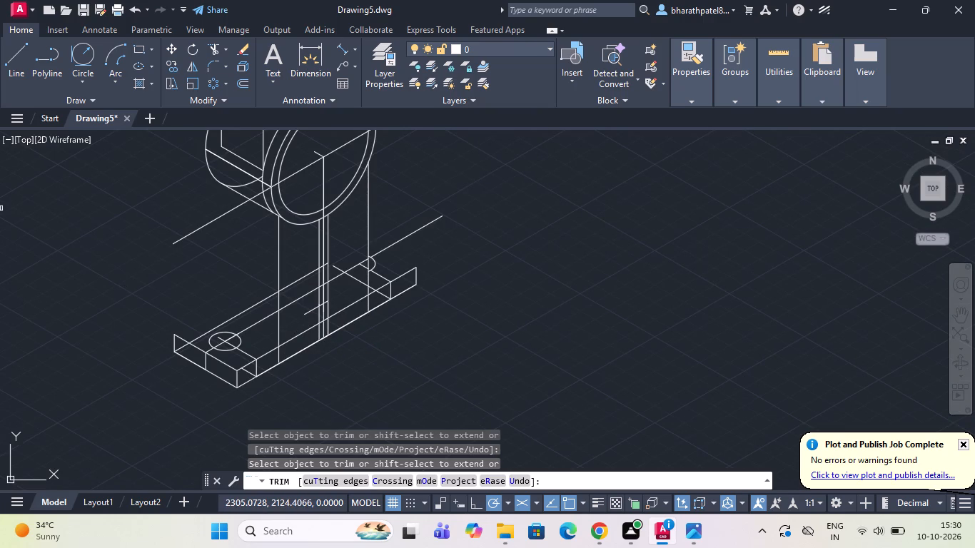
pyautogui.click(6, 61)
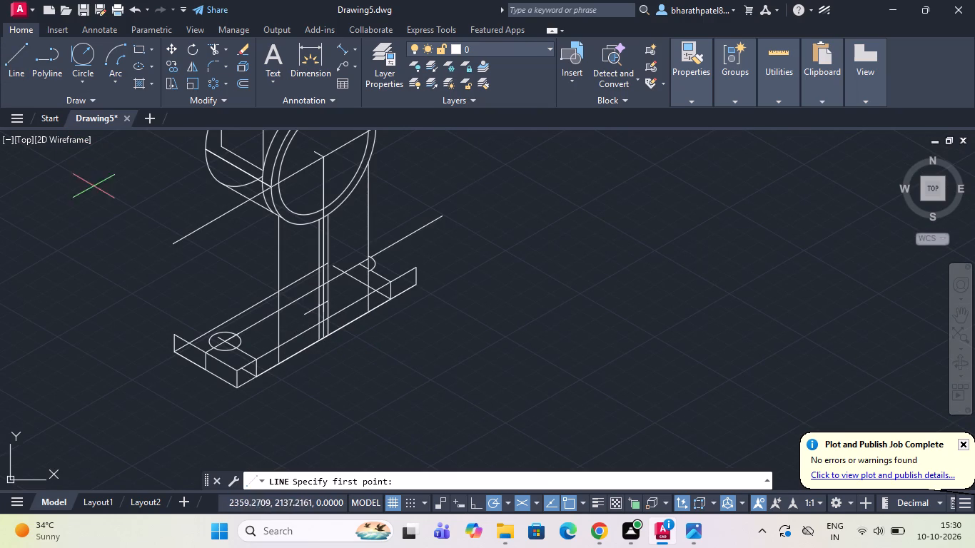
pyautogui.click(171, 338)
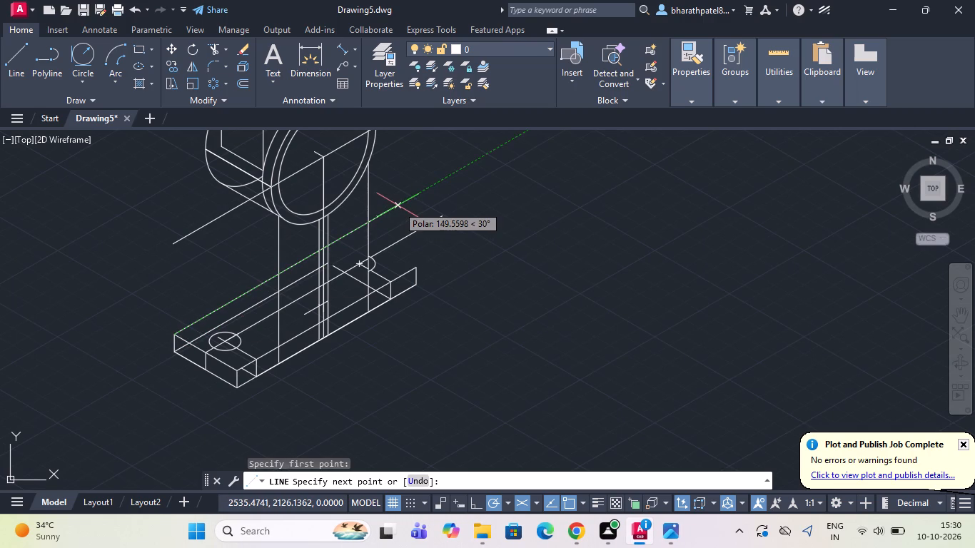
pyautogui.click(291, 268)
pyautogui.press('Escape')
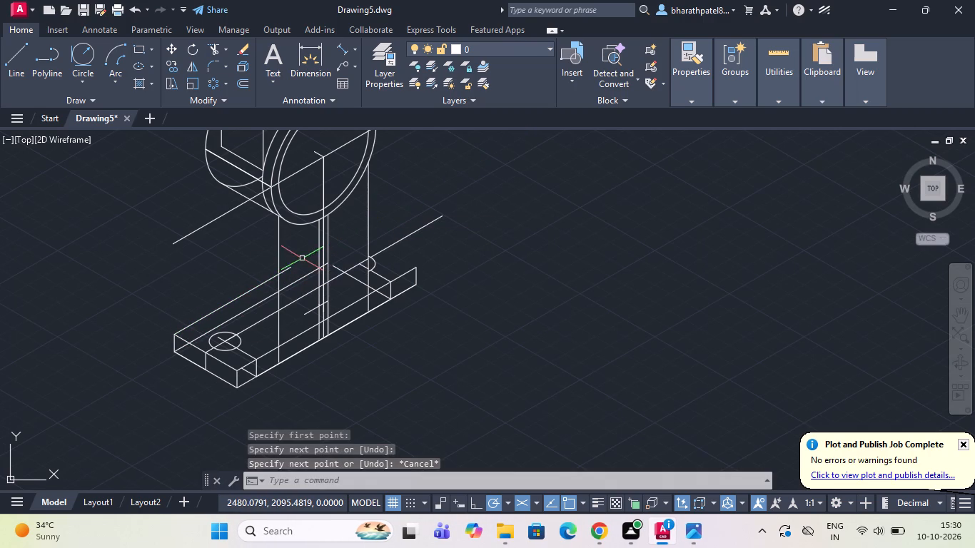
# Trim the new 30° line's overhang beyond the web's left vertical edge.
pyautogui.click(216, 48)
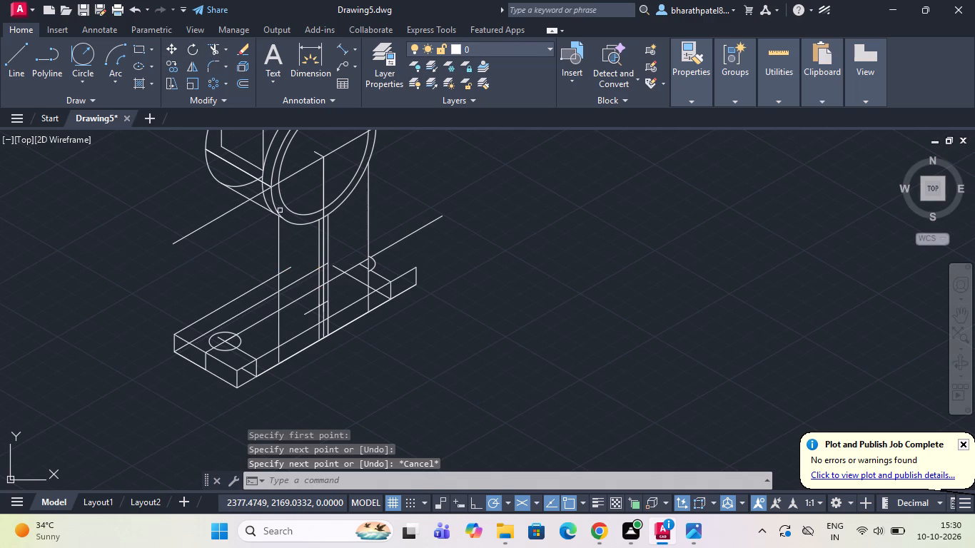
pyautogui.click(286, 268)
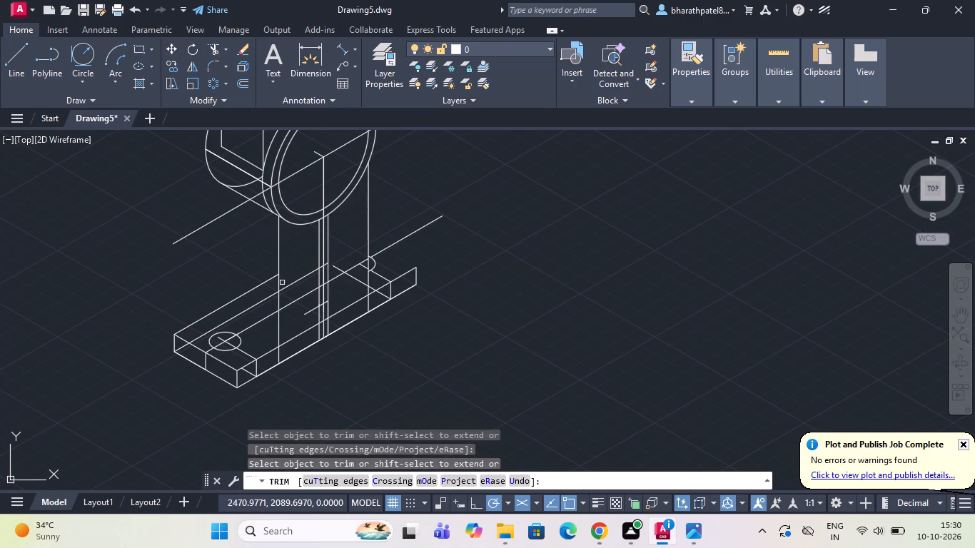
# Trim the inner 30° line from the base's left end through the middle verticals, and the right-hand 150° line's stub beyond the 30° centre line.
pyautogui.click(271, 297)
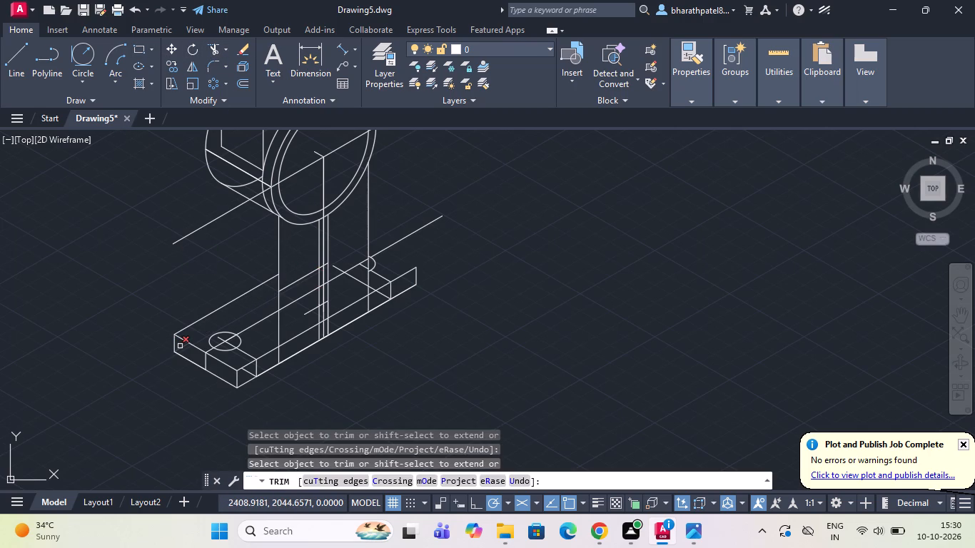
pyautogui.click(295, 285)
pyautogui.scroll(4, 320, 269)
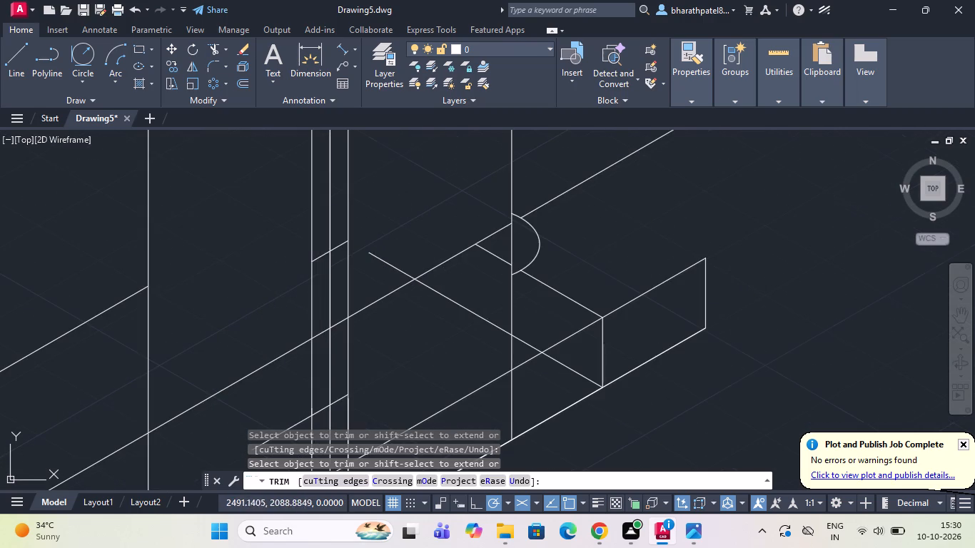
pyautogui.click(316, 258)
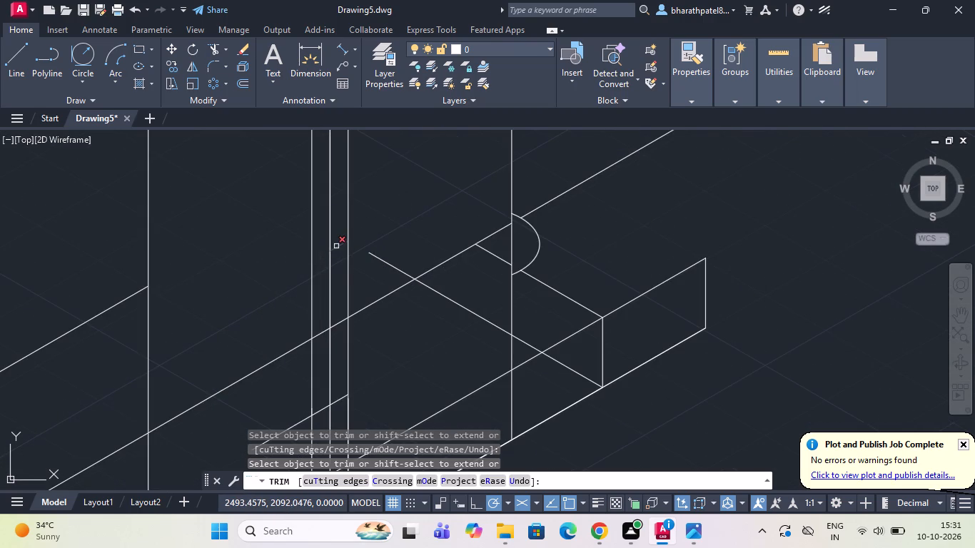
pyautogui.click(336, 246)
pyautogui.scroll(-2, 336, 245)
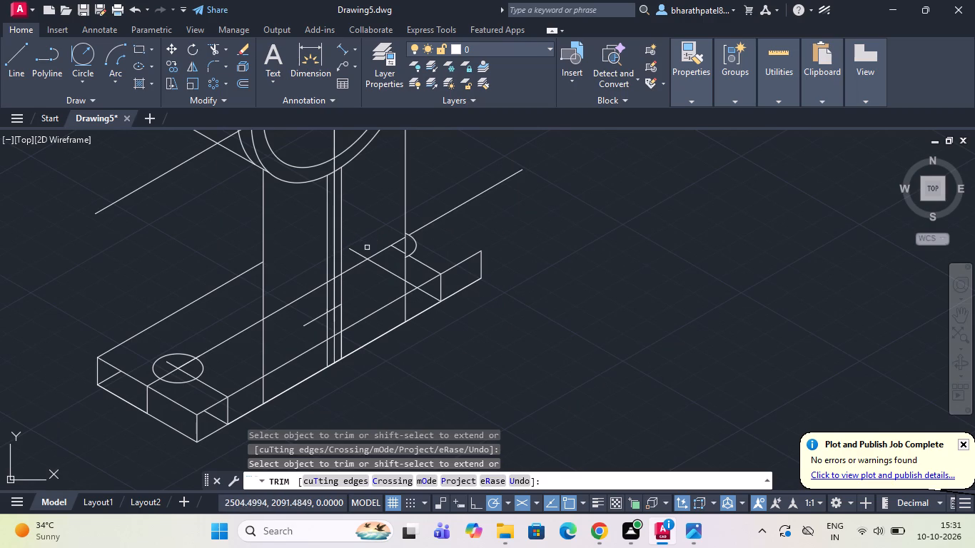
pyautogui.click(357, 253)
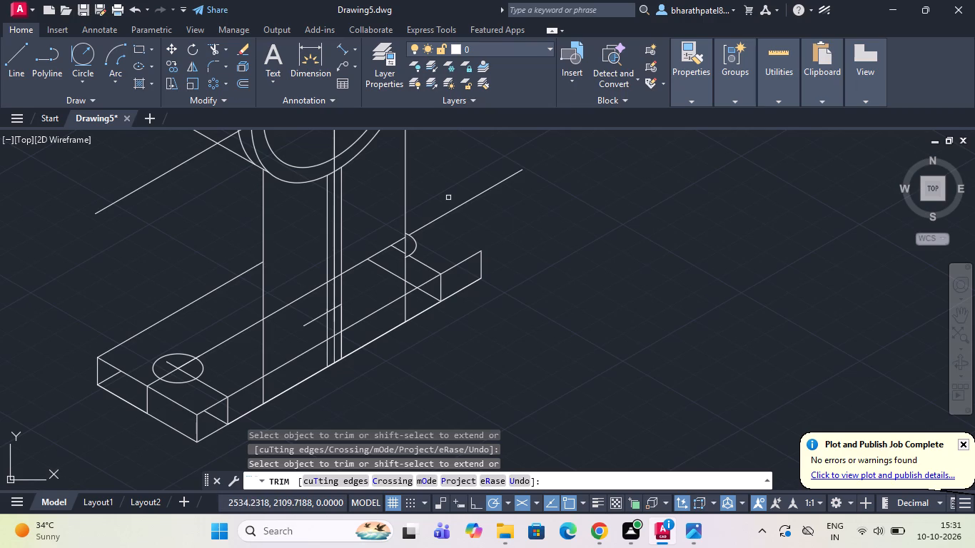
# Draw a 150° line in two segments, about 25 and 23 long, from the base's top right corner past the web's right edge.
pyautogui.click(26, 61)
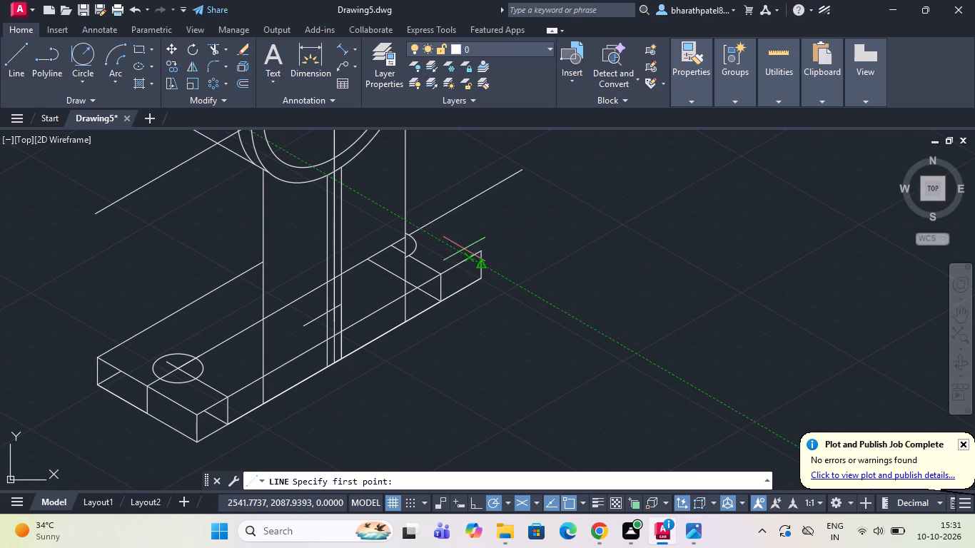
pyautogui.moveTo(8, 54); pyautogui.dragTo(71, 75)
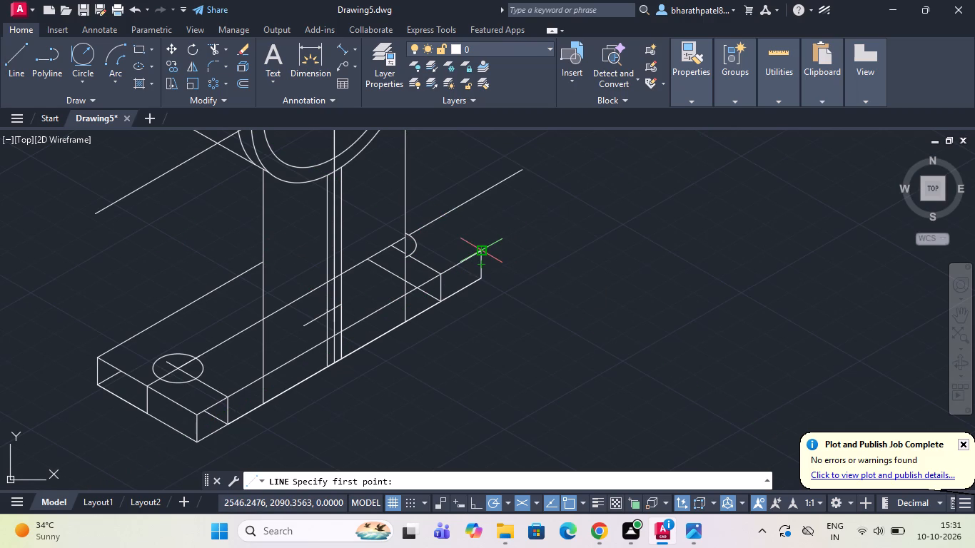
pyautogui.scroll(2, 484, 250)
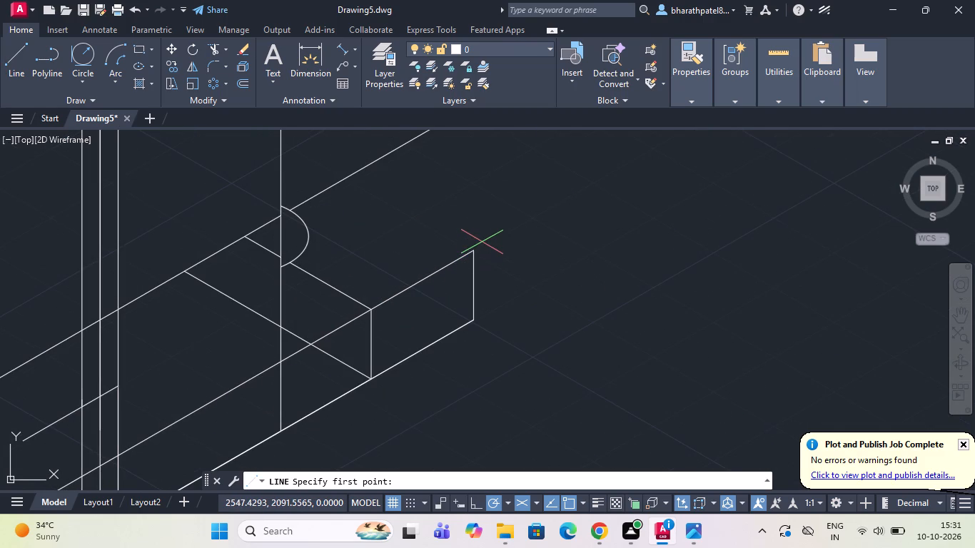
pyautogui.click(471, 255)
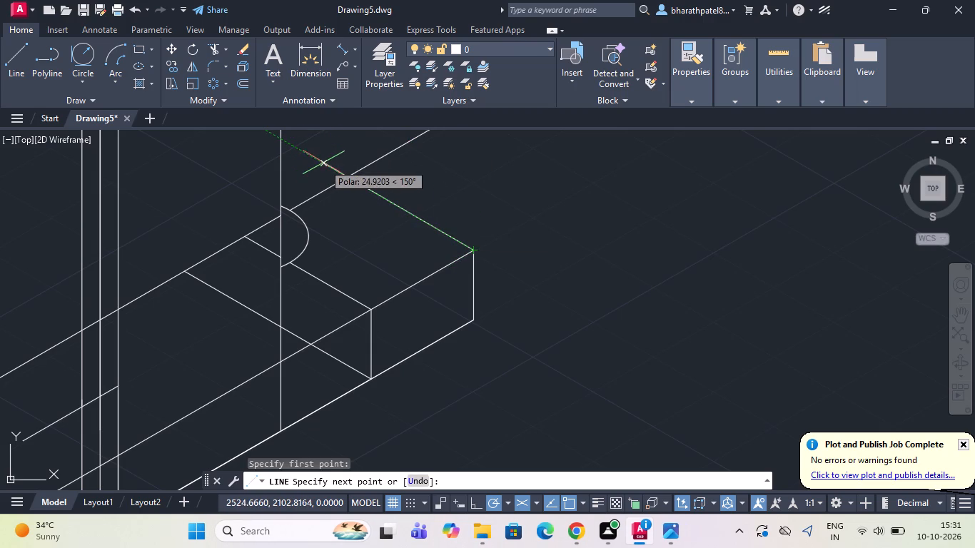
pyautogui.click(323, 163)
pyautogui.scroll(-3, 323, 163)
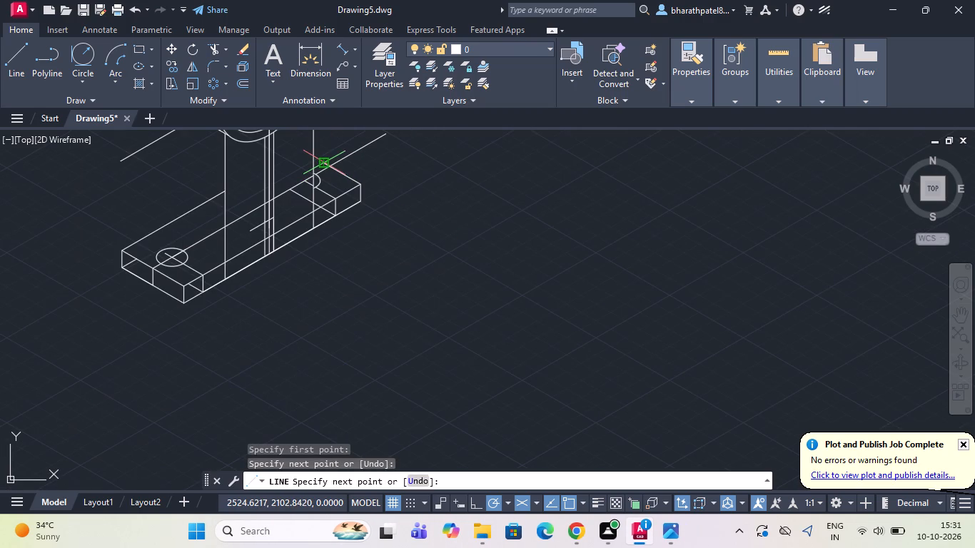
pyautogui.scroll(-3, 318, 171)
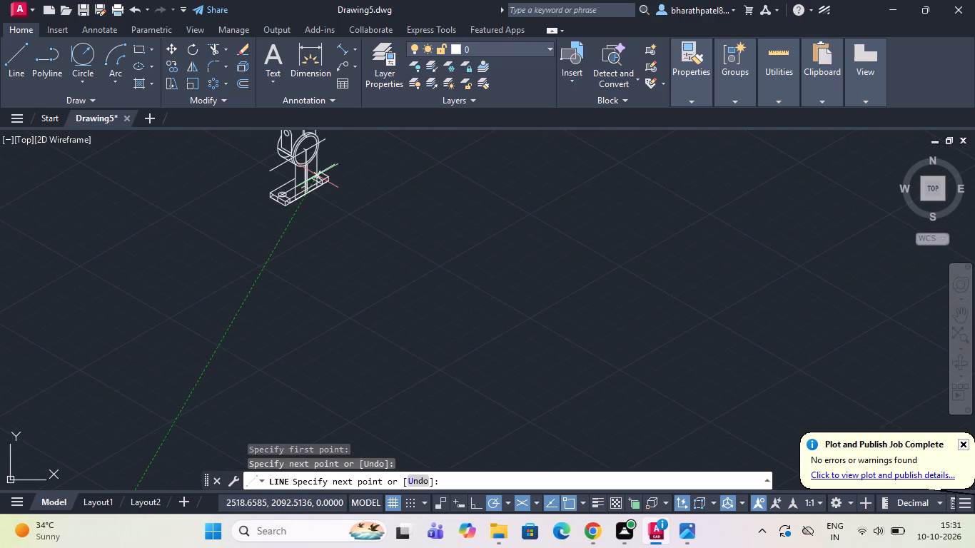
pyautogui.scroll(-2, 322, 183)
pyautogui.scroll(3, 315, 115)
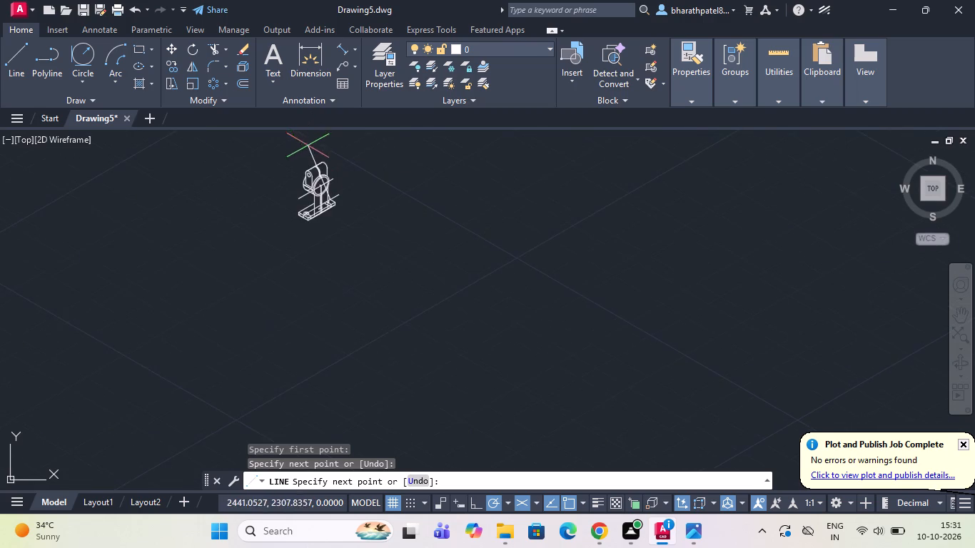
pyautogui.scroll(2, 310, 158)
pyautogui.scroll(3, 349, 217)
pyautogui.scroll(1, 338, 342)
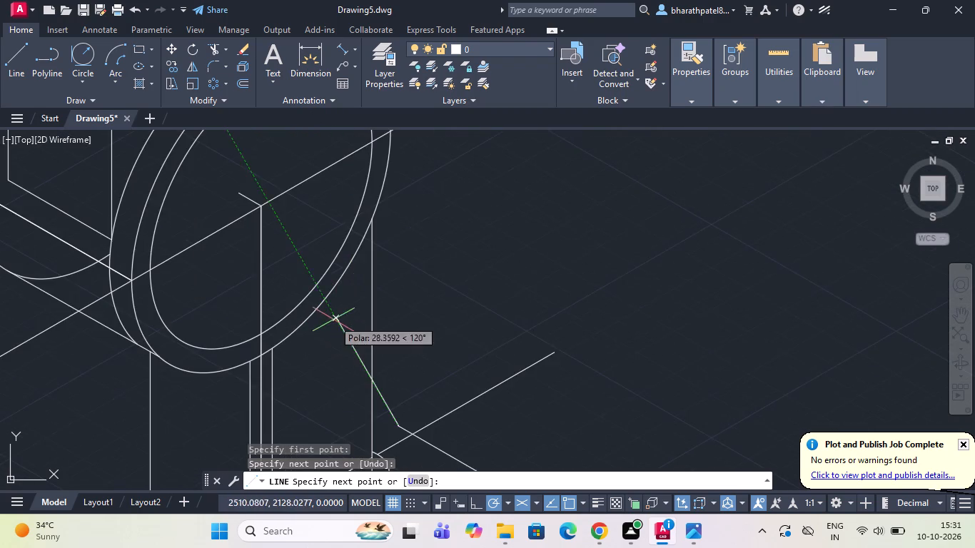
pyautogui.scroll(-3, 333, 320)
pyautogui.scroll(2, 328, 354)
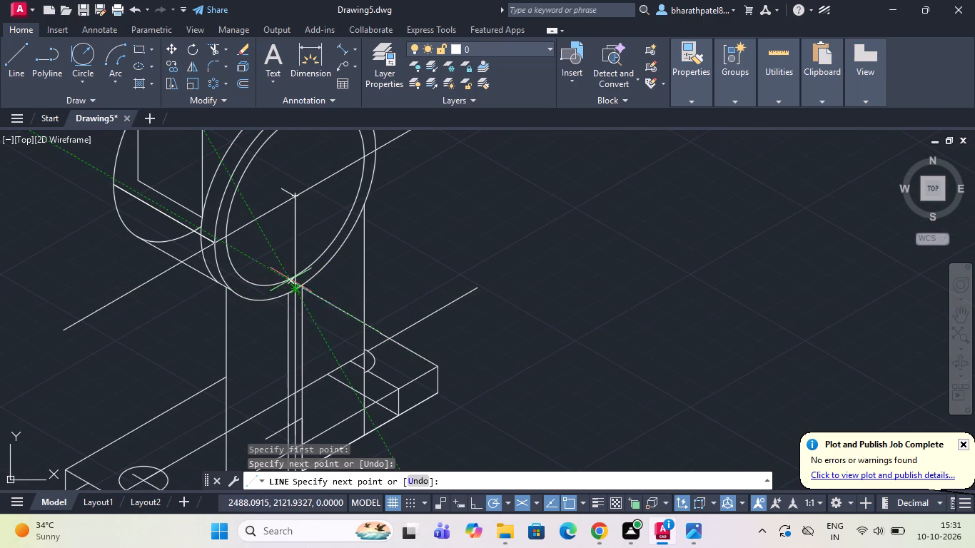
pyautogui.click(326, 304)
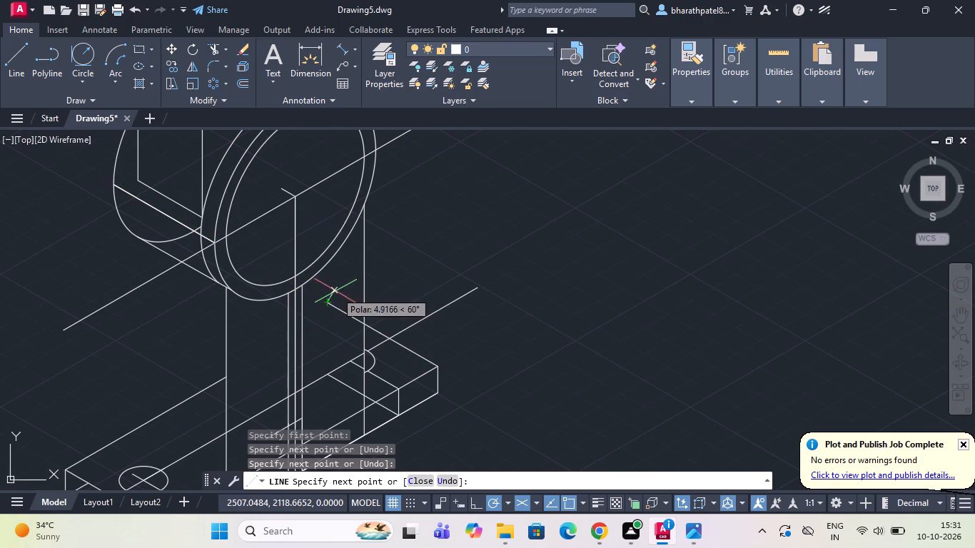
pyautogui.press('Escape')
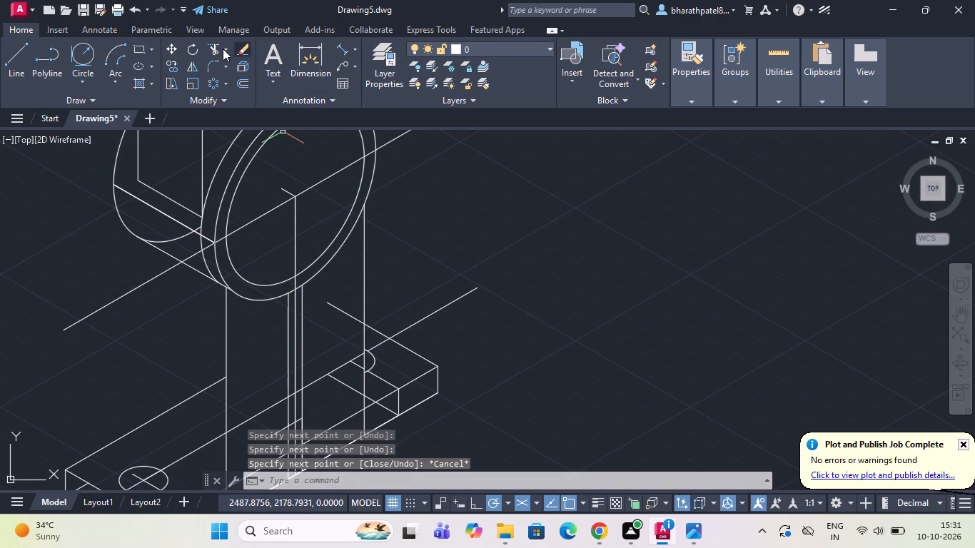
# Trim the new 150° line behind the web's right vertical edge, and the long 30° centre line beyond the new 150° line.
pyautogui.click(221, 49)
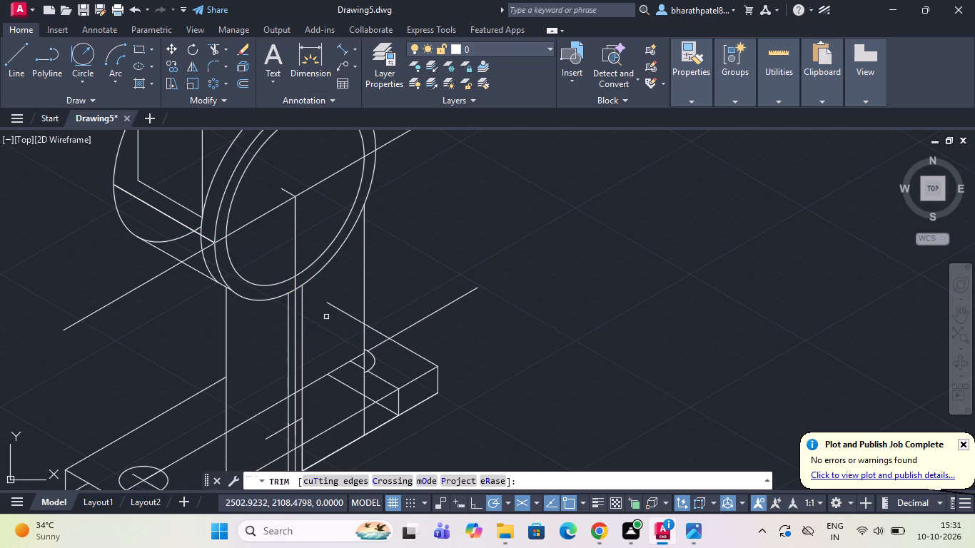
pyautogui.click(339, 308)
pyautogui.scroll(-1, 339, 306)
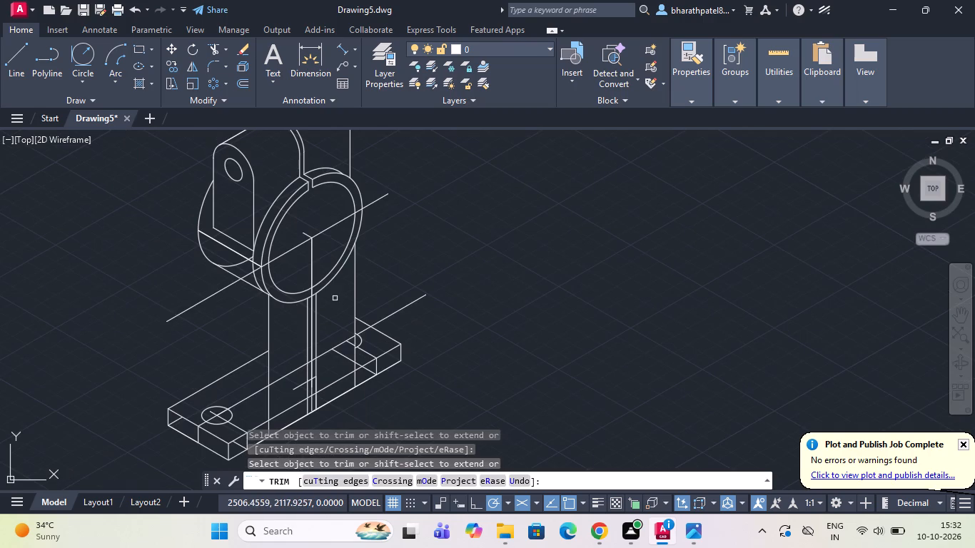
pyautogui.scroll(-1, 322, 293)
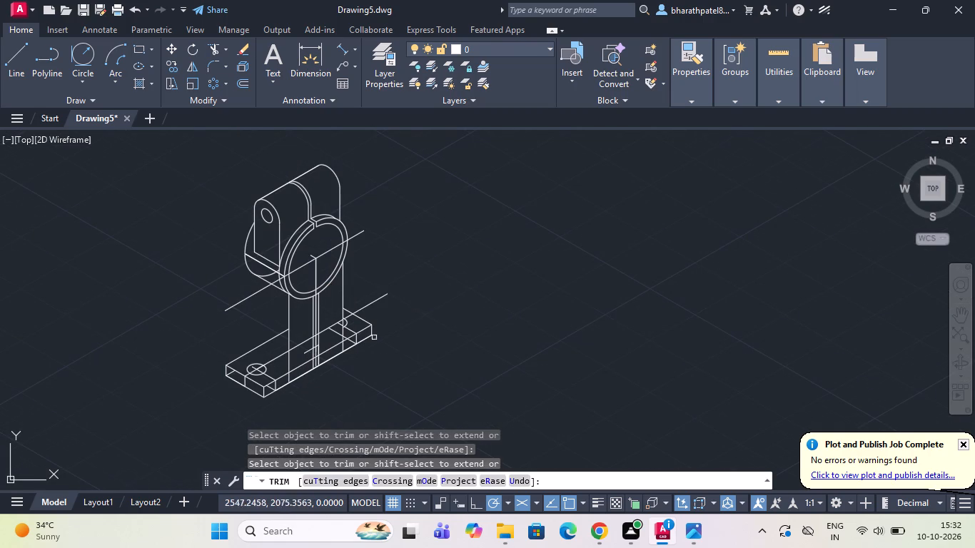
pyautogui.click(377, 302)
pyautogui.scroll(-2, 377, 302)
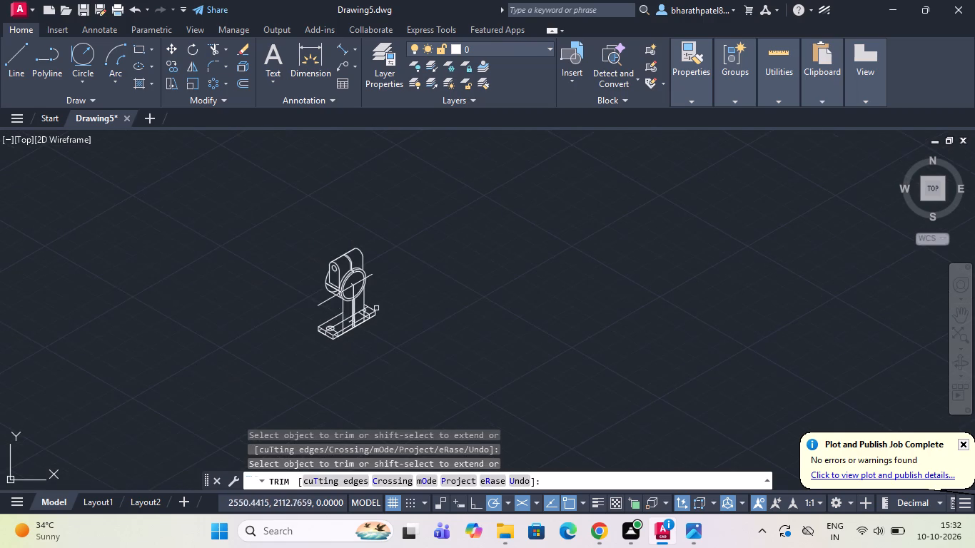
# Draw a slightly slanted line from the base's front top edge at the web's left vertical up to the ring's rear arc endpoint.
pyautogui.scroll(3, 371, 320)
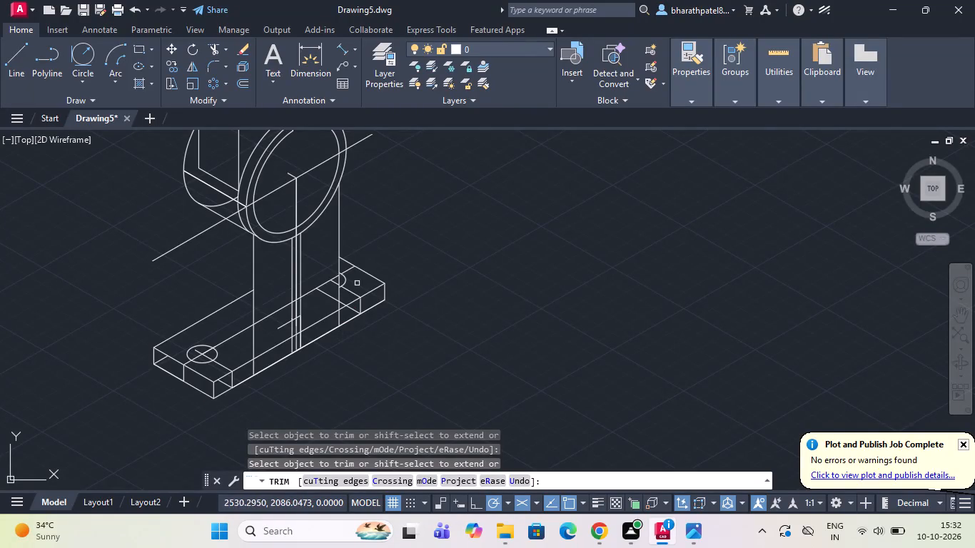
pyautogui.click(12, 57)
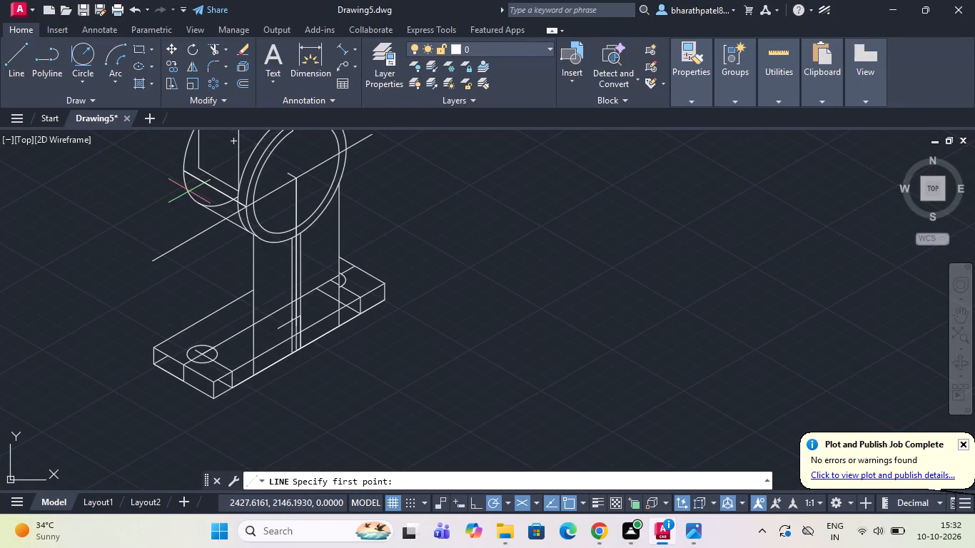
pyautogui.scroll(4, 227, 237)
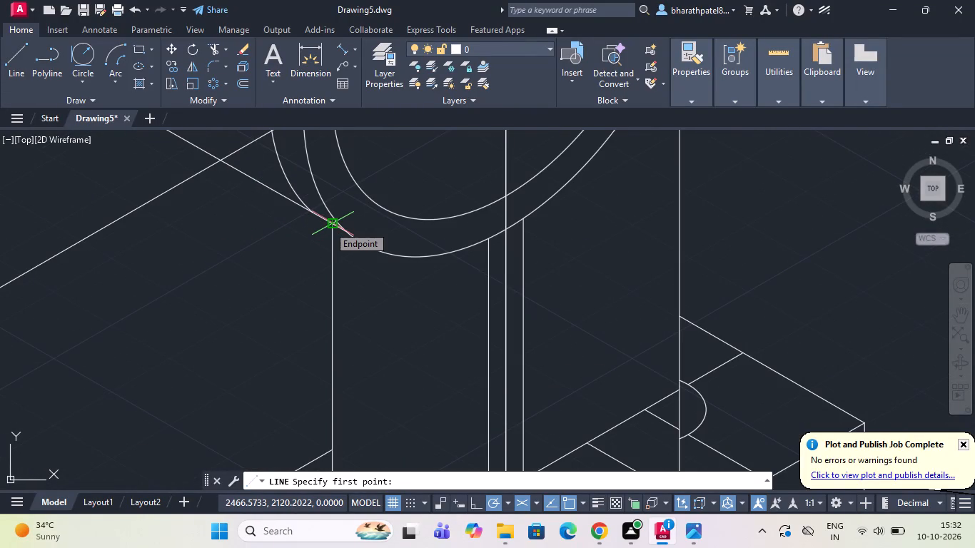
pyautogui.scroll(3, 328, 225)
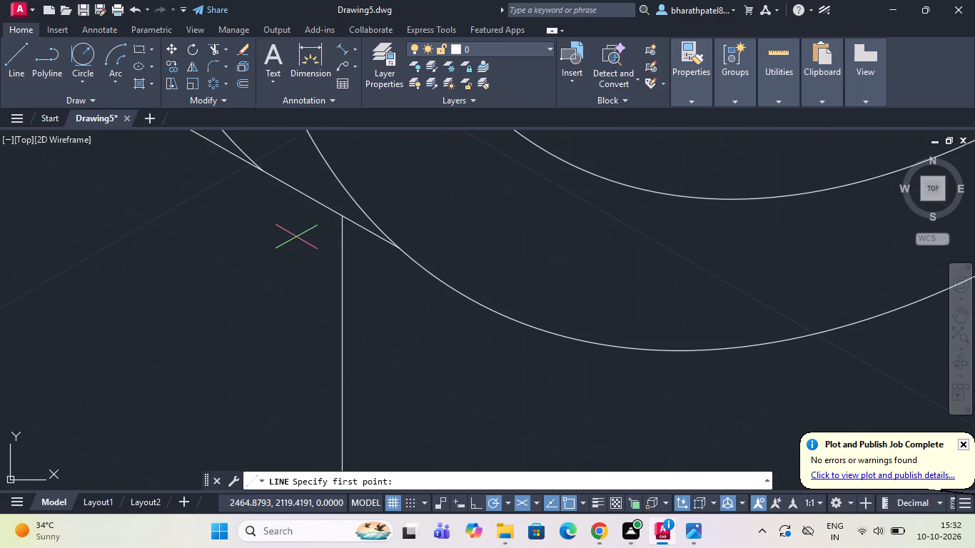
pyautogui.scroll(-5, 296, 237)
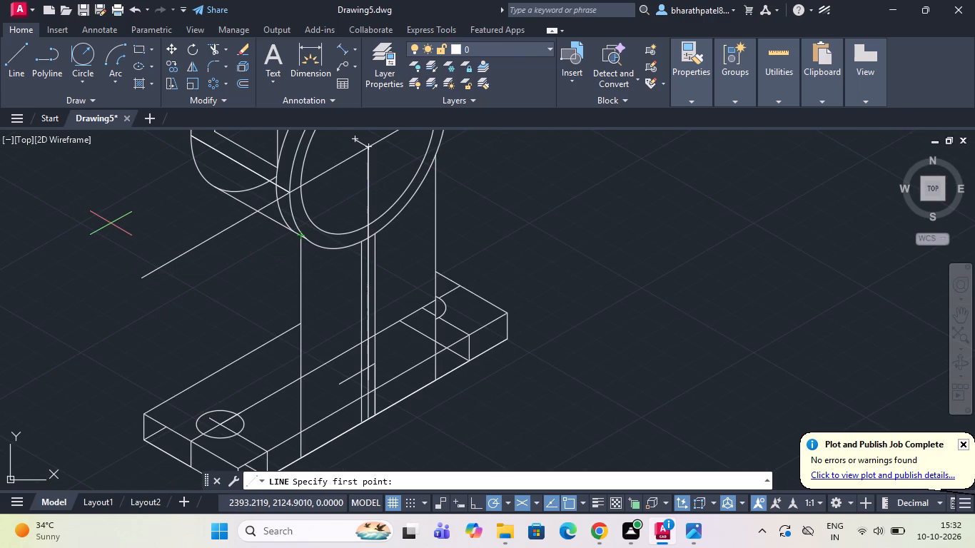
pyautogui.click(7, 59)
pyautogui.scroll(1, 303, 413)
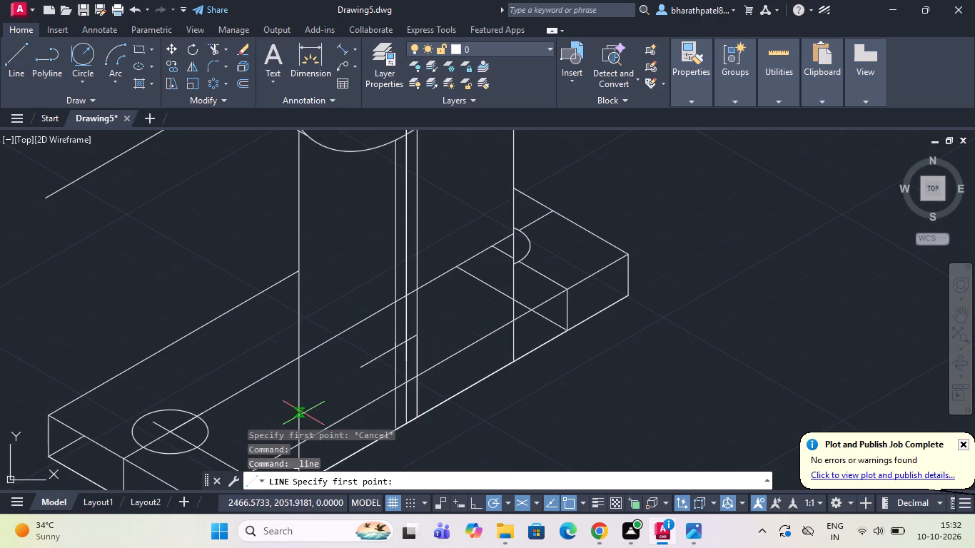
pyautogui.click(295, 445)
pyautogui.scroll(-1, 285, 325)
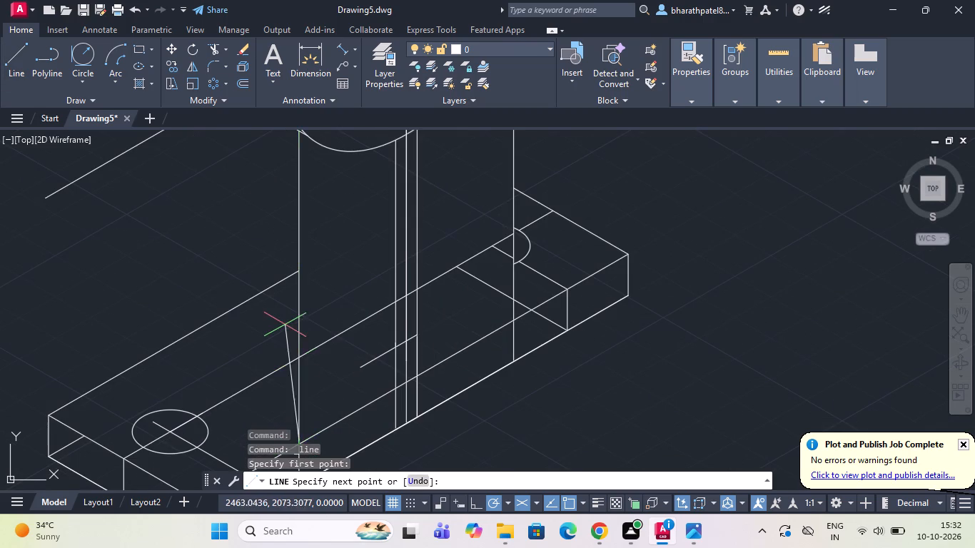
pyautogui.scroll(-2, 285, 325)
pyautogui.scroll(2, 285, 326)
pyautogui.scroll(3, 281, 414)
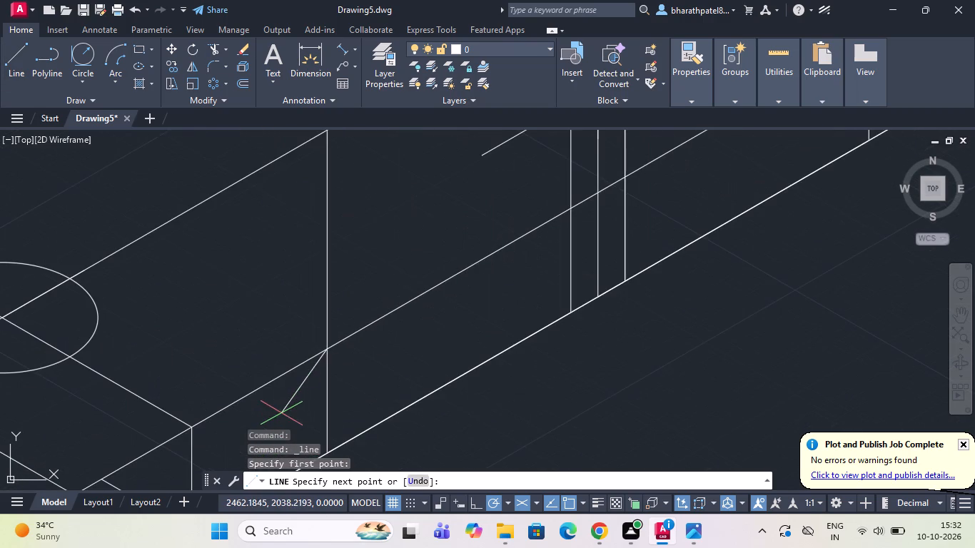
pyautogui.scroll(-3, 293, 349)
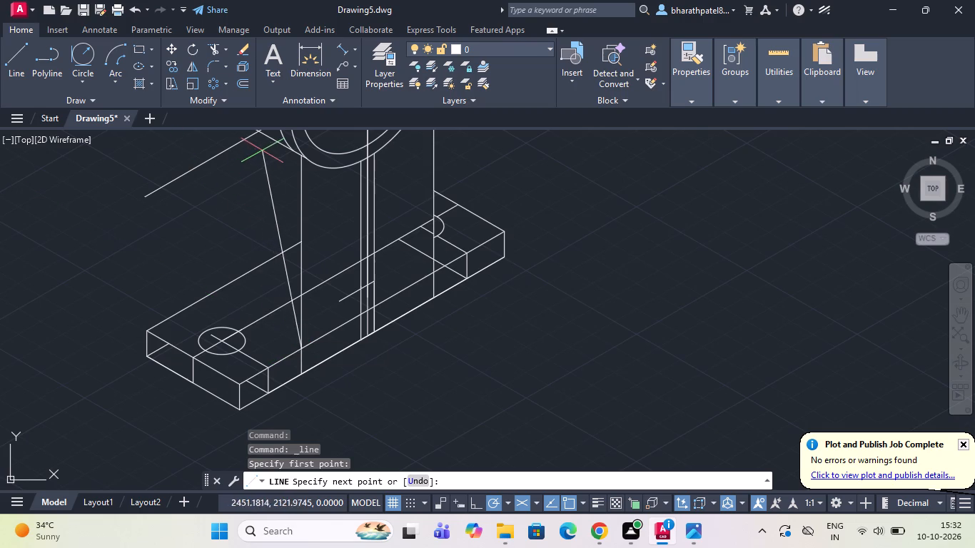
pyautogui.scroll(-1, 279, 165)
pyautogui.scroll(3, 269, 134)
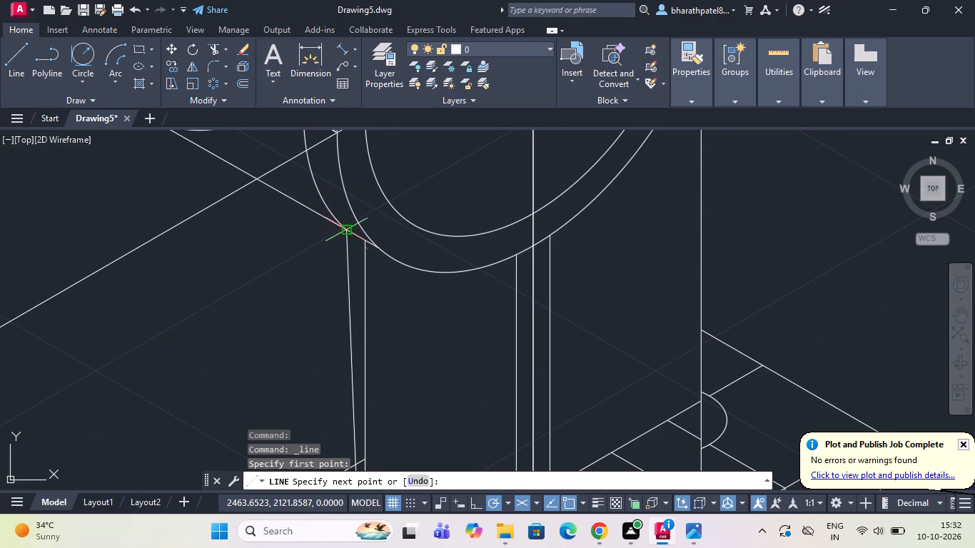
pyautogui.scroll(2, 346, 225)
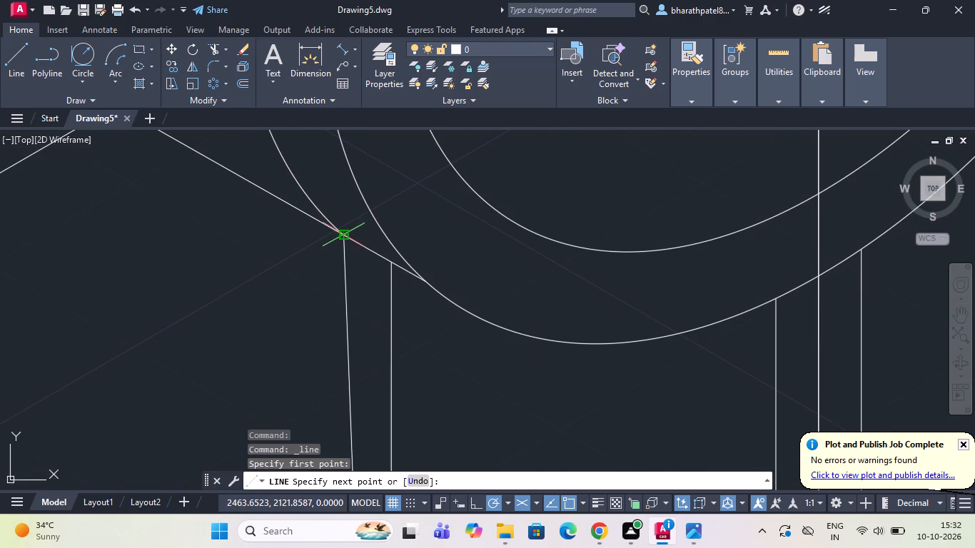
pyautogui.click(343, 234)
pyautogui.scroll(-6, 342, 236)
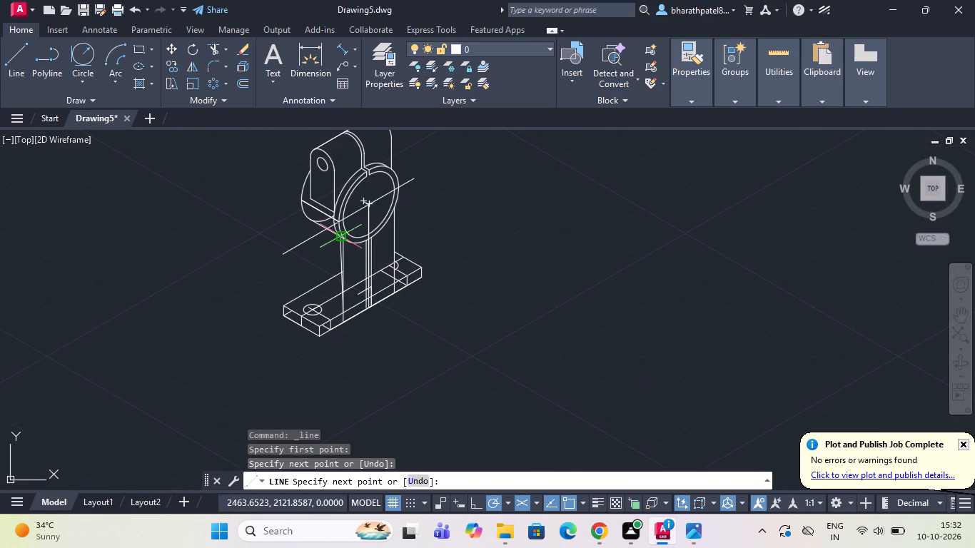
pyautogui.press('Escape')
# Delete the old vertical left edge of the web beside the new slanted line.
pyautogui.scroll(4, 345, 257)
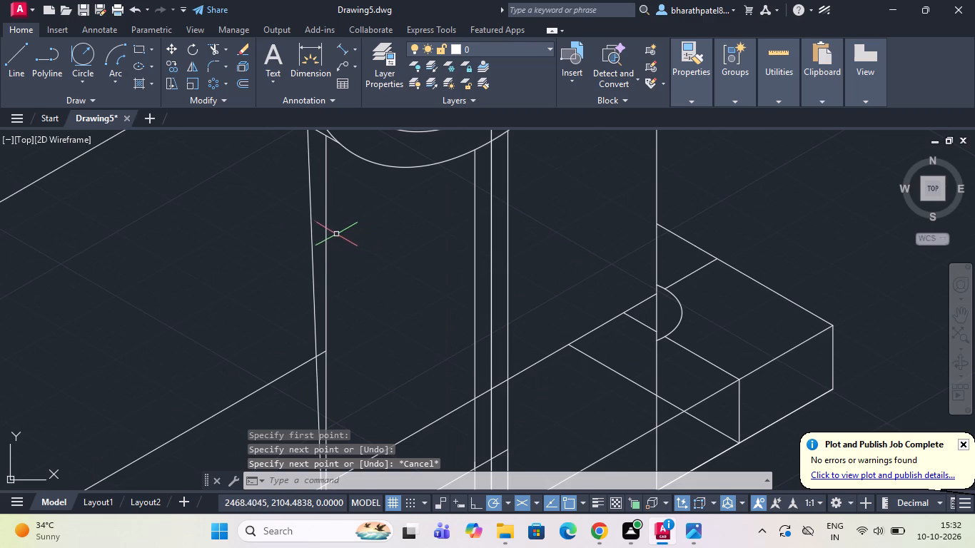
pyautogui.click(328, 228)
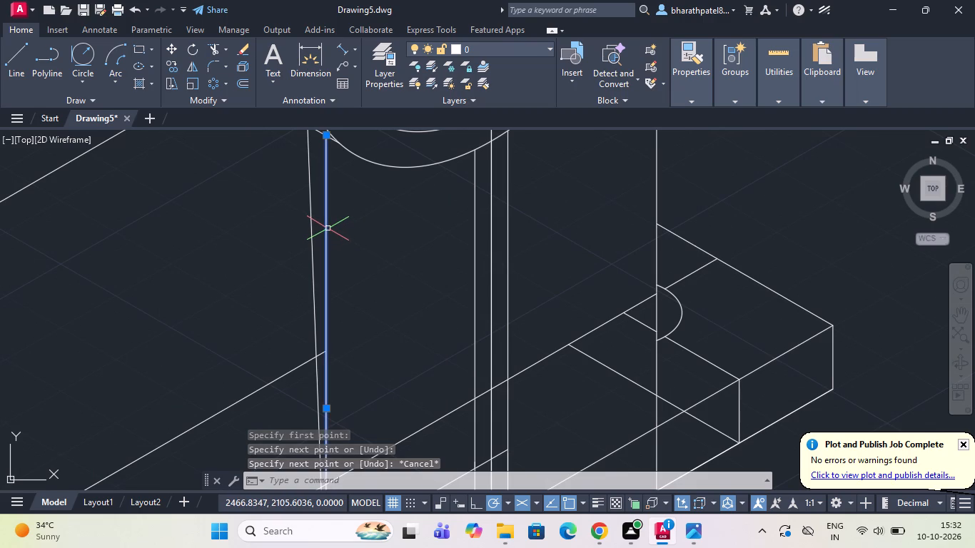
pyautogui.press('Delete')
# Start another line near the web's slanted left edge, between the ring and the base.
pyautogui.scroll(-2, 328, 230)
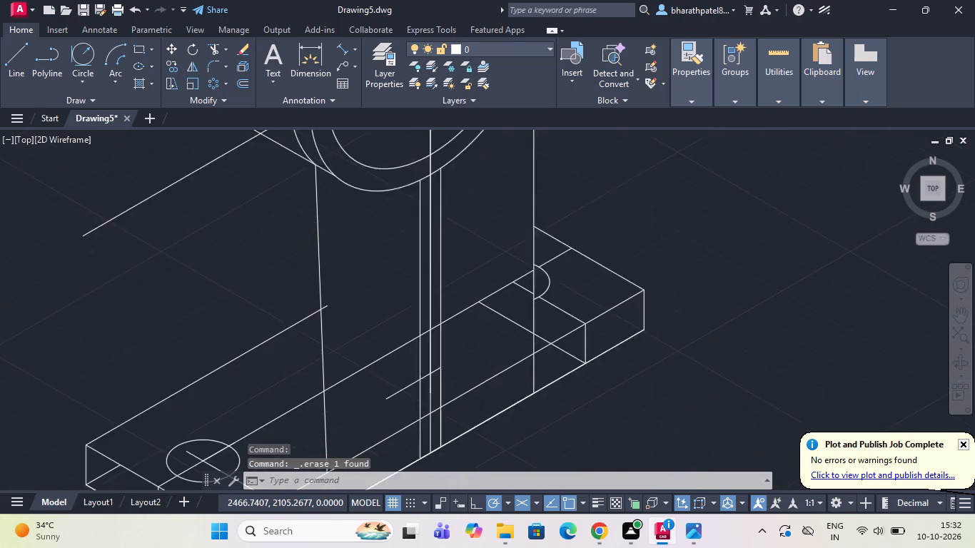
pyautogui.scroll(-2, 324, 250)
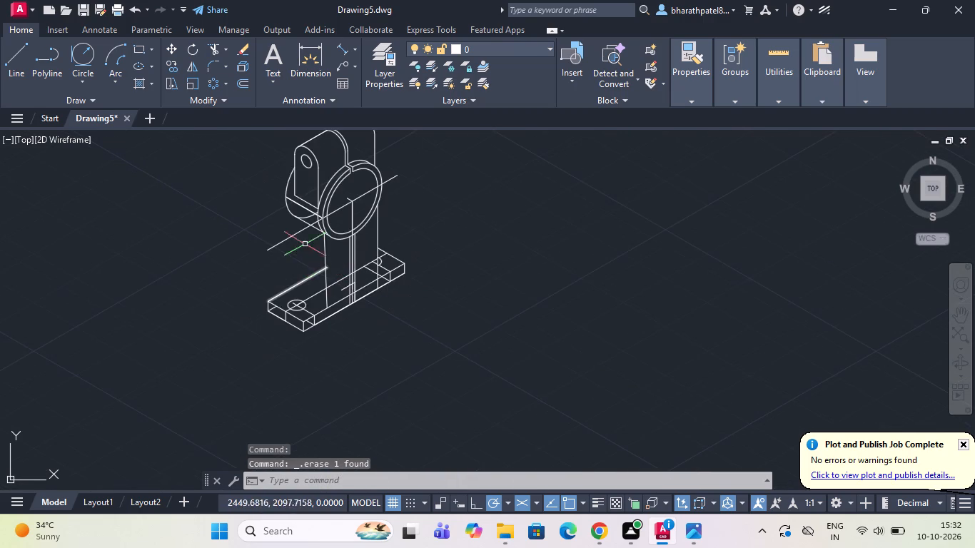
pyautogui.scroll(2, 295, 214)
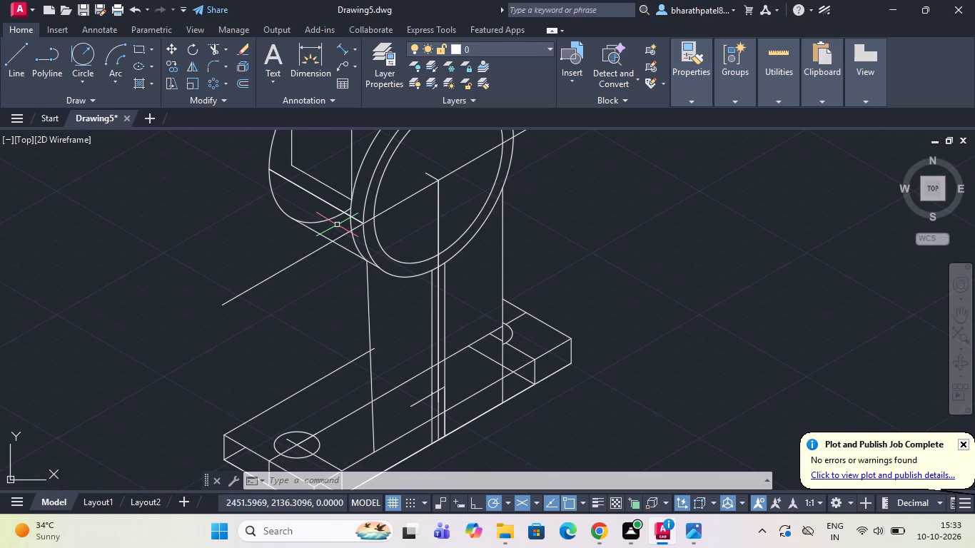
pyautogui.moveTo(8, 68); pyautogui.dragTo(15, 68)
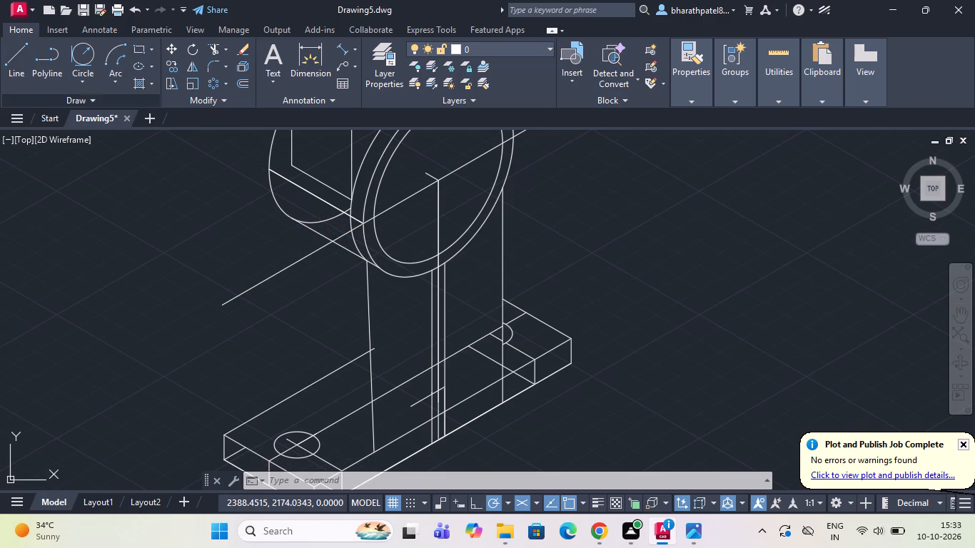
pyautogui.scroll(3, 358, 268)
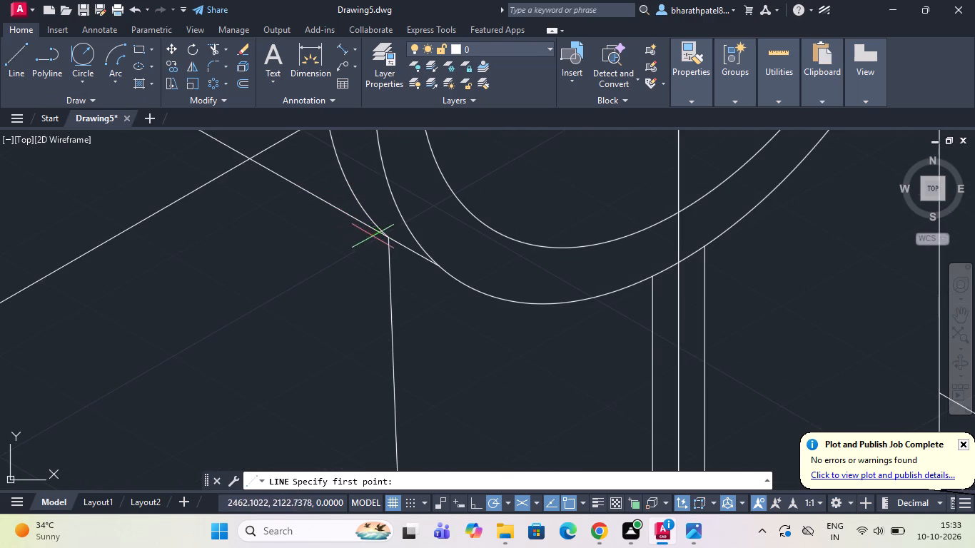
pyautogui.scroll(-5, 388, 268)
pyautogui.scroll(2, 388, 333)
pyautogui.scroll(-1, 388, 333)
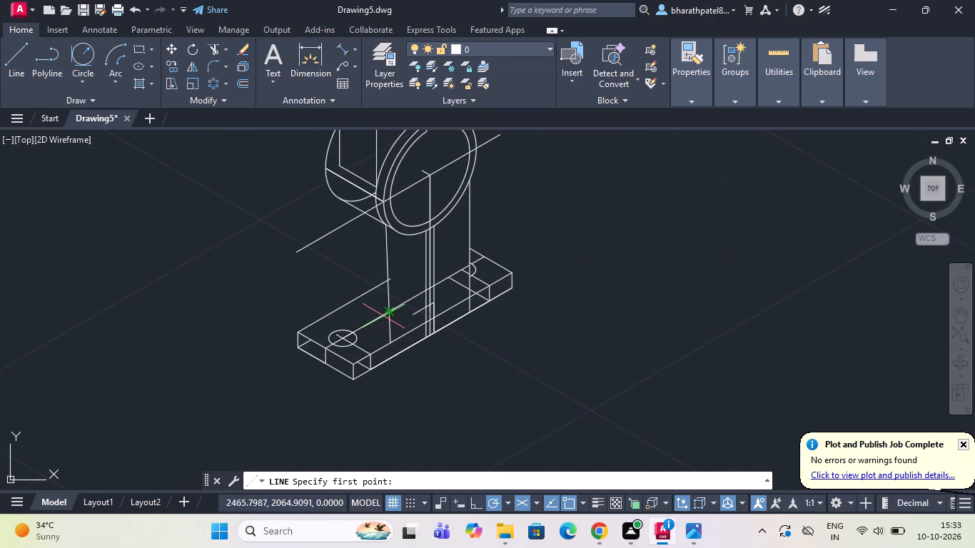
pyautogui.scroll(1, 383, 316)
pyautogui.scroll(-1, 383, 315)
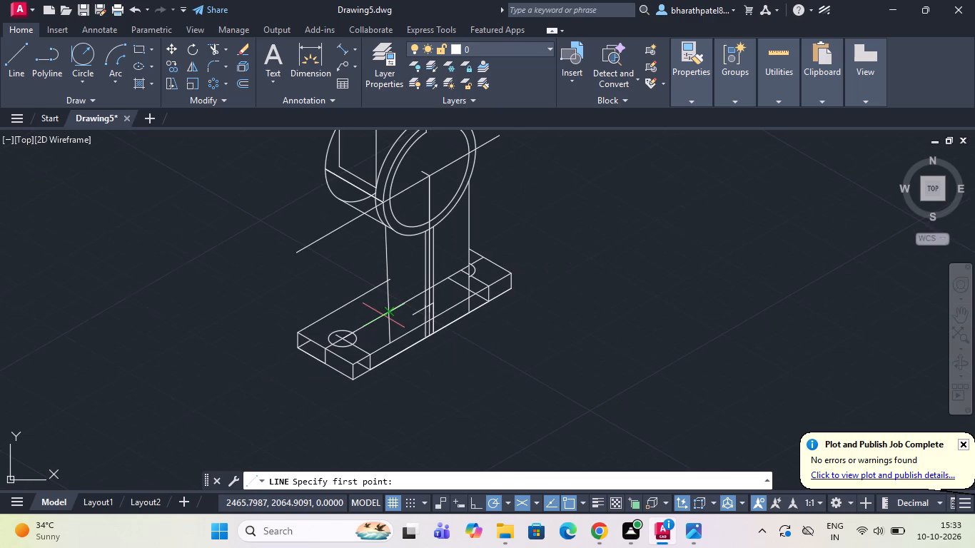
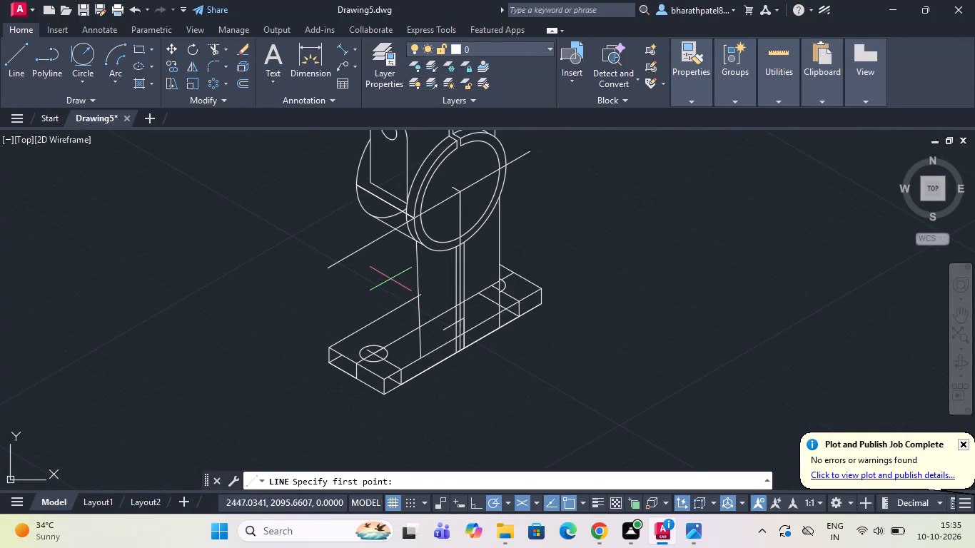
# Draw a 105-unit line straight down (270°) from the free end of the short line at the ring's centre.
pyautogui.moveTo(11, 58); pyautogui.dragTo(65, 101)
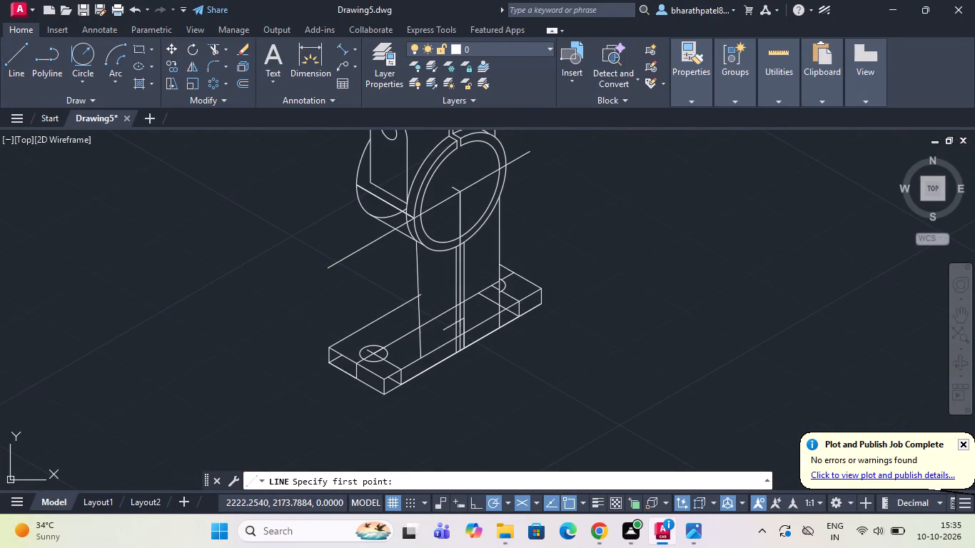
pyautogui.scroll(2, 485, 291)
pyautogui.scroll(-2, 480, 291)
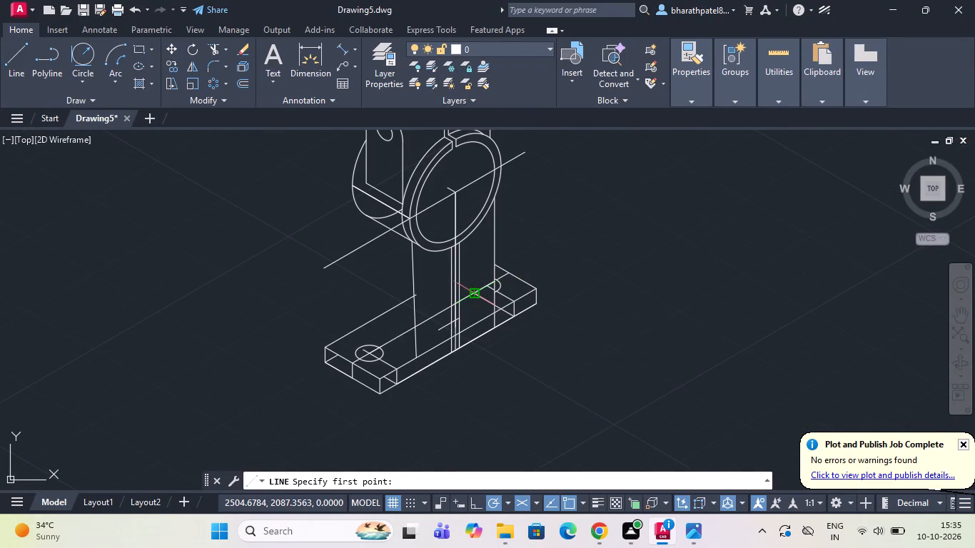
pyautogui.click(14, 59)
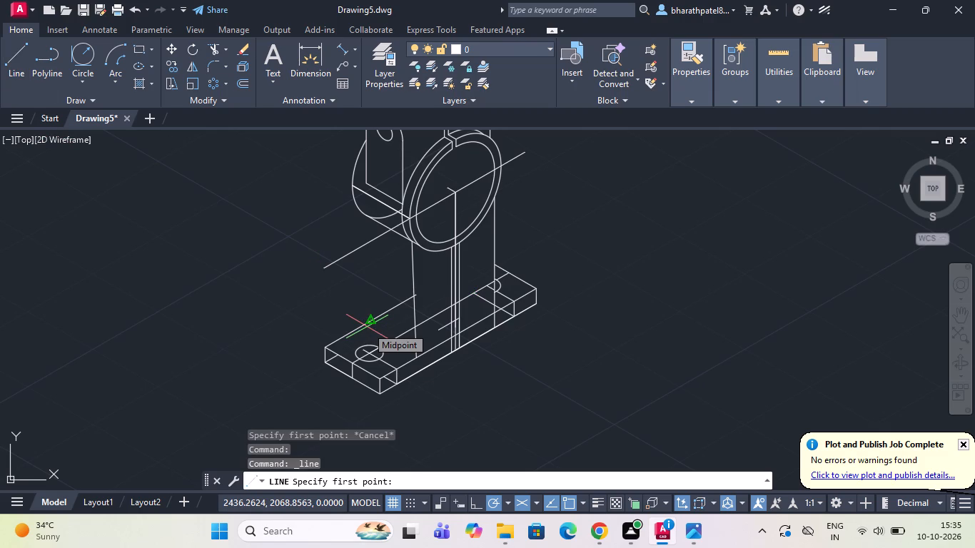
pyautogui.scroll(3, 443, 191)
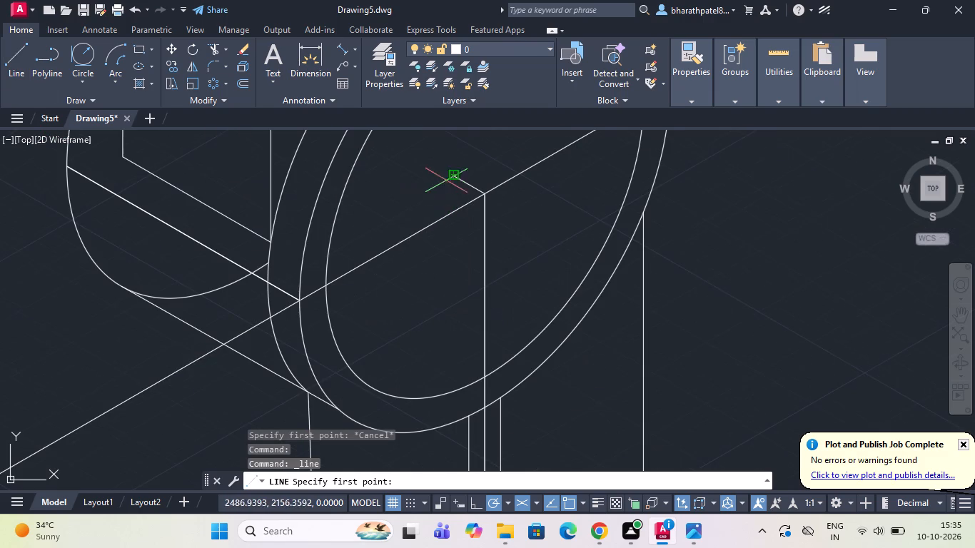
pyautogui.click(453, 176)
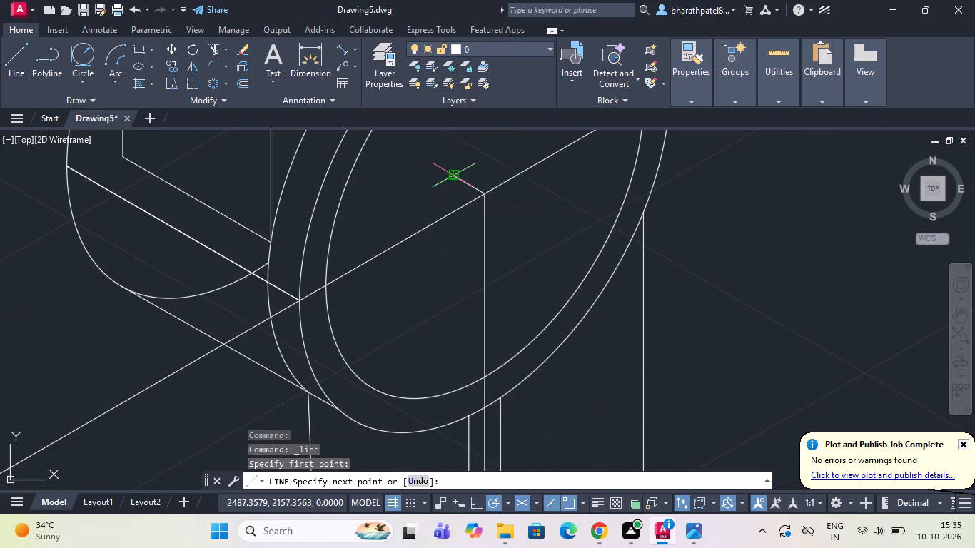
pyautogui.scroll(-3, 450, 176)
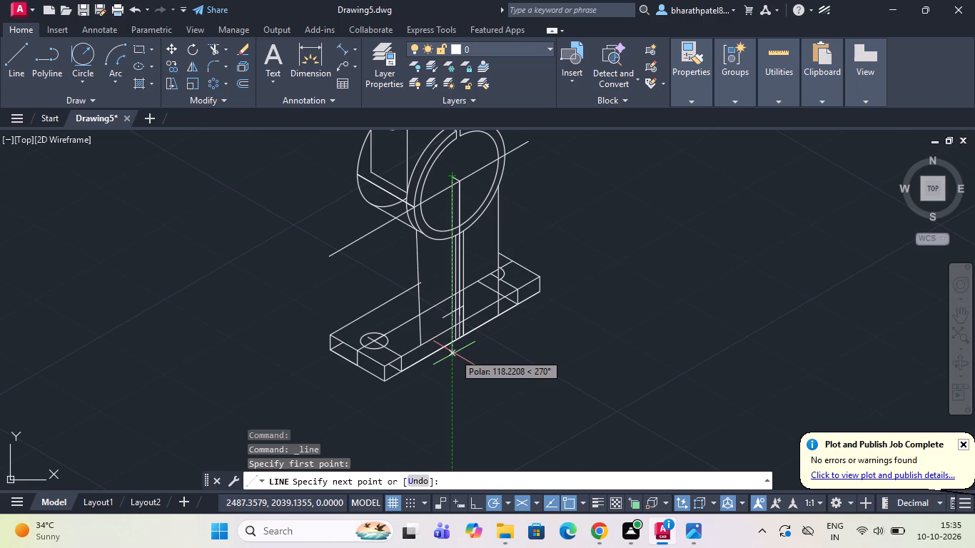
pyautogui.write('105')
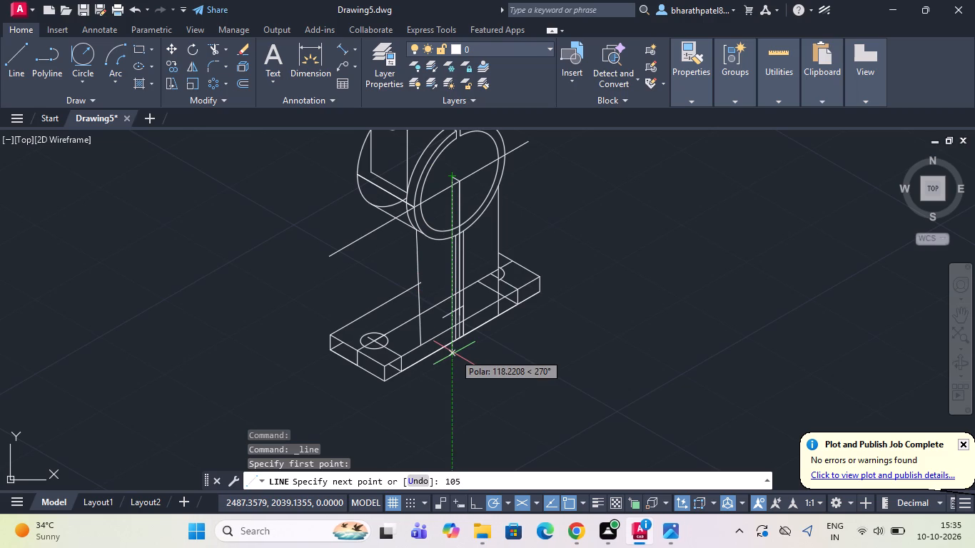
pyautogui.press('Return')
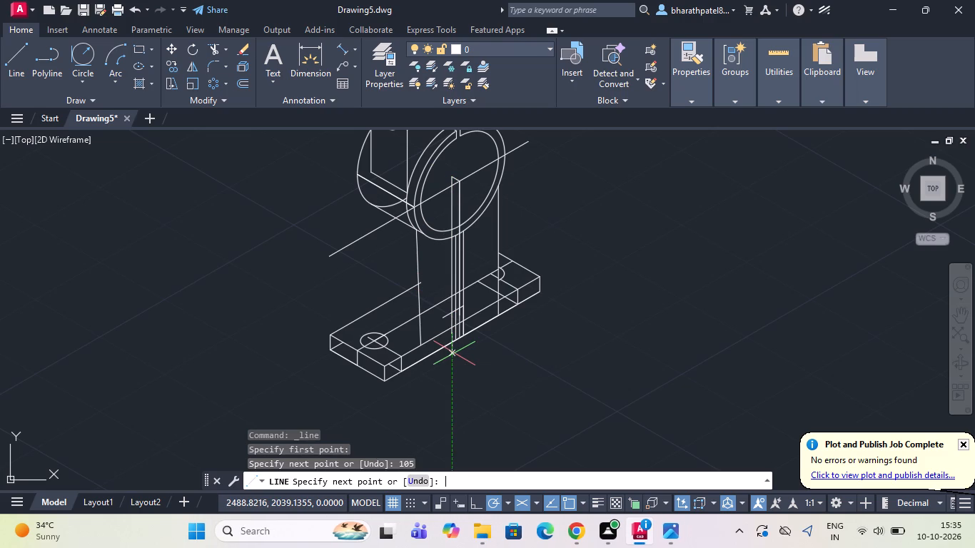
# Continue the line 60 units at 210° along the base, plus 42 units at 150° across the base's near end.
pyautogui.scroll(1, 319, 242)
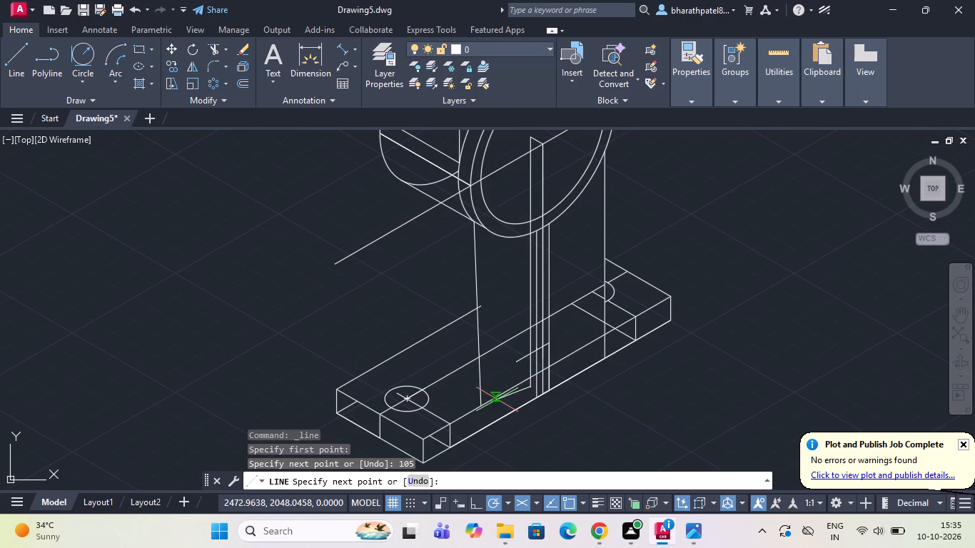
pyautogui.scroll(-1, 497, 400)
pyautogui.scroll(3, 494, 419)
pyautogui.scroll(-2, 479, 406)
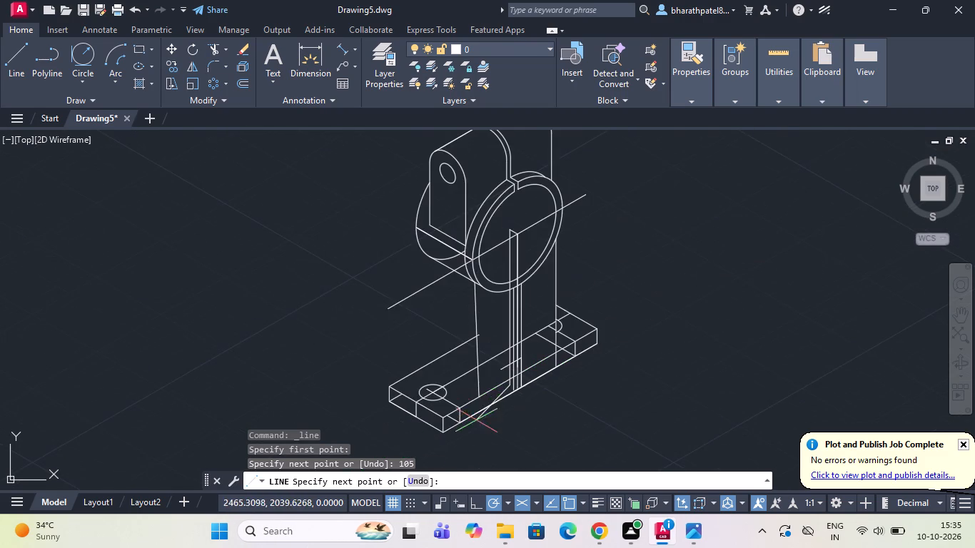
pyautogui.scroll(3, 460, 460)
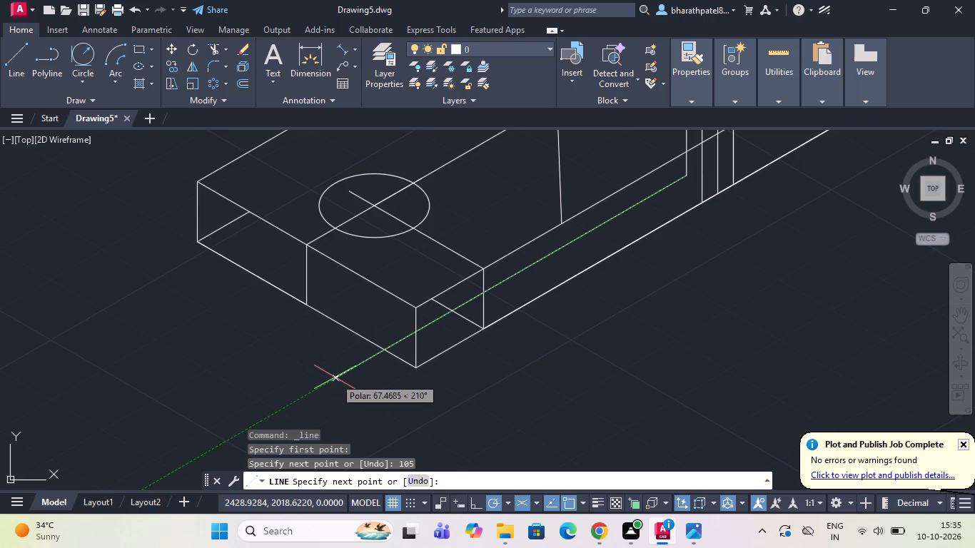
pyautogui.write('60')
pyautogui.press('Return')
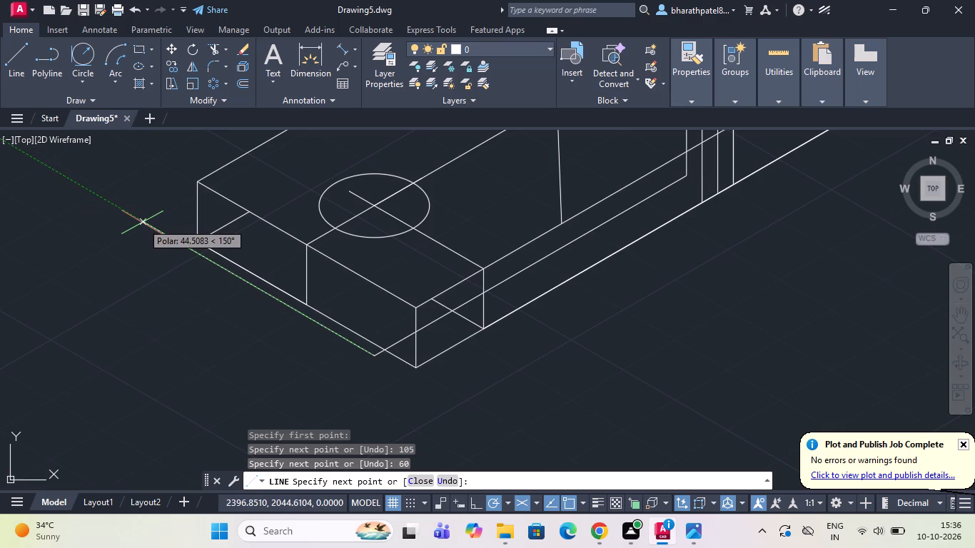
pyautogui.write('42')
pyautogui.press('Return')
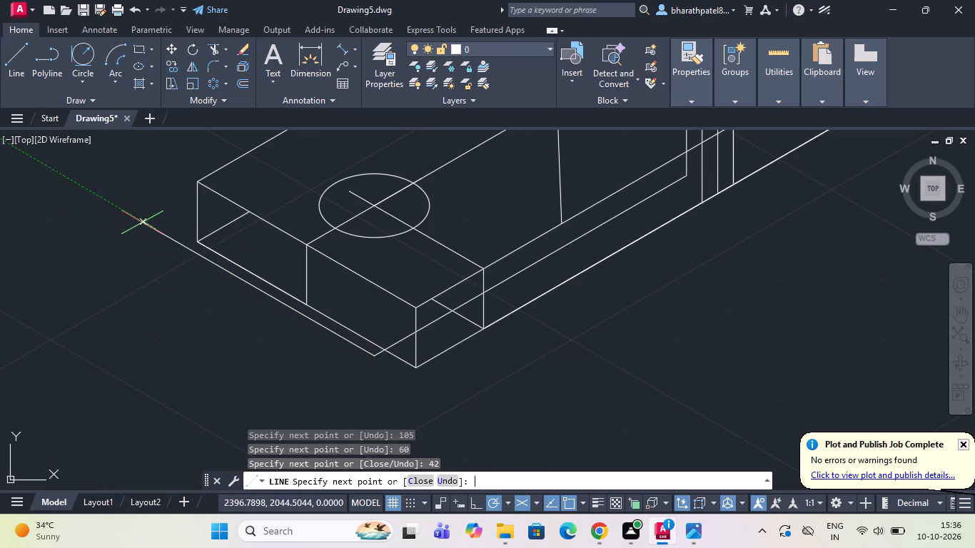
pyautogui.press('Escape')
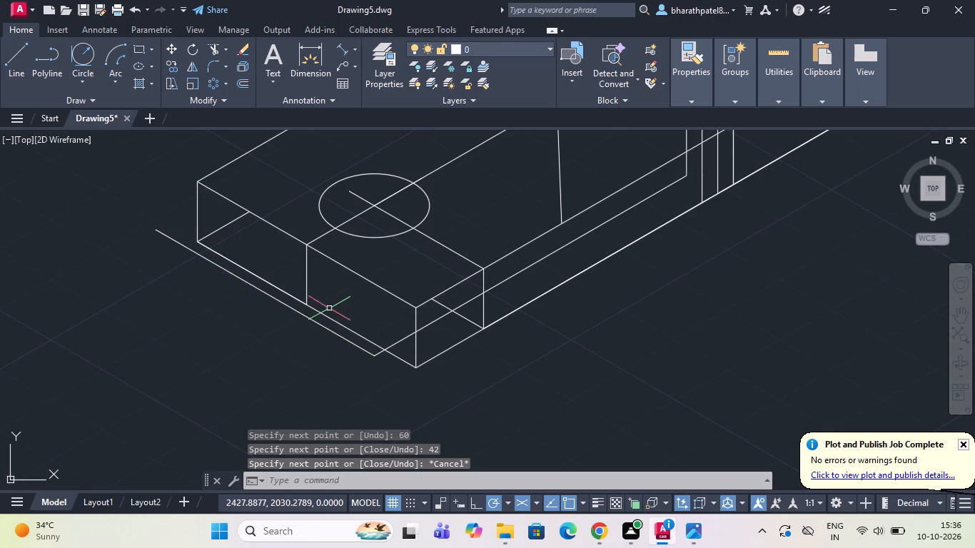
# Erase the old base outline at the near corner: both end edges, the vertical corner edge, and the long upper and lower front edges.
pyautogui.click(348, 327)
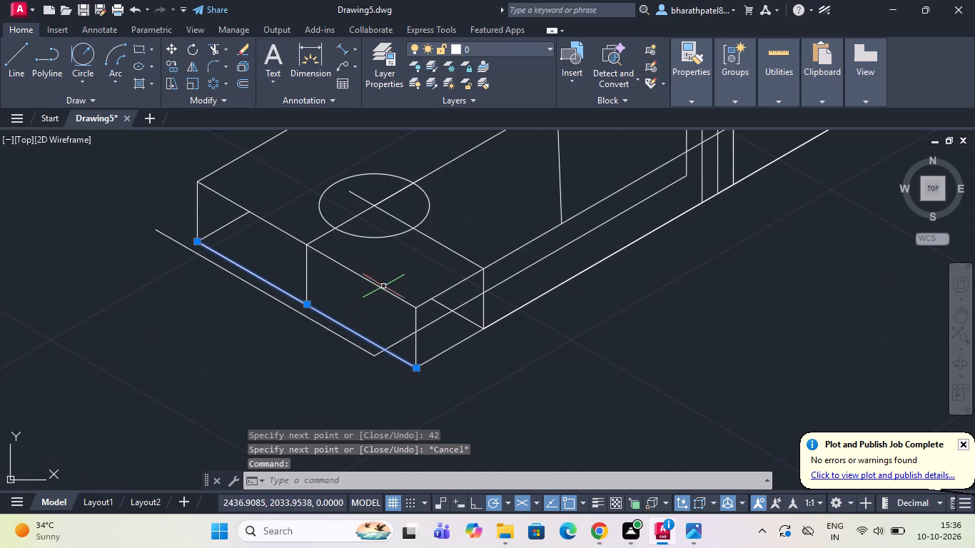
pyautogui.click(383, 288)
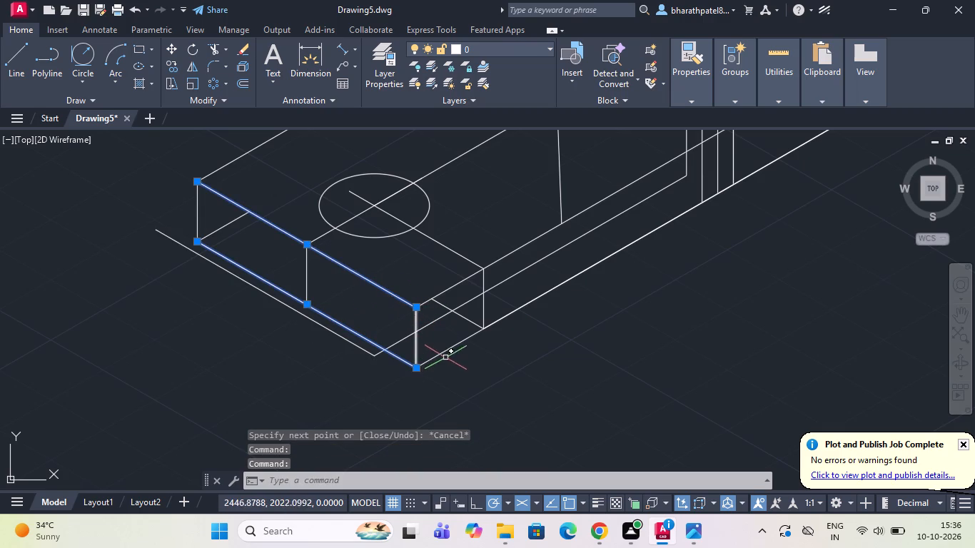
pyautogui.click(448, 348)
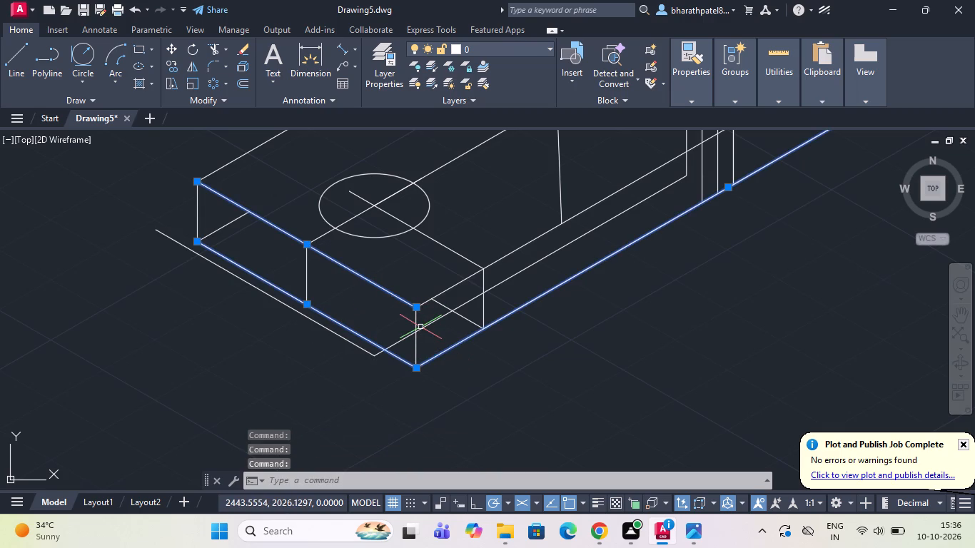
pyautogui.press('Delete')
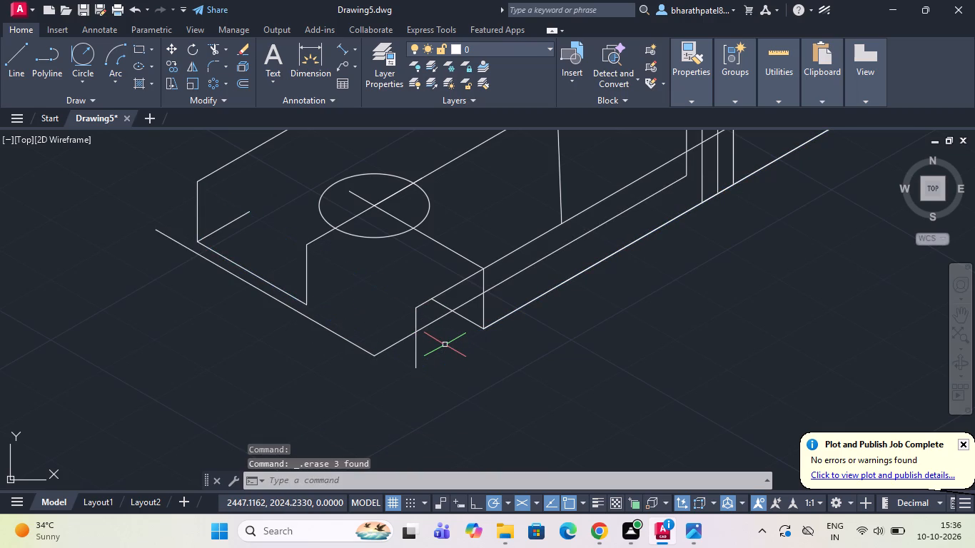
pyautogui.click(417, 317)
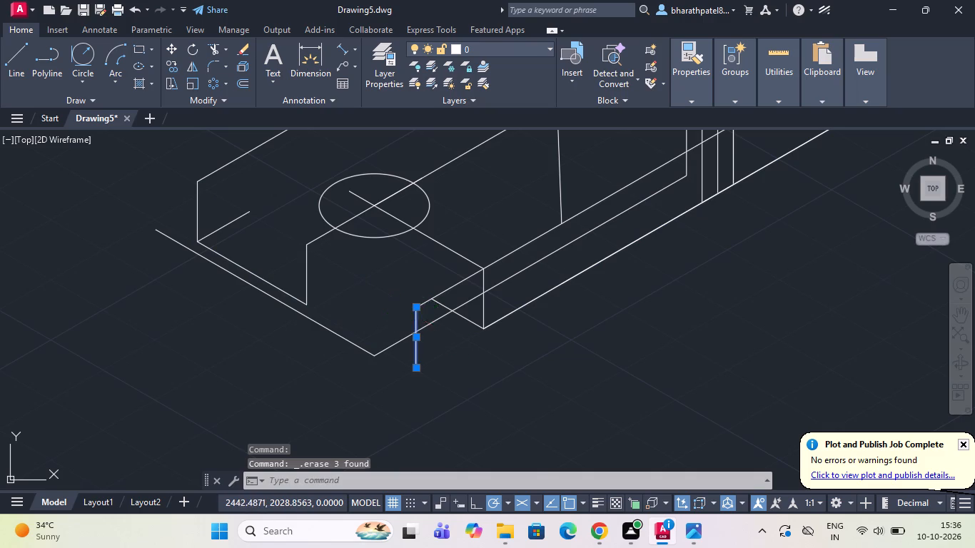
pyautogui.click(428, 298)
pyautogui.press('Delete')
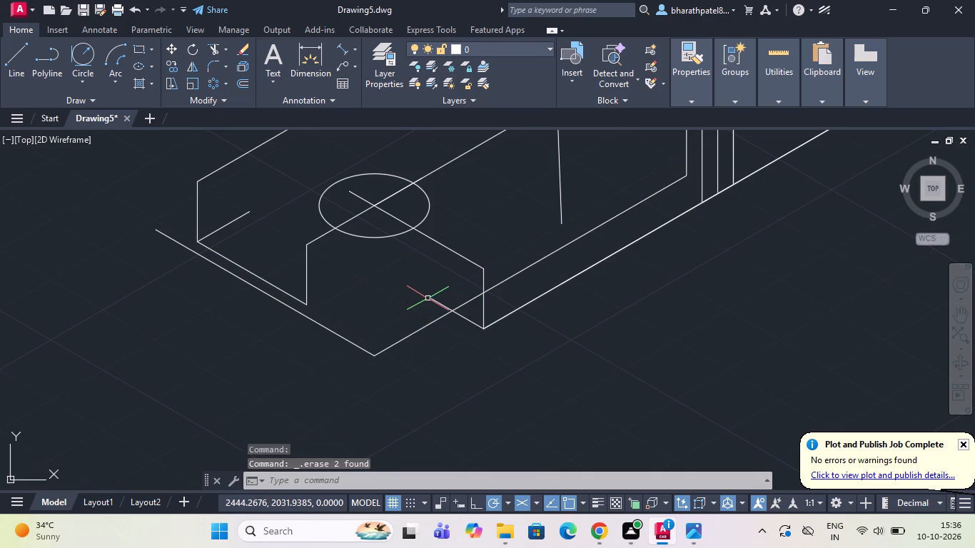
# Draw a 60-unit line at 30° along the base from the lower end of the 105-unit vertical line.
pyautogui.scroll(-2, 428, 298)
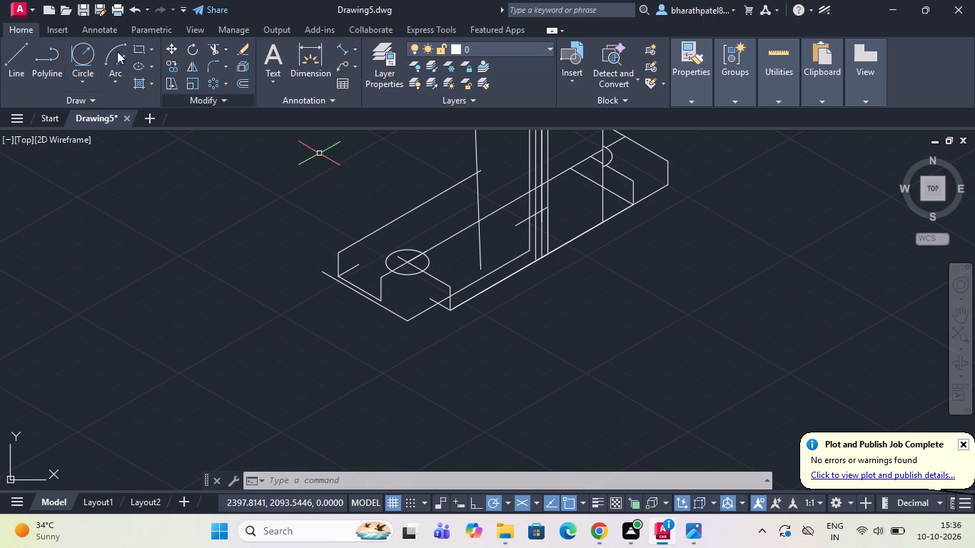
pyautogui.click(20, 54)
pyautogui.scroll(-2, 437, 294)
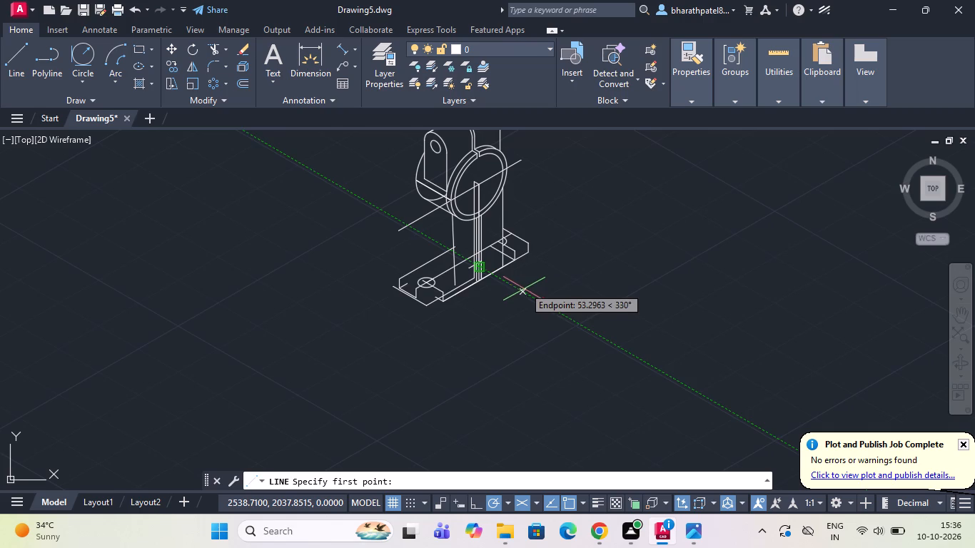
pyautogui.click(15, 59)
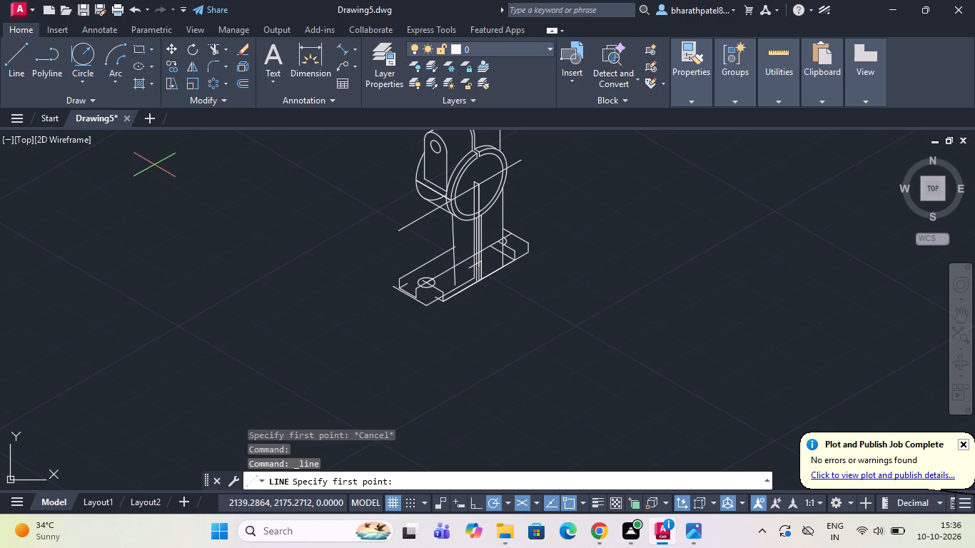
pyautogui.scroll(-2, 212, 258)
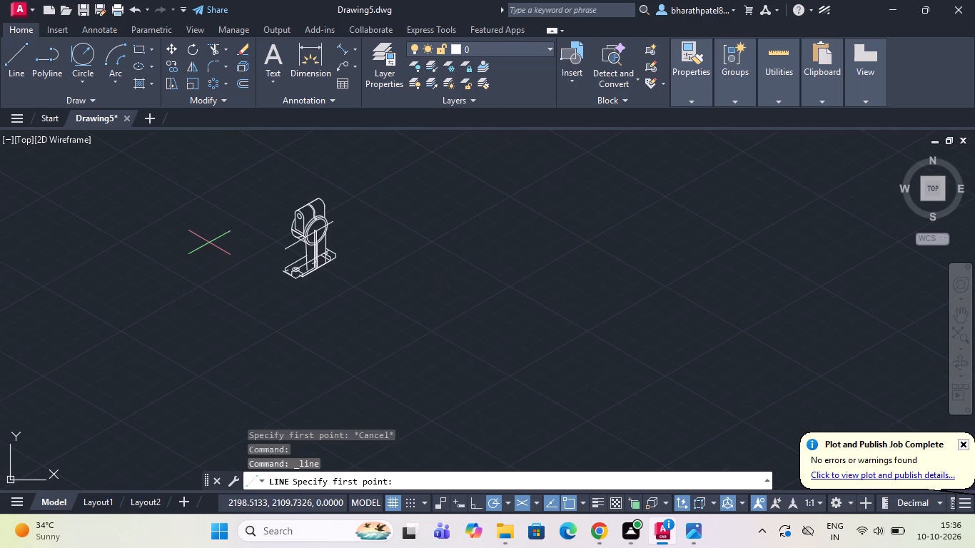
pyautogui.scroll(3, 301, 245)
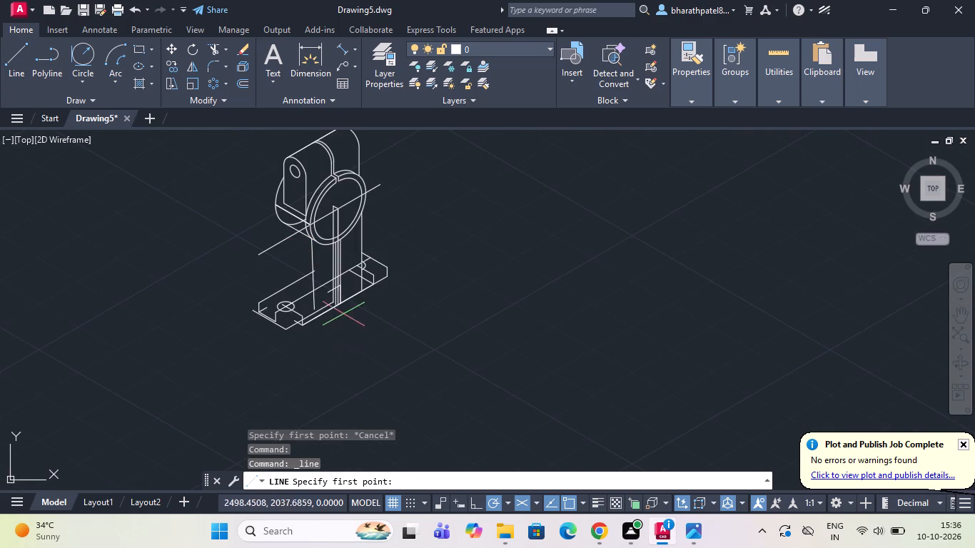
pyautogui.scroll(3, 343, 310)
pyautogui.click(14, 56)
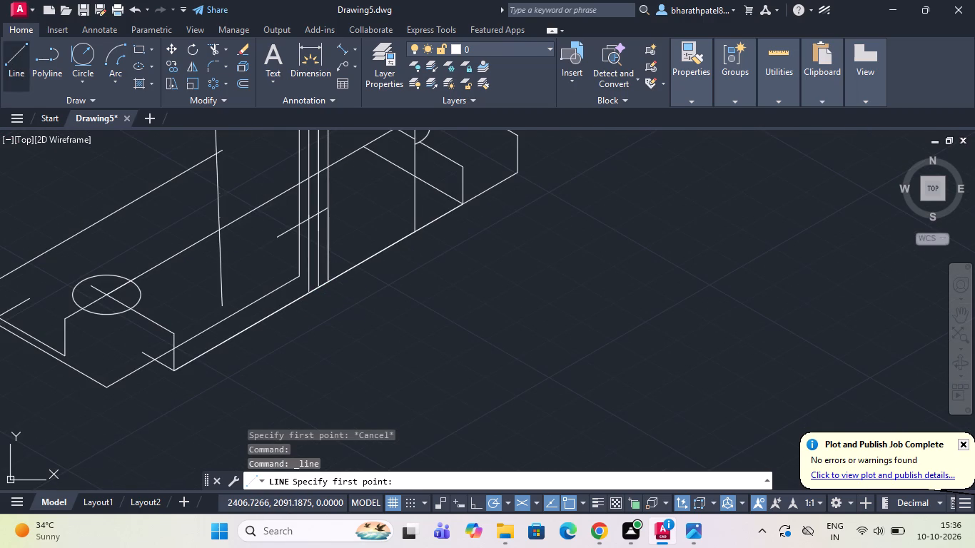
pyautogui.click(298, 278)
pyautogui.scroll(-3, 363, 245)
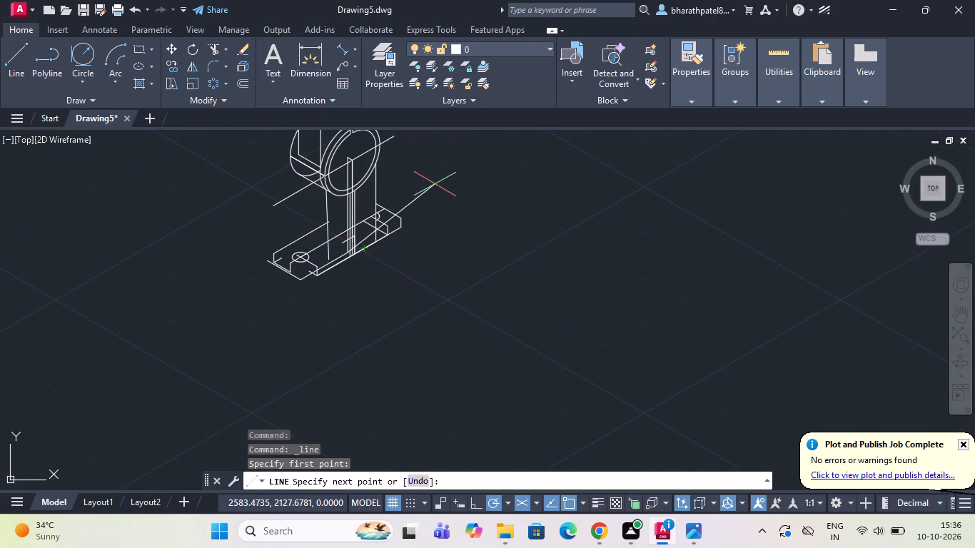
pyautogui.scroll(2, 435, 184)
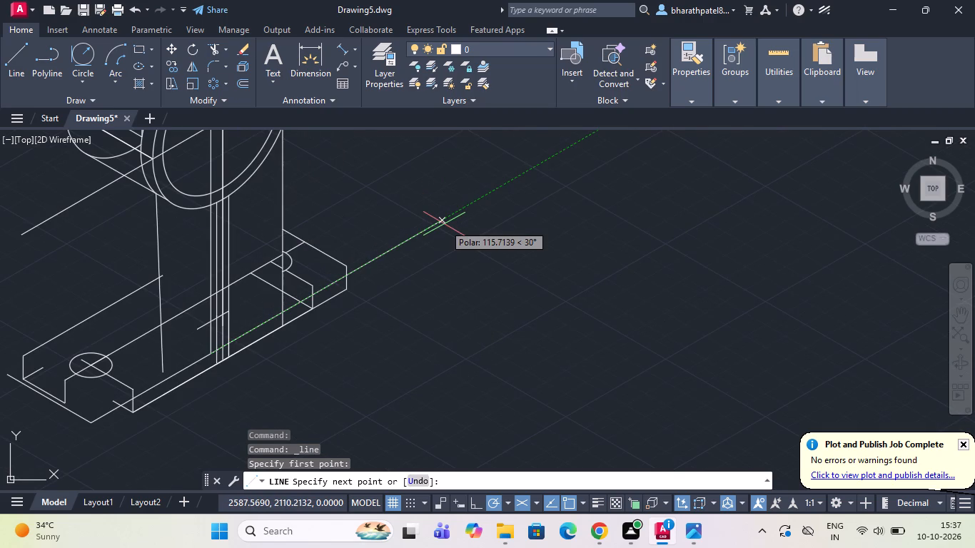
pyautogui.write('60')
pyautogui.press('Return')
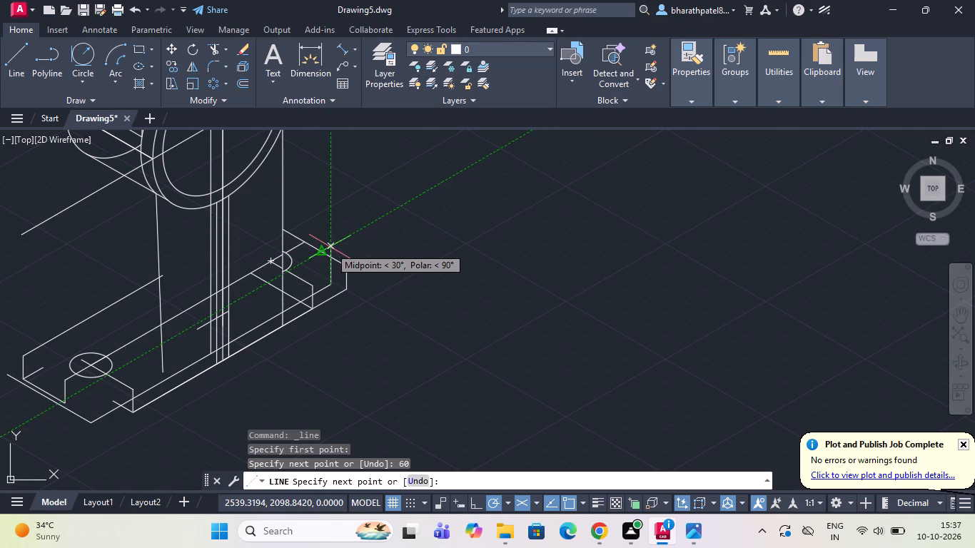
pyautogui.press('Escape')
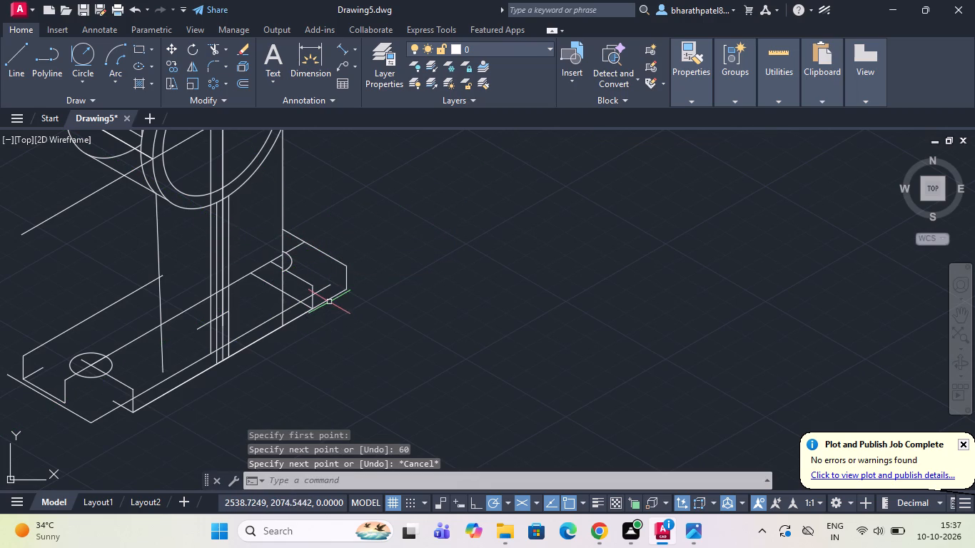
# Erase two leftover overlapping segments of the base's old long lower front edge.
pyautogui.click(330, 299)
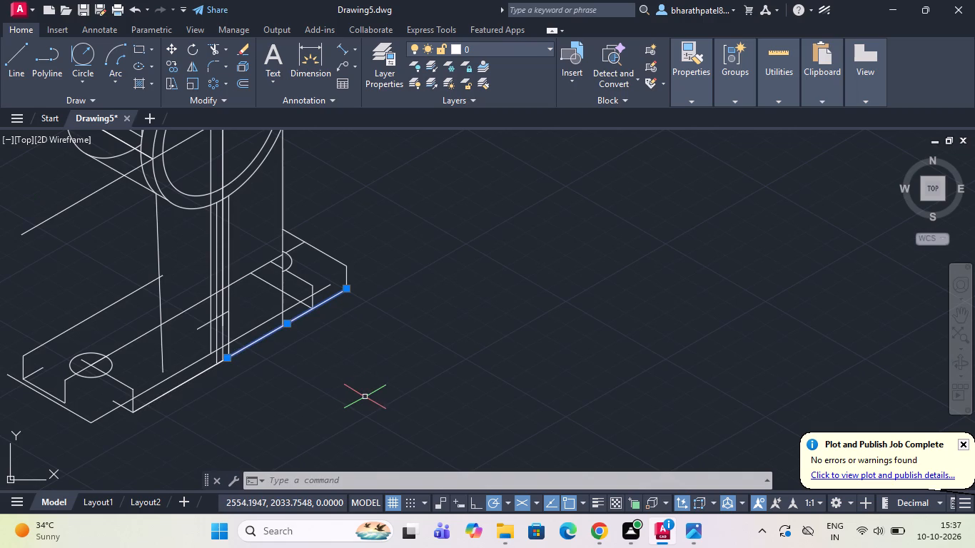
pyautogui.press('Delete')
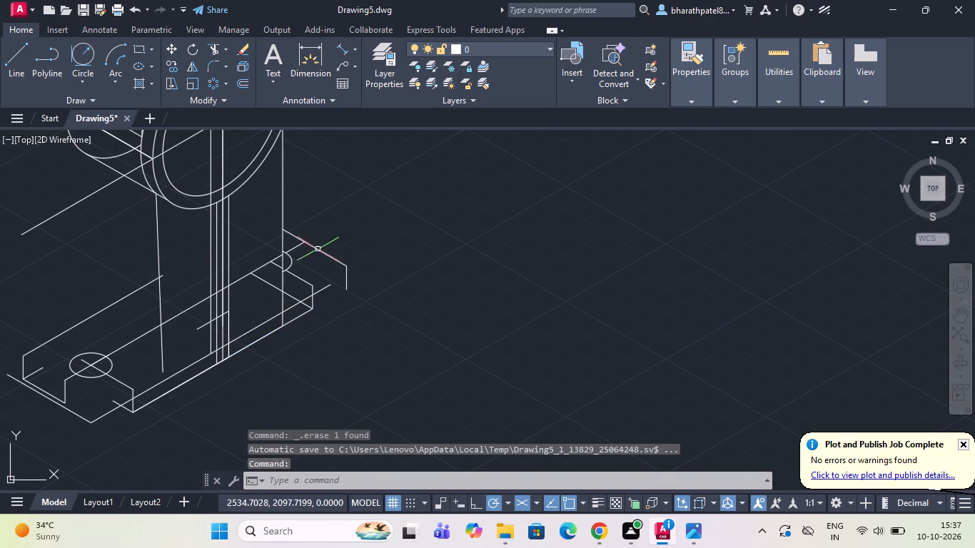
pyautogui.click(183, 385)
pyautogui.press('Delete')
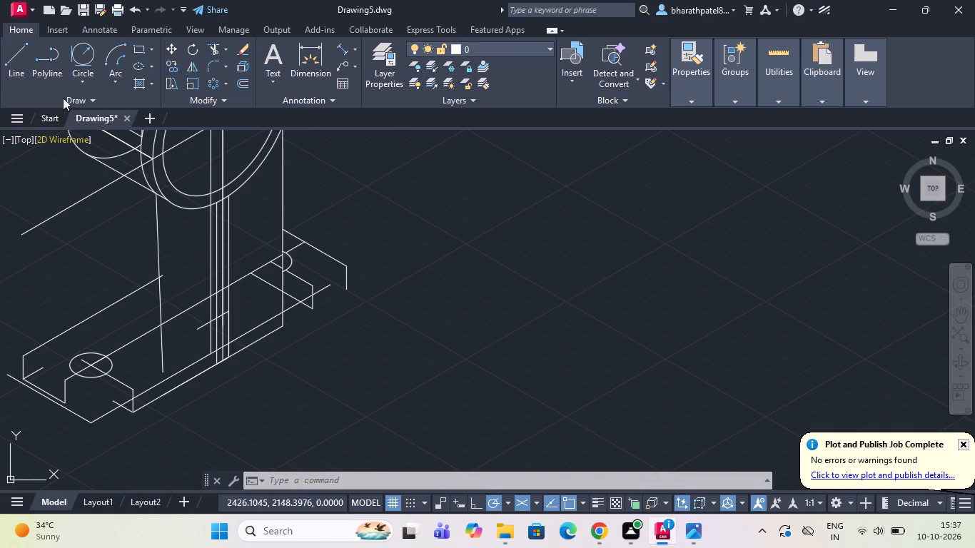
# Draw a line from the far end of the base's new lower front edge back across the base's far end.
pyautogui.click(20, 55)
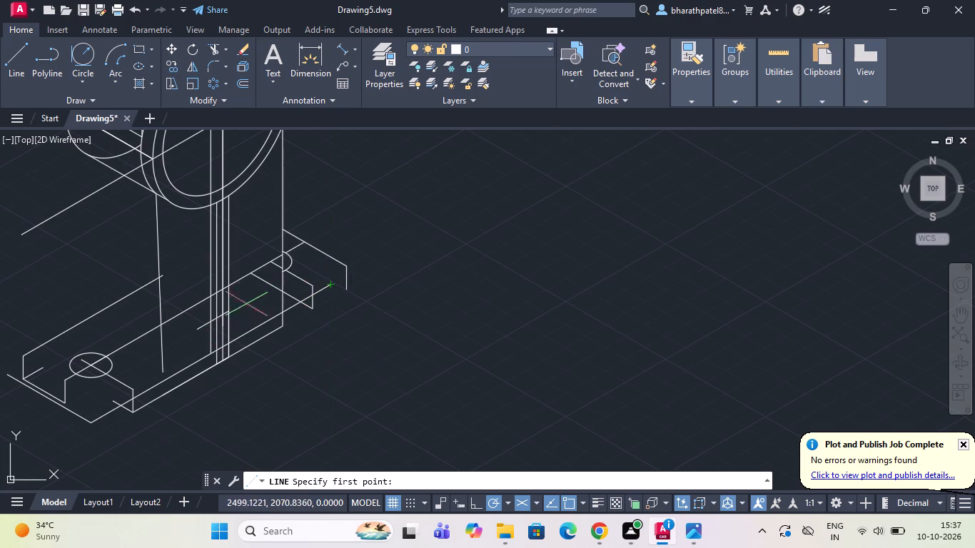
pyautogui.click(329, 284)
pyautogui.scroll(-3, 329, 285)
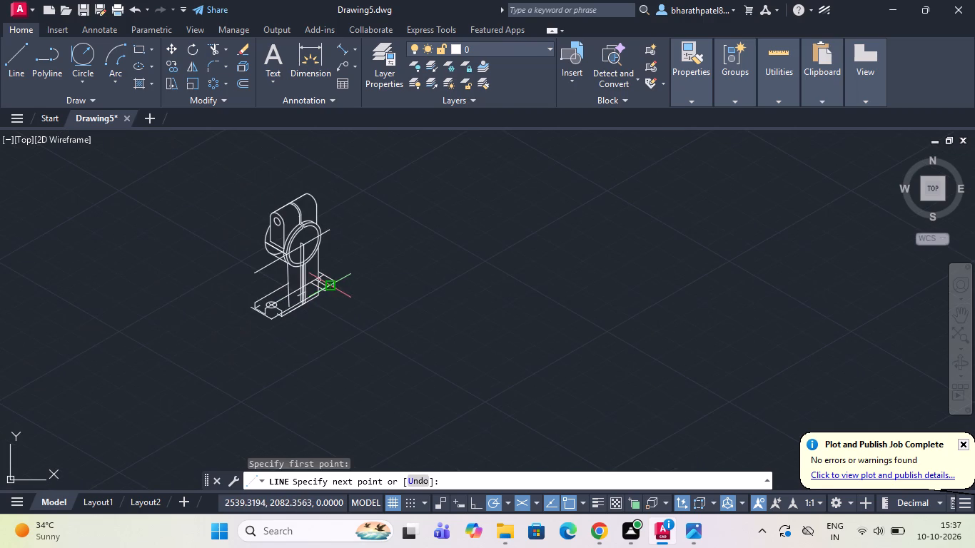
pyautogui.scroll(2, 304, 250)
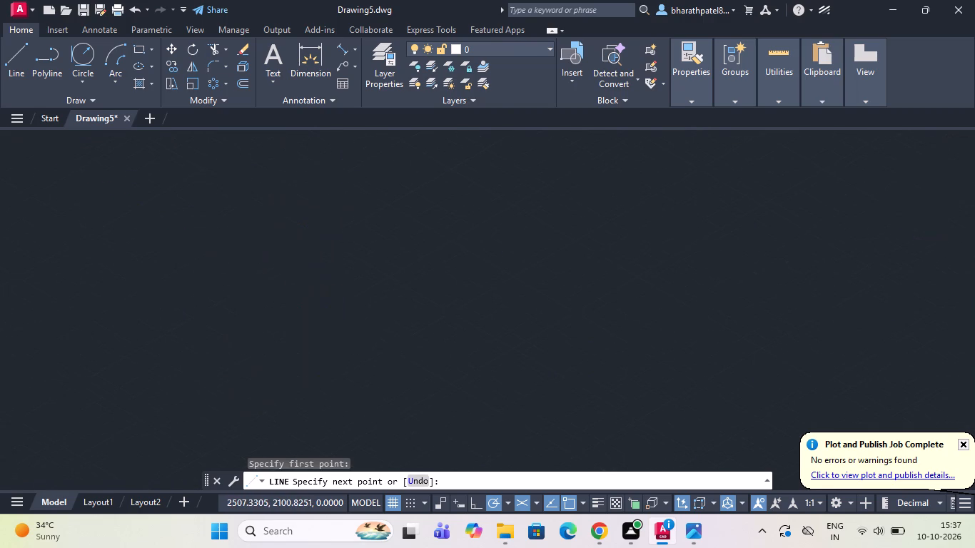
pyautogui.click(323, 306)
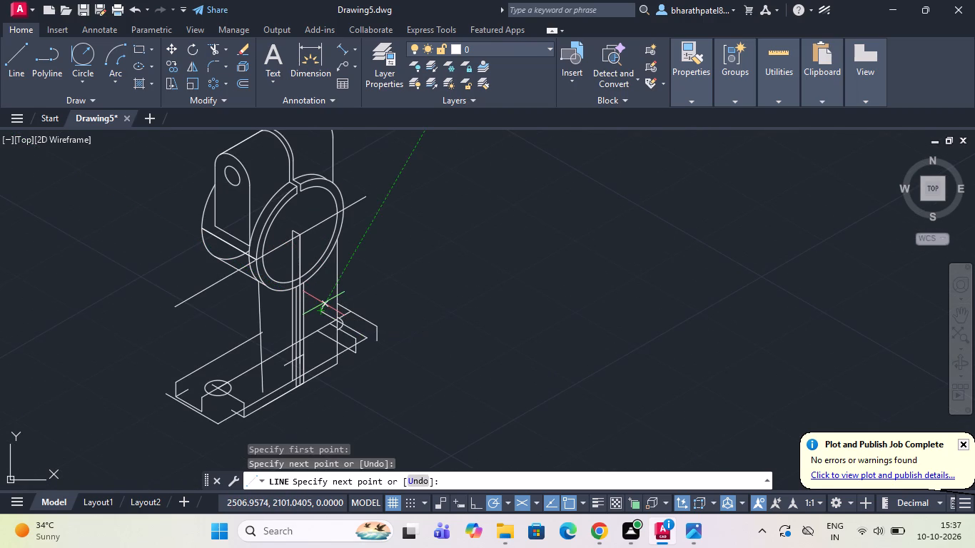
pyautogui.press('Escape')
# Erase the old far-end geometry of the base: the upper and lower end edges, both vertical corner edges, the short slot edges and the partial ellipse arc.
pyautogui.scroll(3, 358, 321)
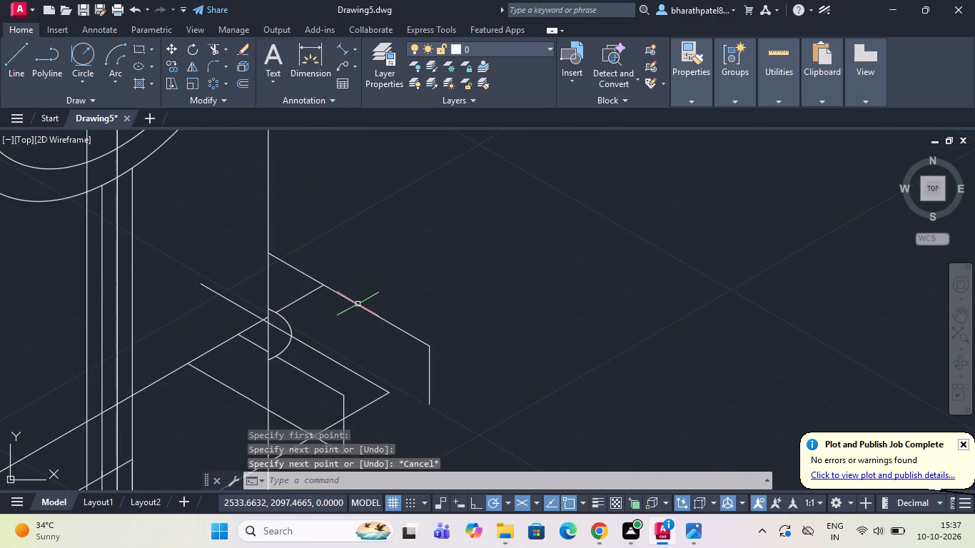
pyautogui.click(358, 304)
pyautogui.click(432, 375)
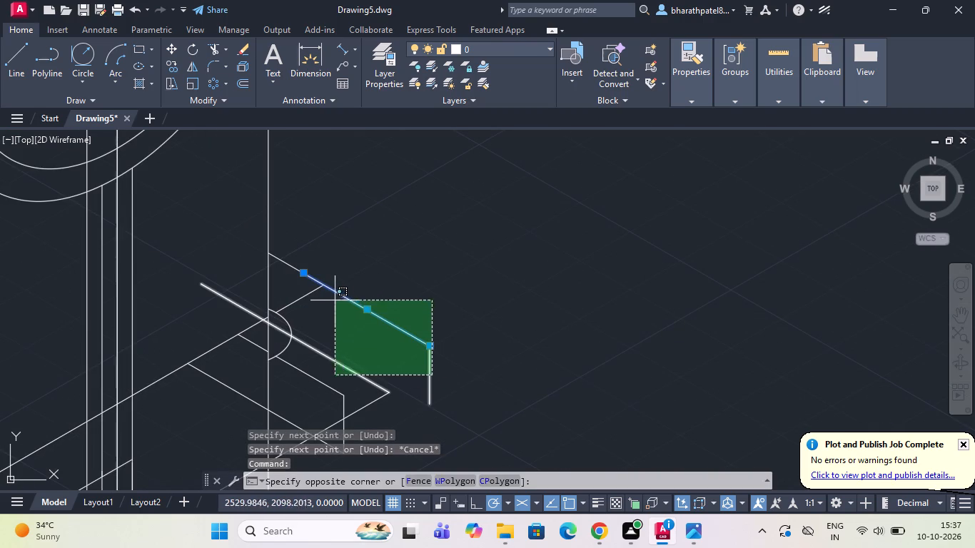
pyautogui.click(408, 318)
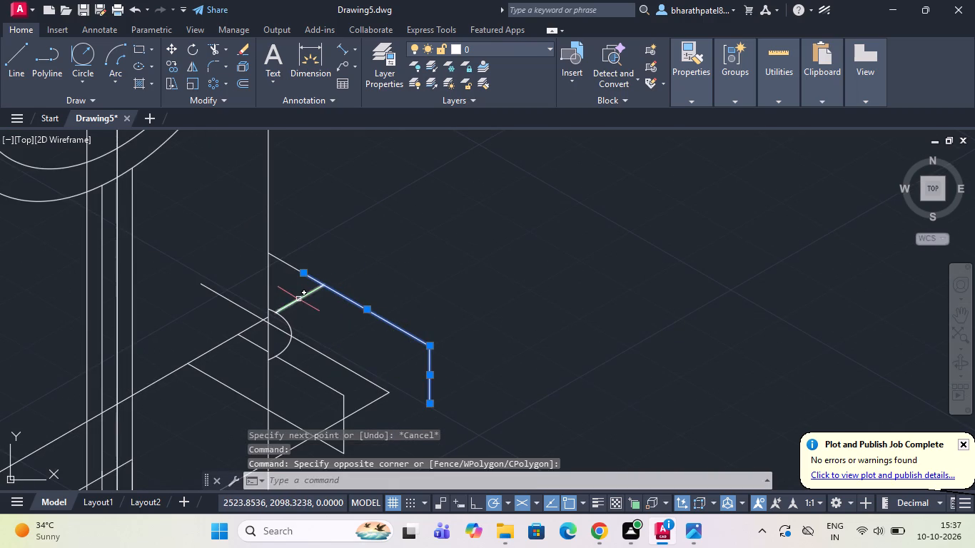
pyautogui.click(298, 299)
pyautogui.click(291, 326)
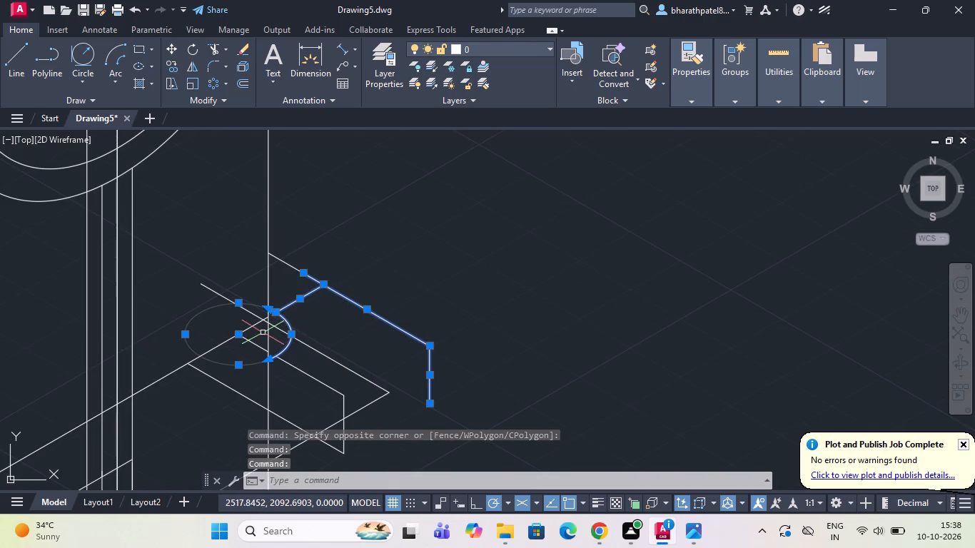
pyautogui.click(319, 380)
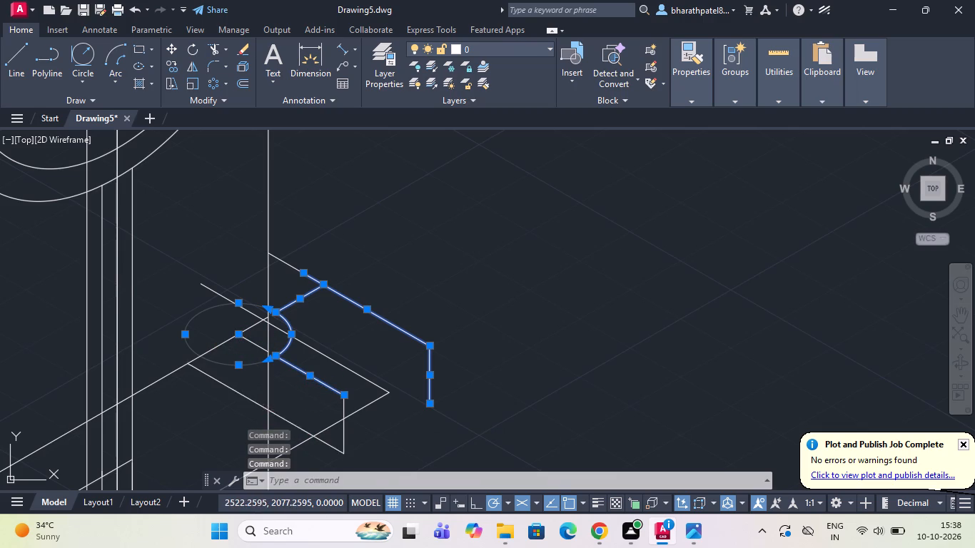
pyautogui.click(290, 422)
pyautogui.click(340, 433)
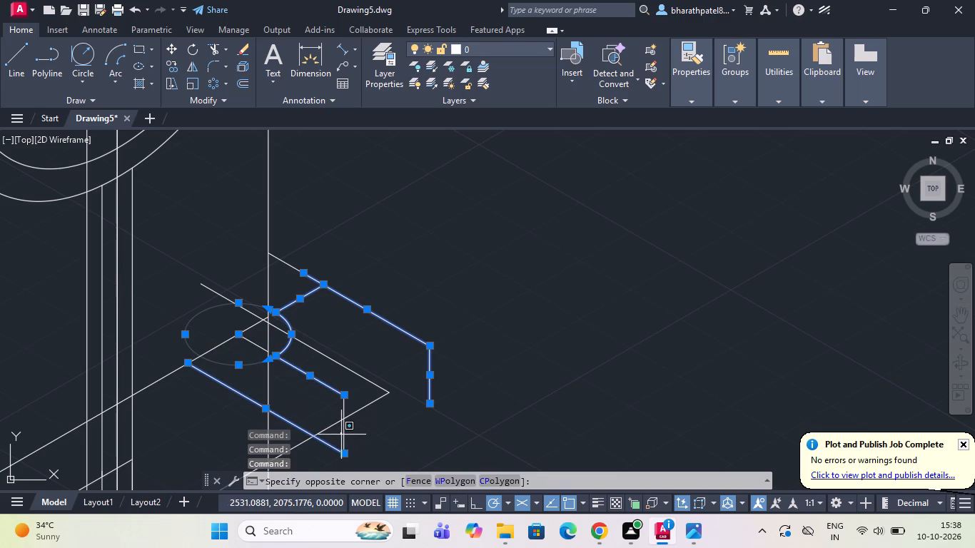
pyautogui.click(343, 436)
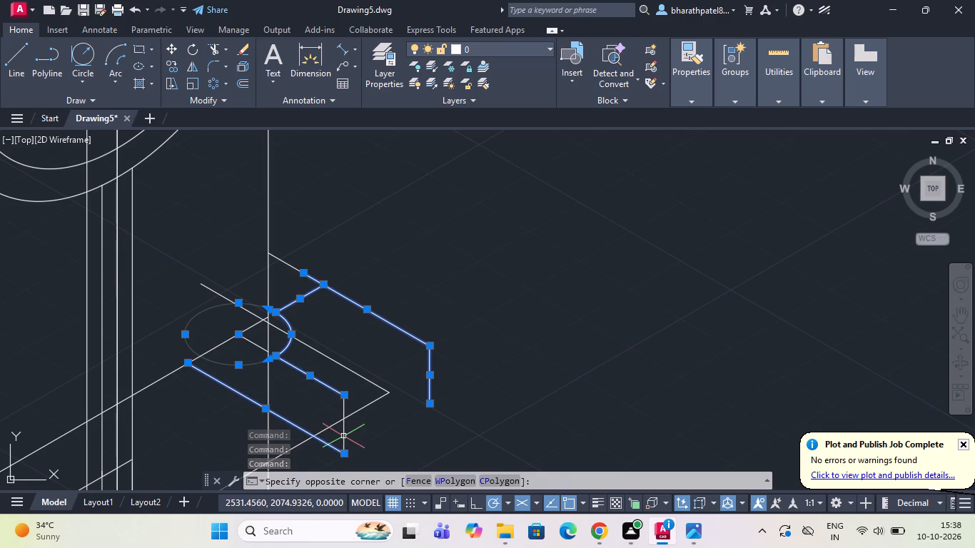
pyautogui.click(343, 430)
pyautogui.press('Delete')
pyautogui.press('Delete')
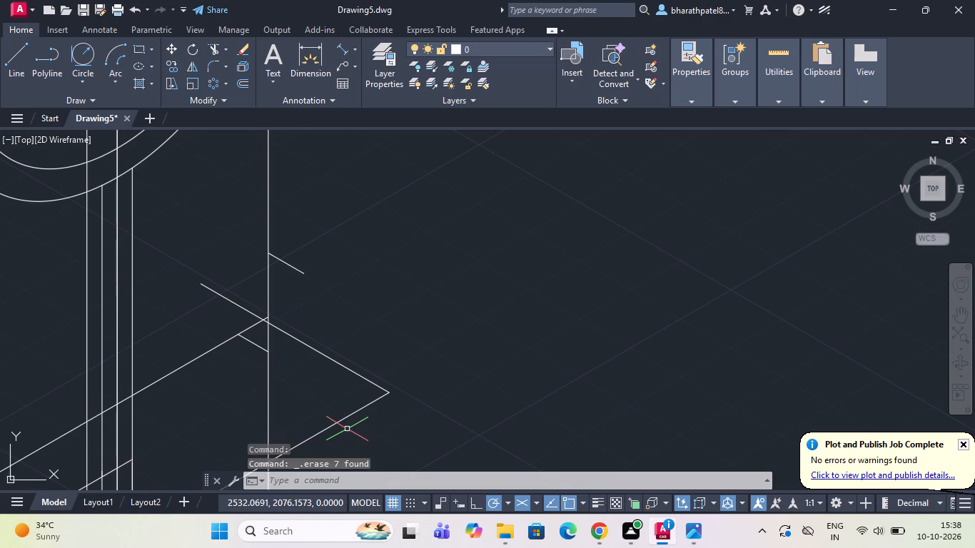
# Erase the old near-corner leftovers of the base: the line through the hole, the vertical corner edge, the short stub and the lower front edge segment.
pyautogui.scroll(-2, 340, 363)
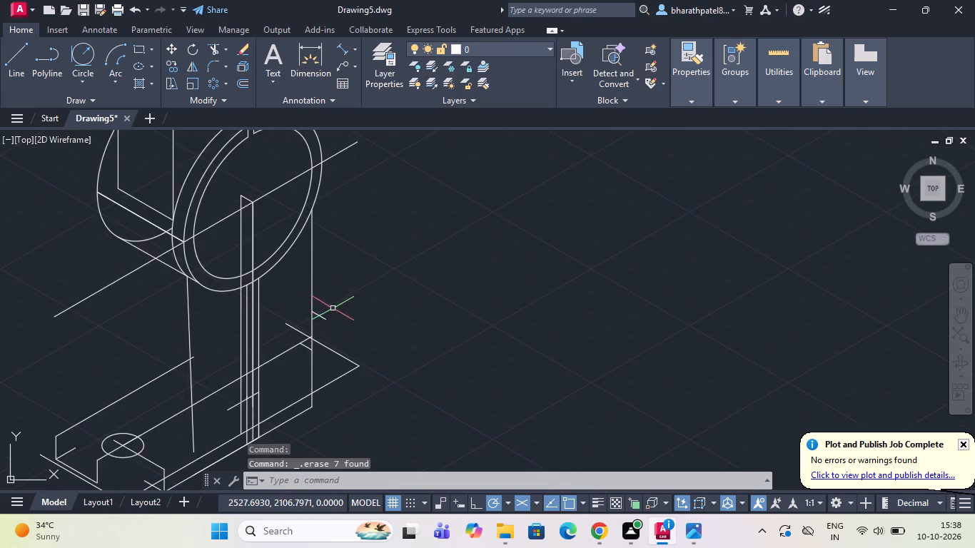
pyautogui.scroll(-2, 333, 307)
pyautogui.scroll(2, 266, 388)
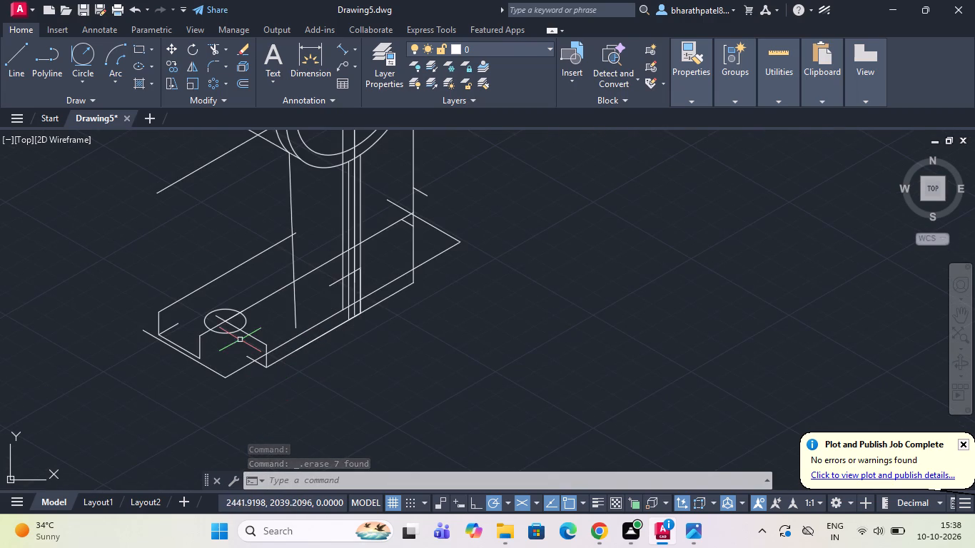
pyautogui.click(259, 340)
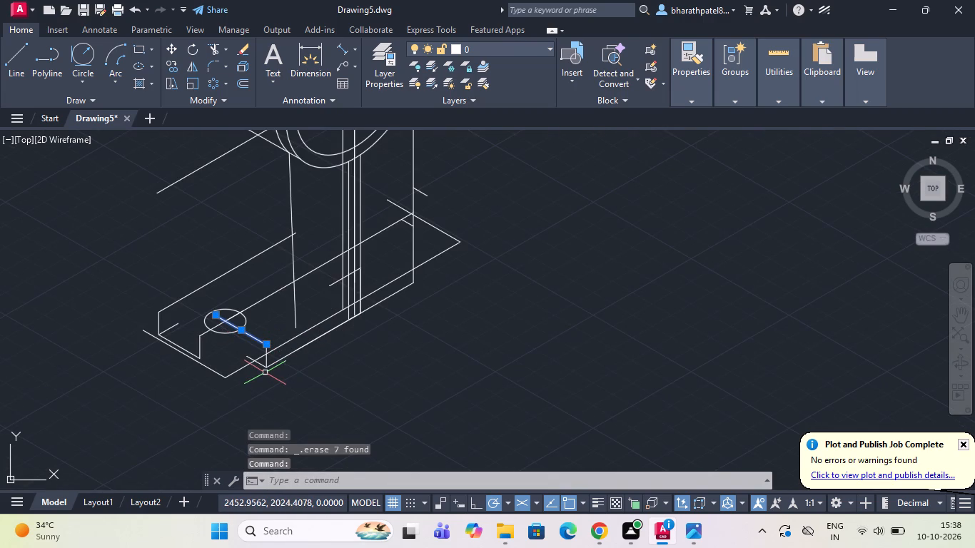
pyautogui.click(268, 367)
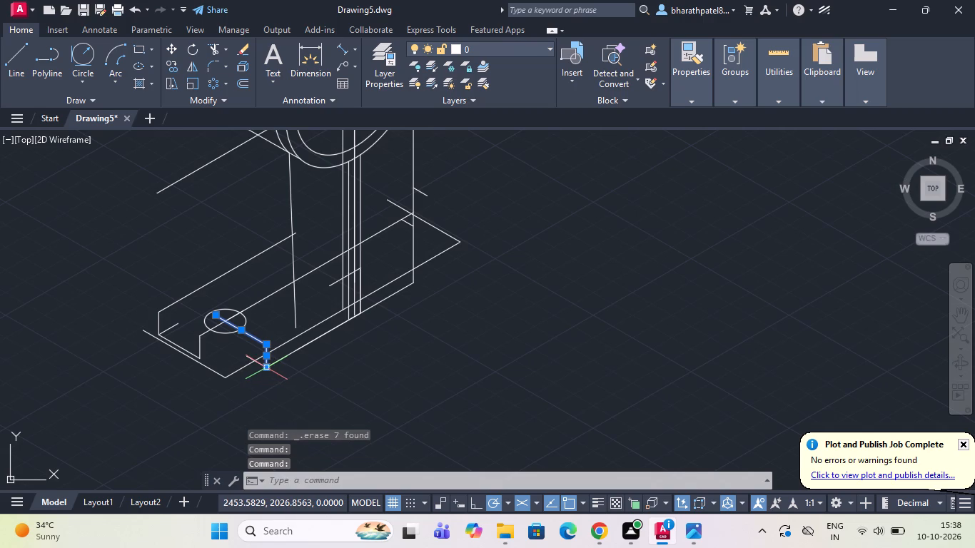
pyautogui.scroll(3, 263, 371)
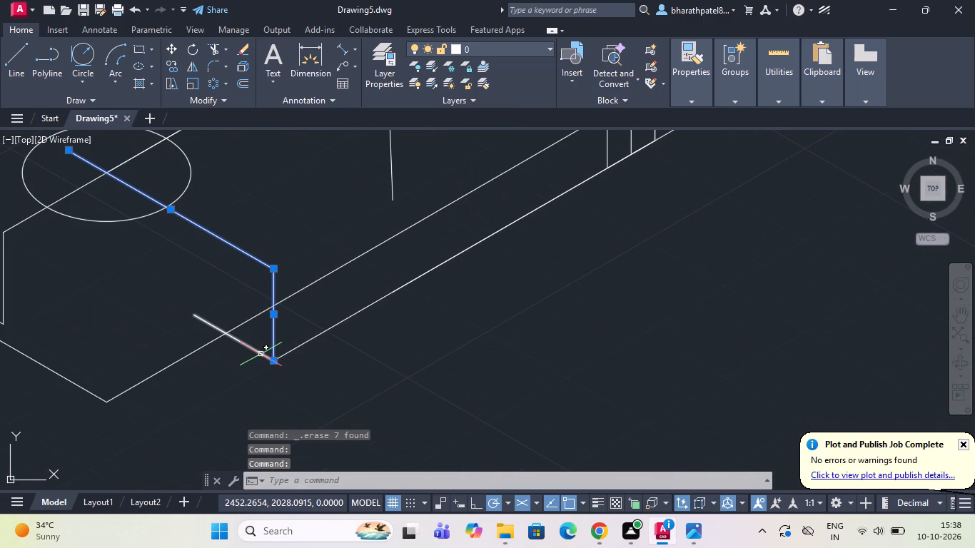
pyautogui.click(261, 354)
pyautogui.click(308, 342)
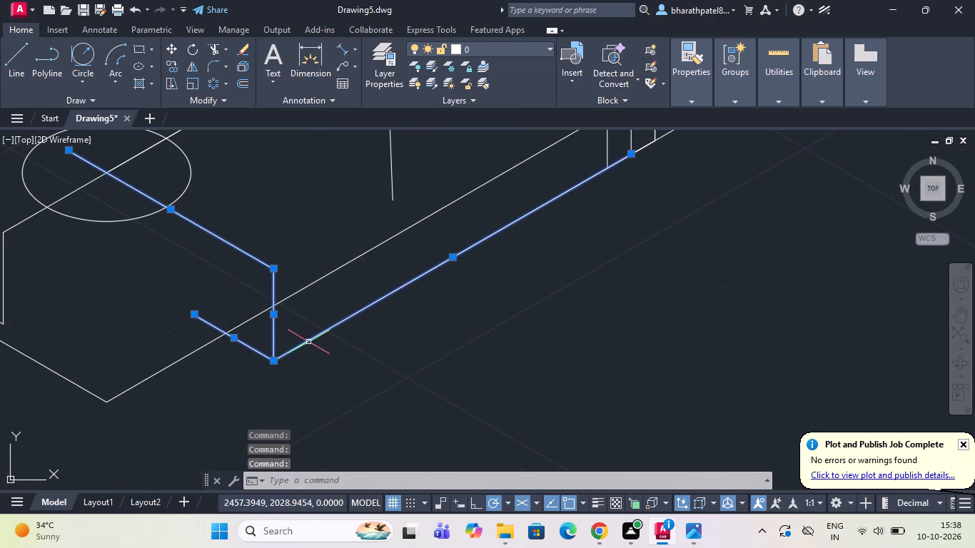
pyautogui.press('Delete')
# Draw the base's near end face: 10 units up at 90°, 42 units at 330°, then down to the existing lower front corner.
pyautogui.scroll(-3, 307, 351)
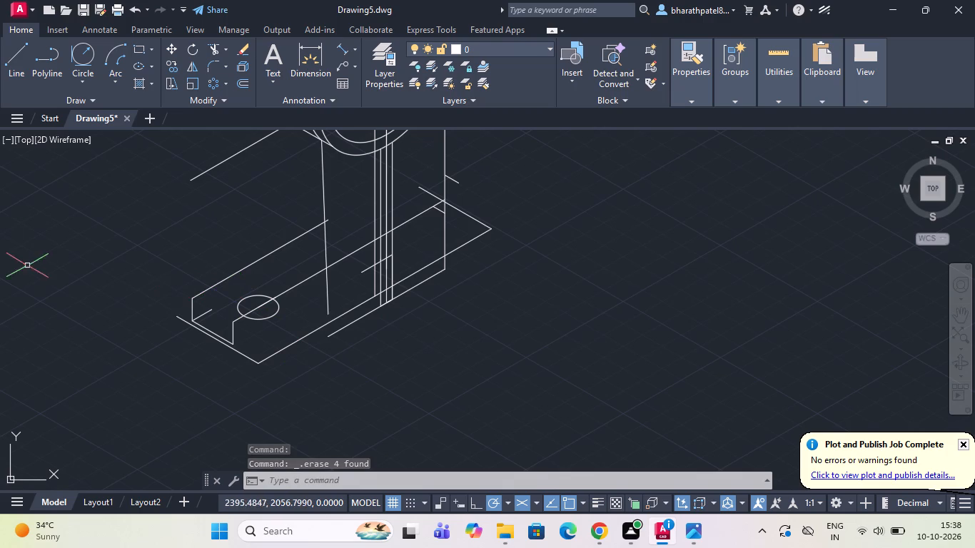
pyautogui.click(10, 73)
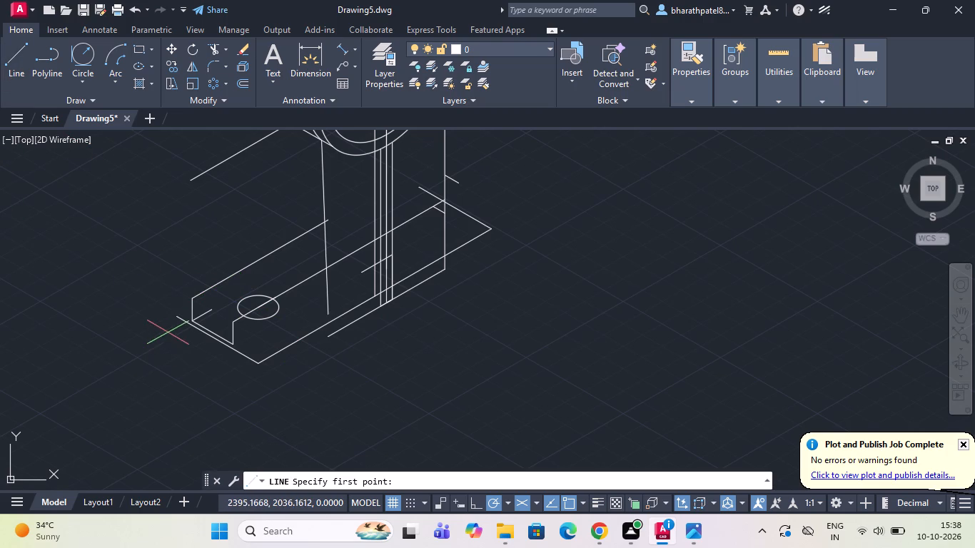
pyautogui.scroll(3, 168, 319)
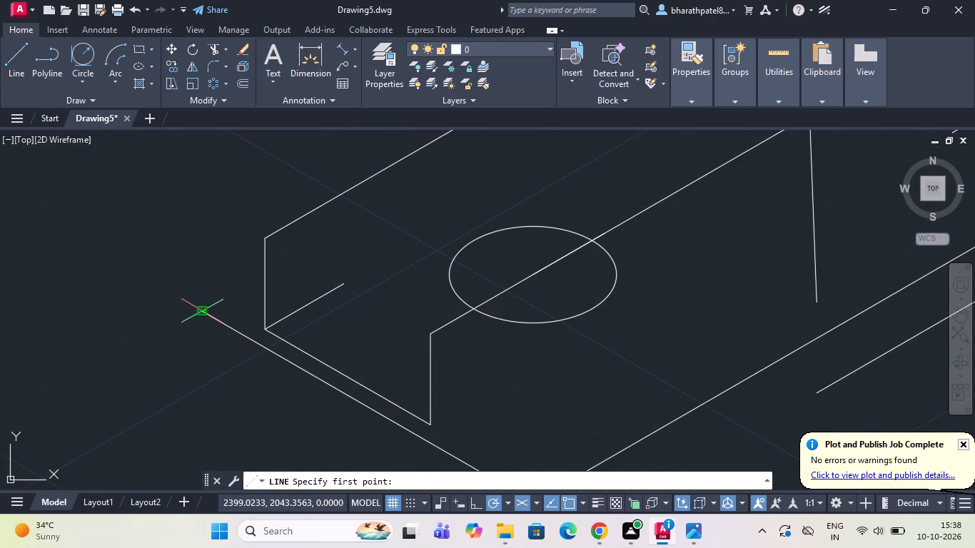
pyautogui.click(203, 313)
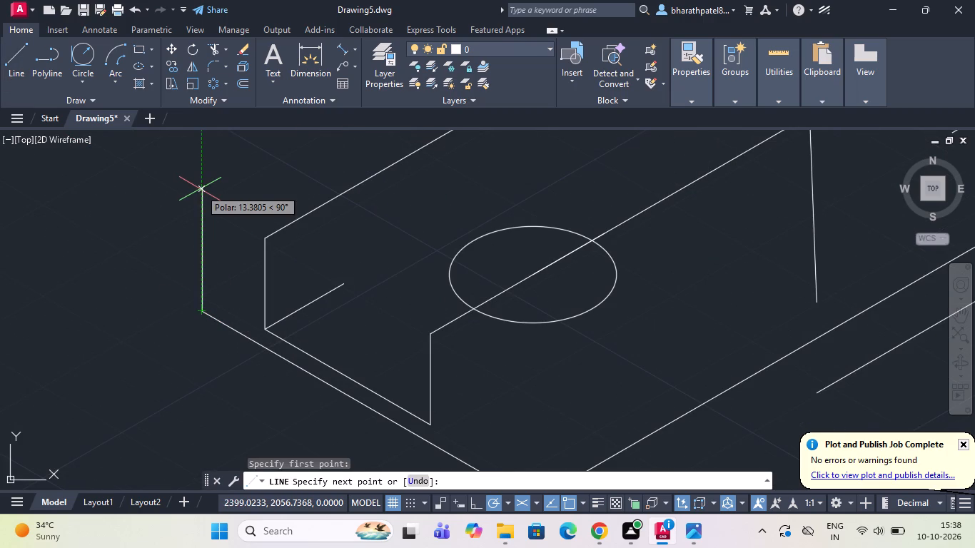
pyautogui.write('10')
pyautogui.press('Return')
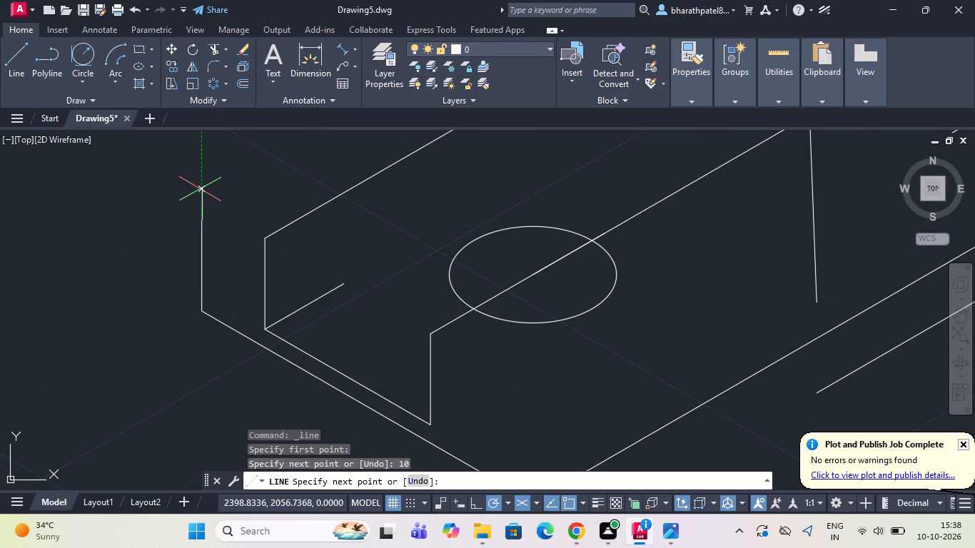
pyautogui.scroll(-1, 380, 353)
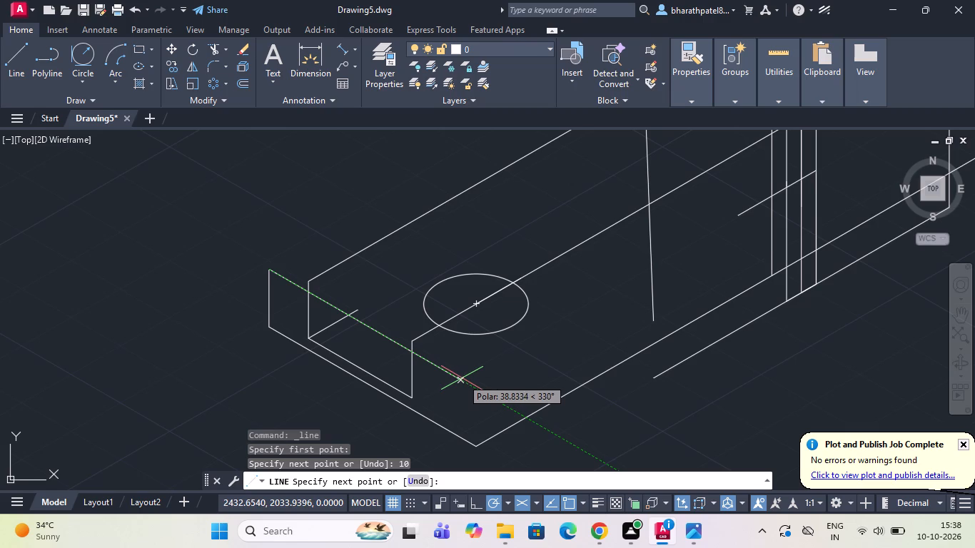
pyautogui.write('42')
pyautogui.press('Return')
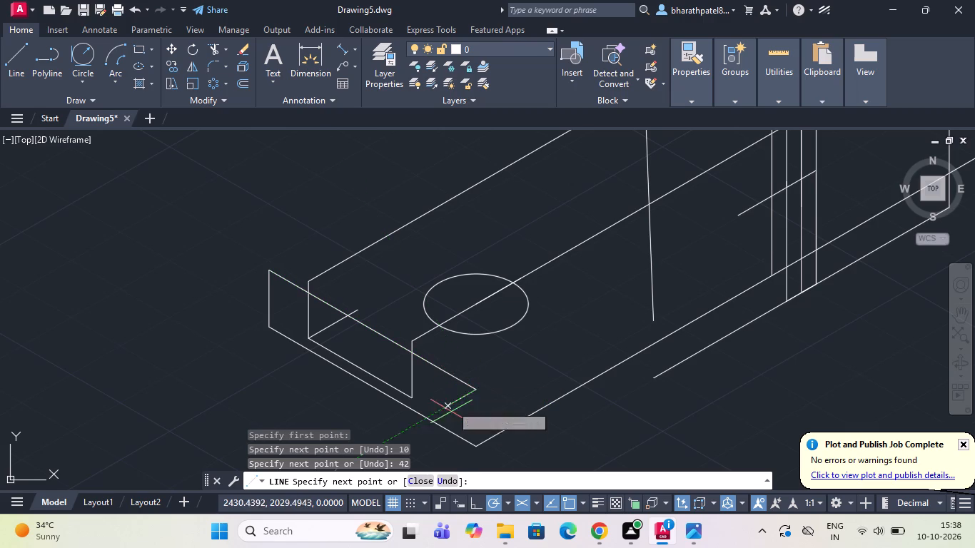
pyautogui.scroll(-3, 435, 314)
pyautogui.scroll(4, 432, 370)
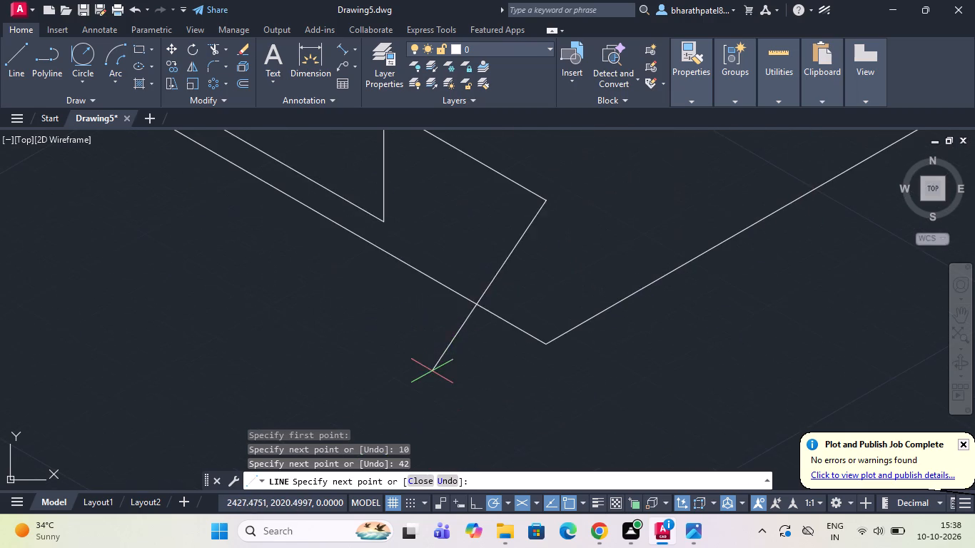
pyautogui.scroll(2, 542, 343)
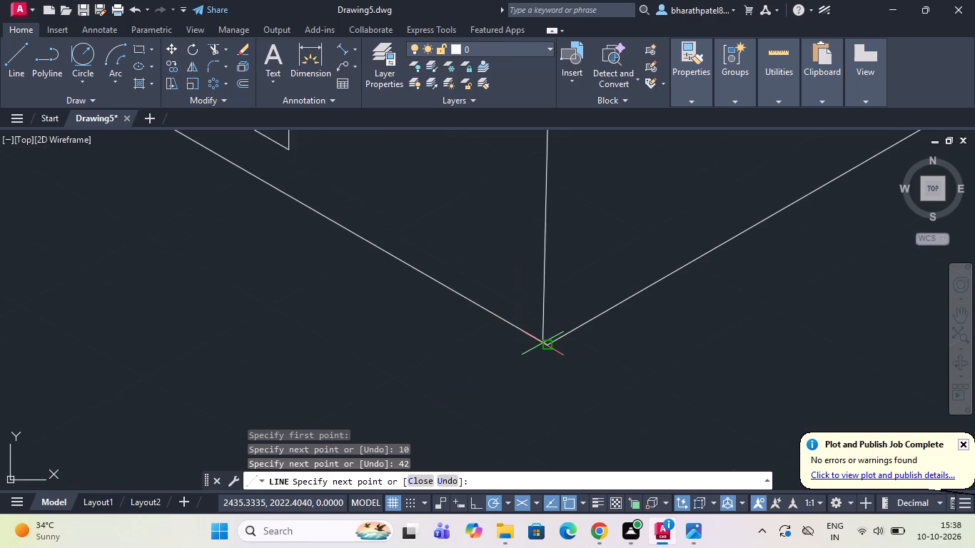
pyautogui.click(550, 344)
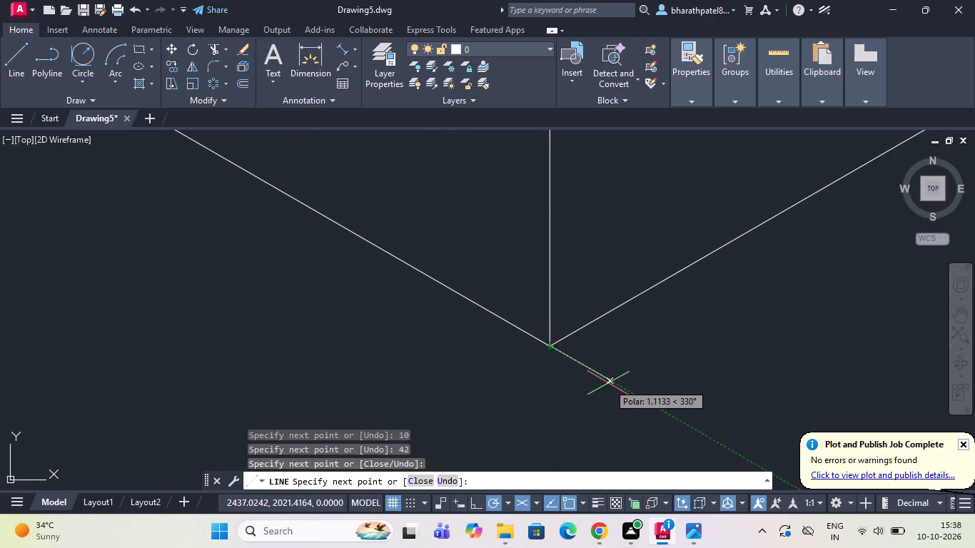
pyautogui.press('Escape')
# Erase the old near-end edges inside the new end face: both vertical edges, the lower end edge and the short 30° stub.
pyautogui.scroll(-4, 569, 383)
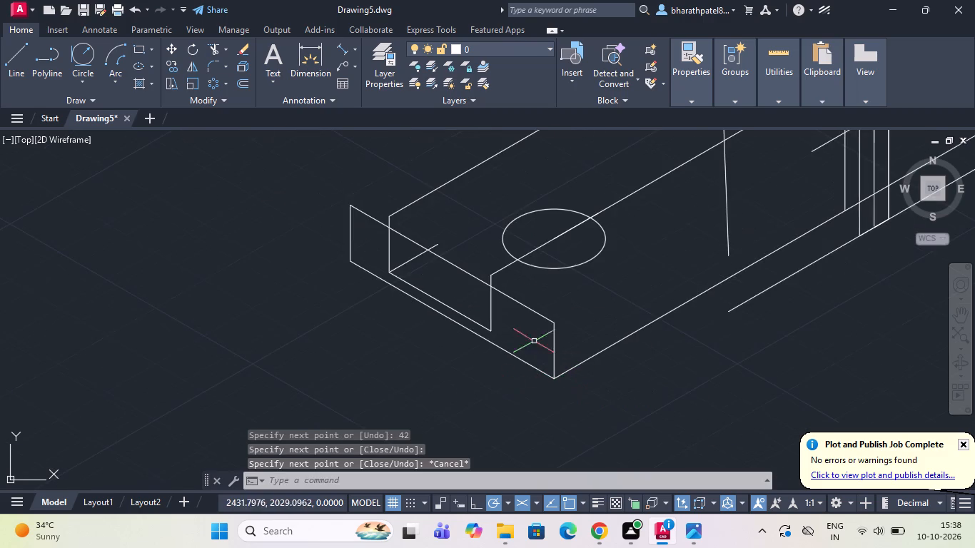
pyautogui.scroll(-2, 480, 327)
pyautogui.scroll(3, 486, 298)
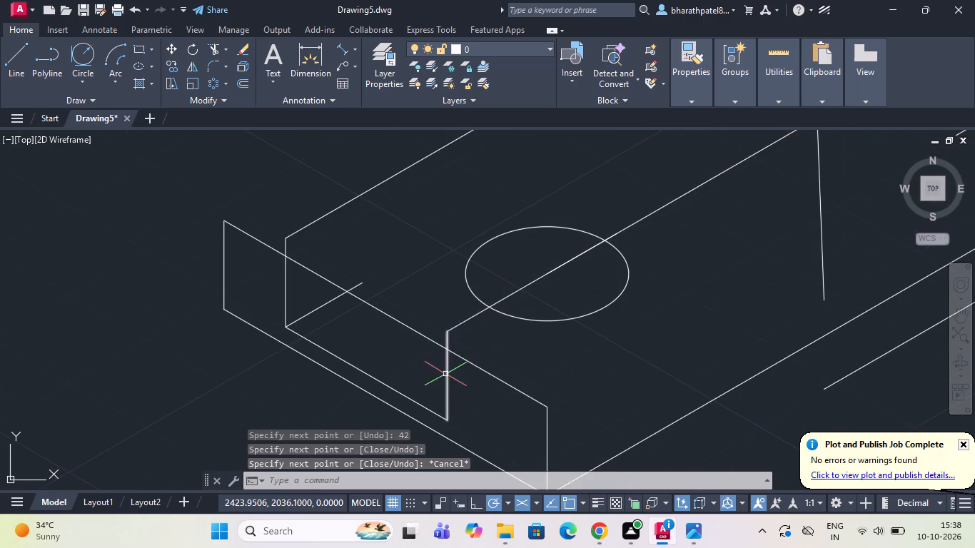
pyautogui.click(445, 375)
pyautogui.click(418, 405)
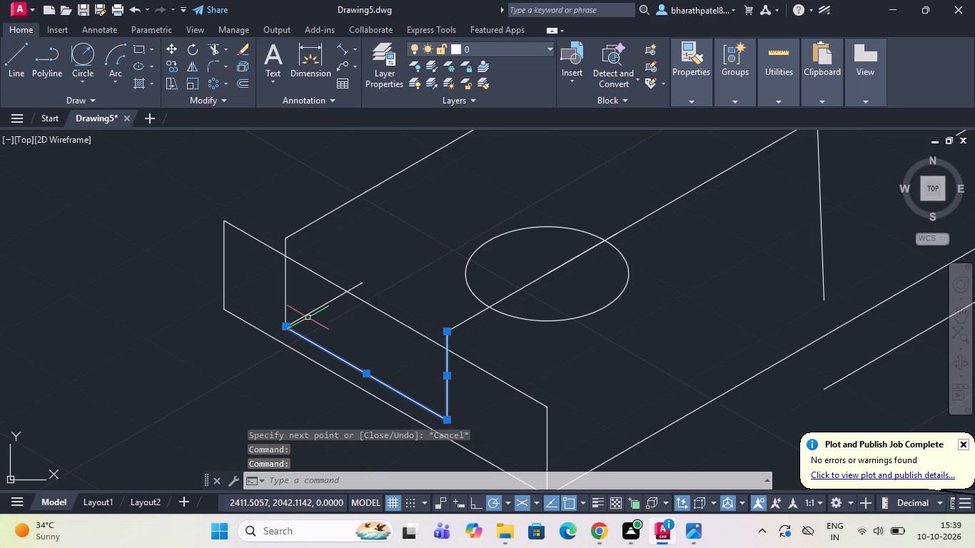
pyautogui.click(297, 320)
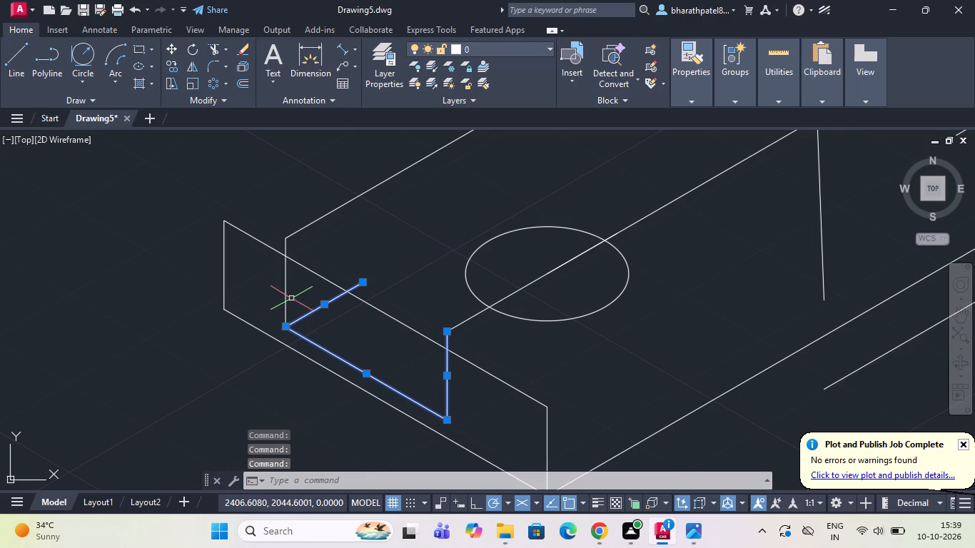
pyautogui.click(286, 288)
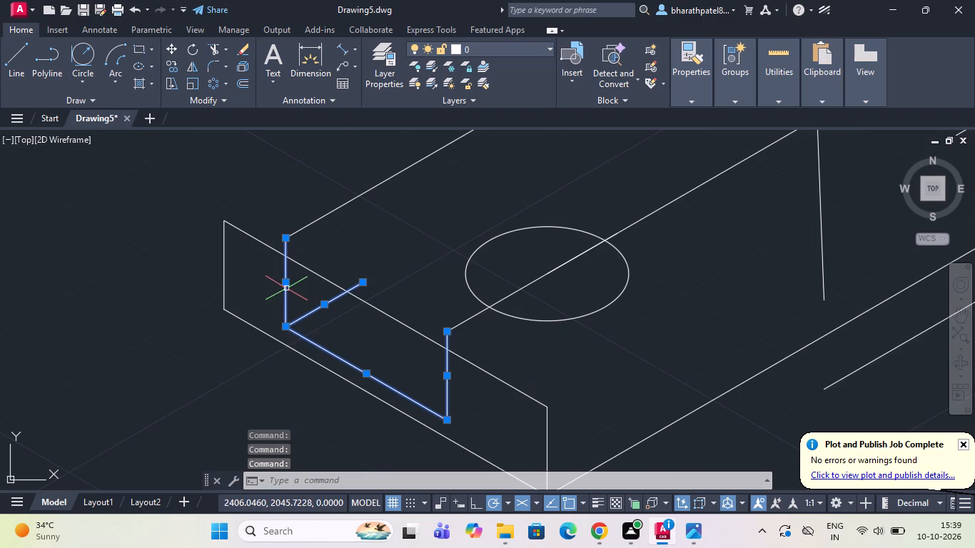
pyautogui.press('Delete')
# Draw the base's upper front edge from the near end face's top front corner at 30°, about 127 units long.
pyautogui.scroll(-3, 143, 297)
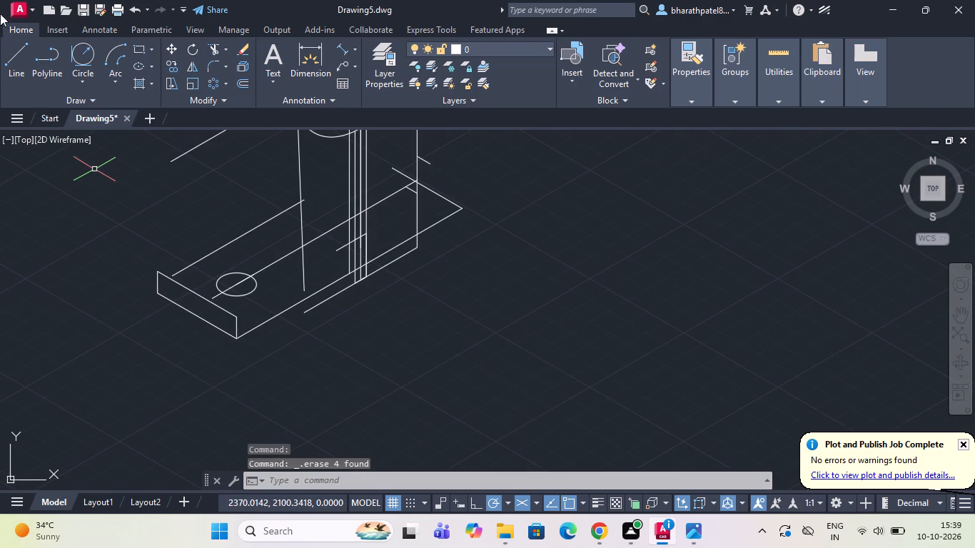
pyautogui.click(6, 54)
pyautogui.scroll(-1, 166, 313)
pyautogui.scroll(1, 175, 258)
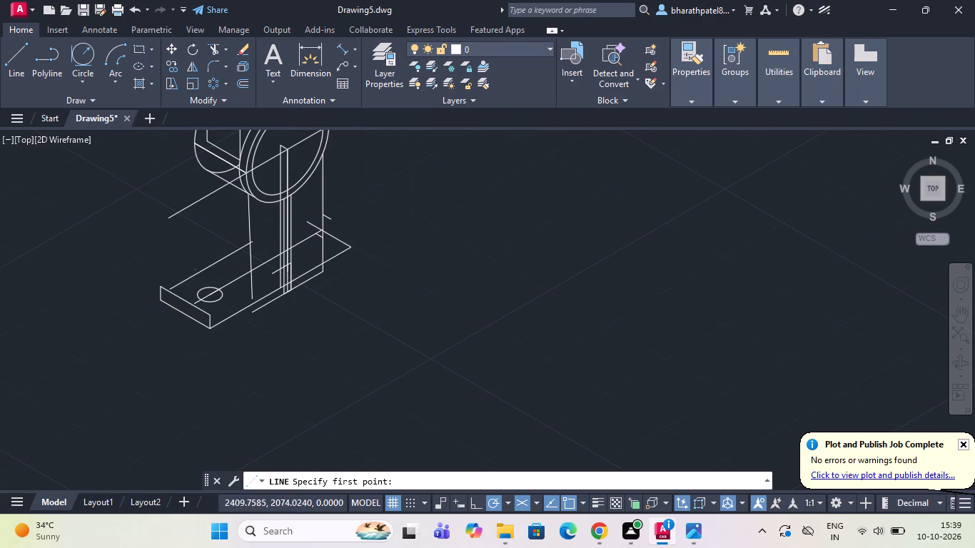
pyautogui.scroll(1, 175, 258)
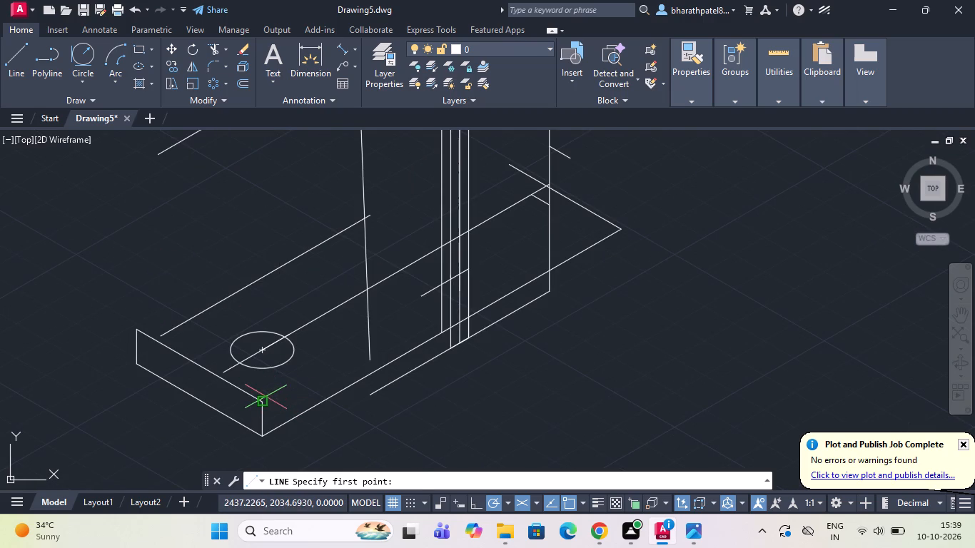
pyautogui.click(261, 401)
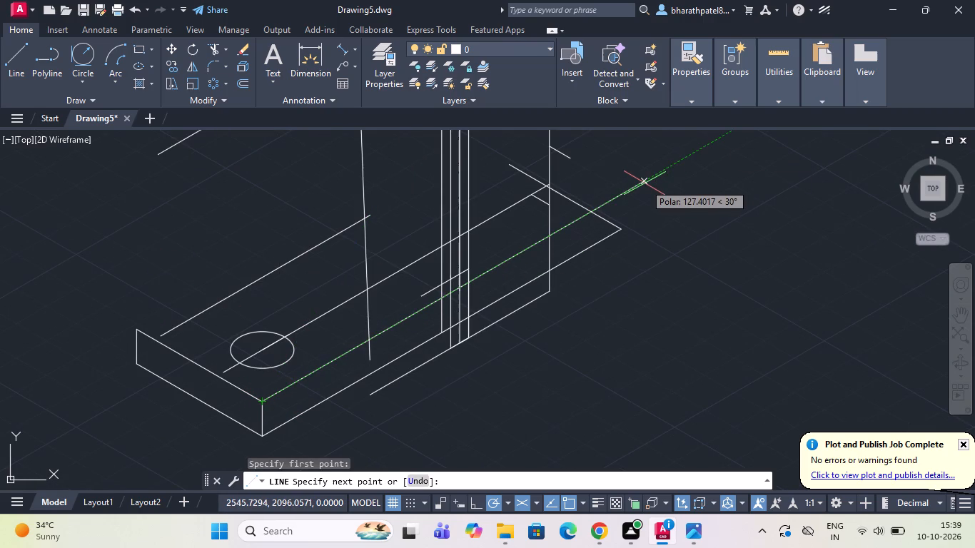
pyautogui.click(645, 183)
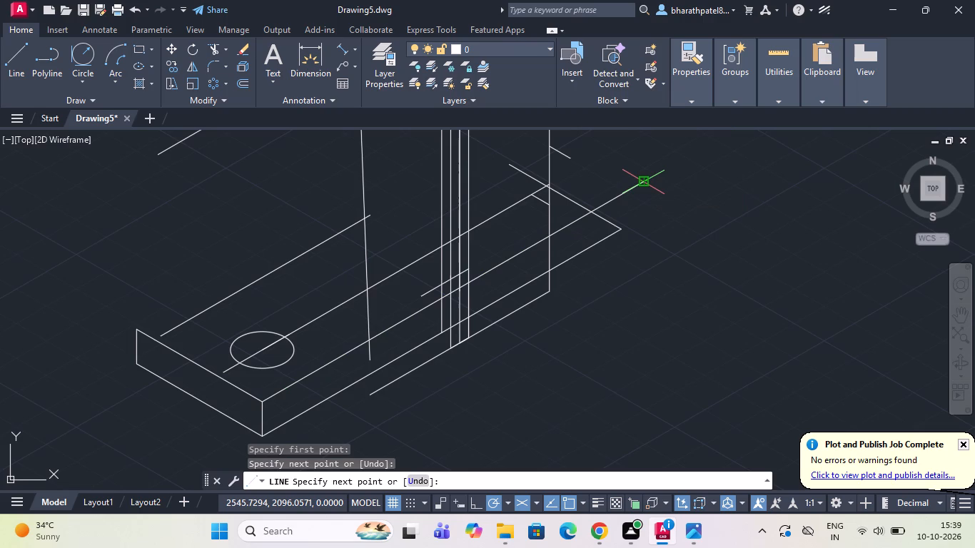
pyautogui.press('Escape')
# Erase the two old lower front edge segments, the vertical line from the ring to the base, and the slanted line under the ring.
pyautogui.click(520, 310)
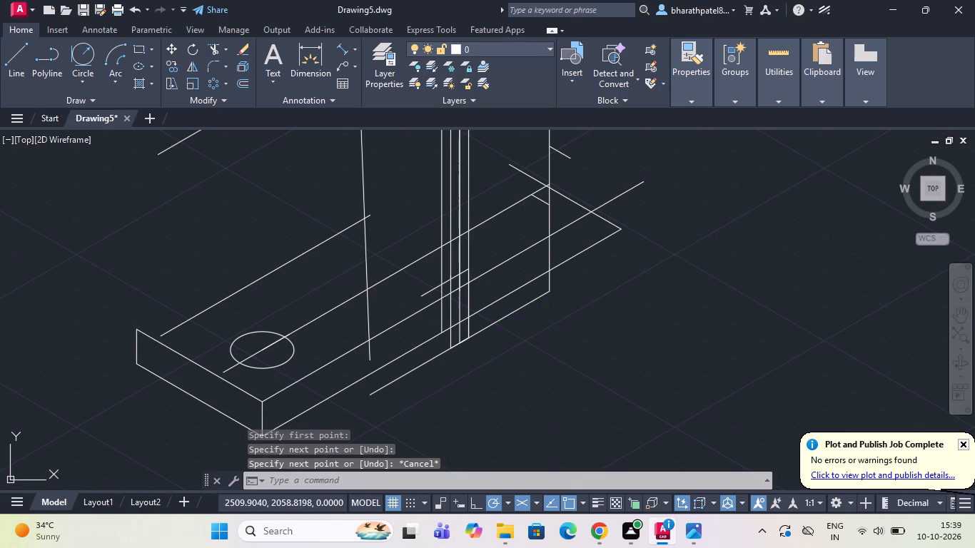
pyautogui.click(423, 364)
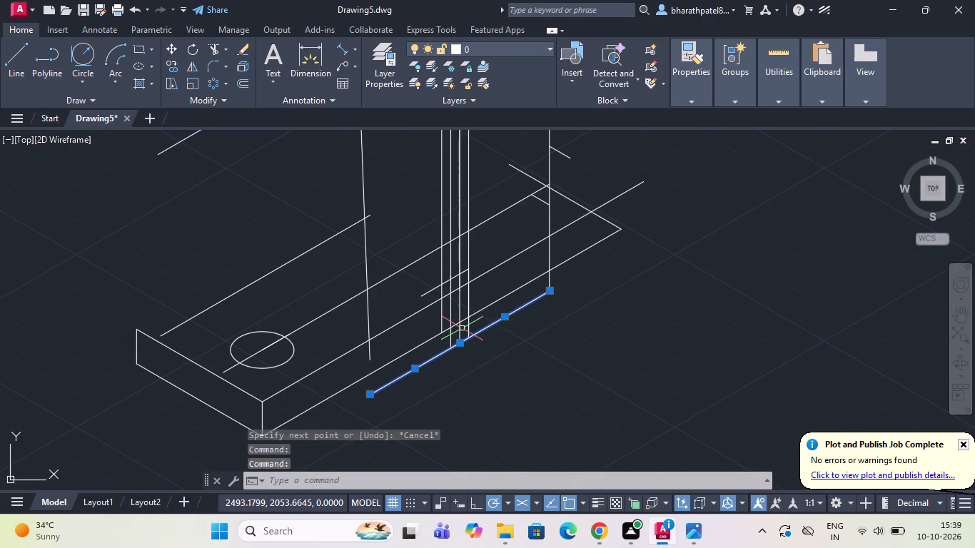
pyautogui.click(550, 279)
pyautogui.scroll(-2, 550, 280)
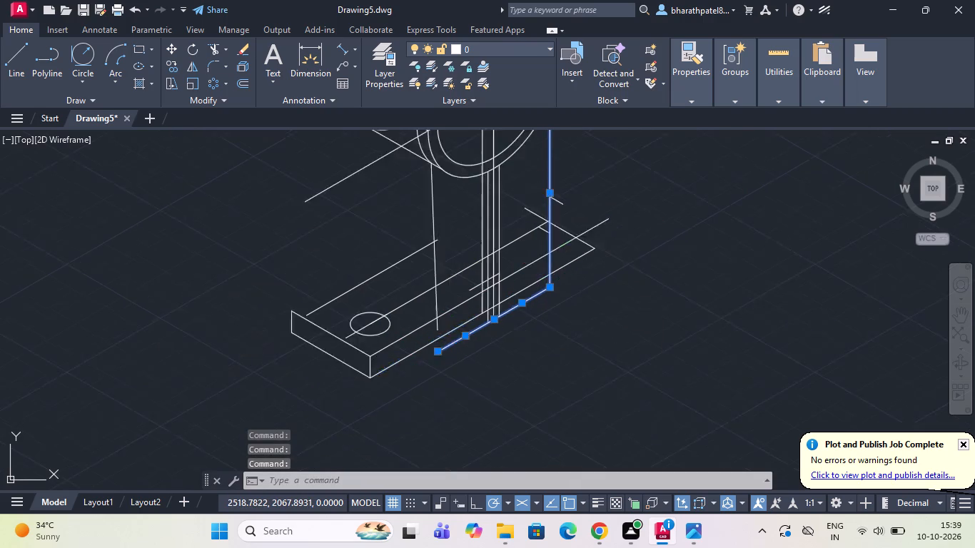
pyautogui.scroll(-1, 551, 284)
pyautogui.scroll(2, 569, 213)
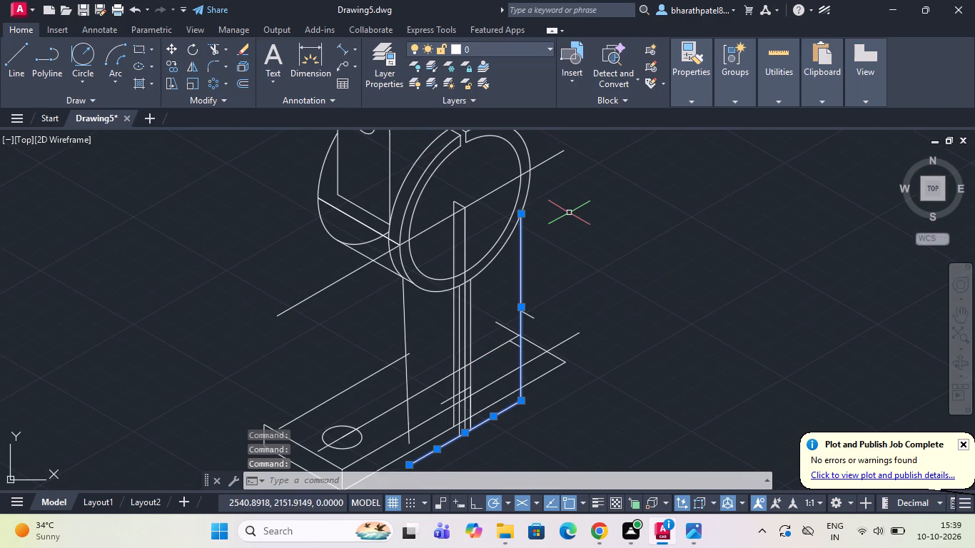
pyautogui.press('Delete')
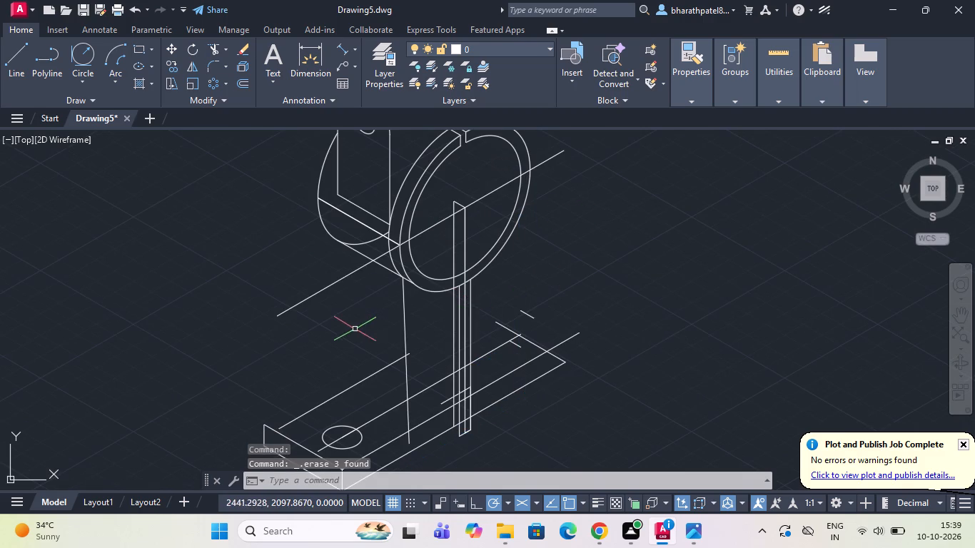
pyautogui.scroll(-2, 410, 305)
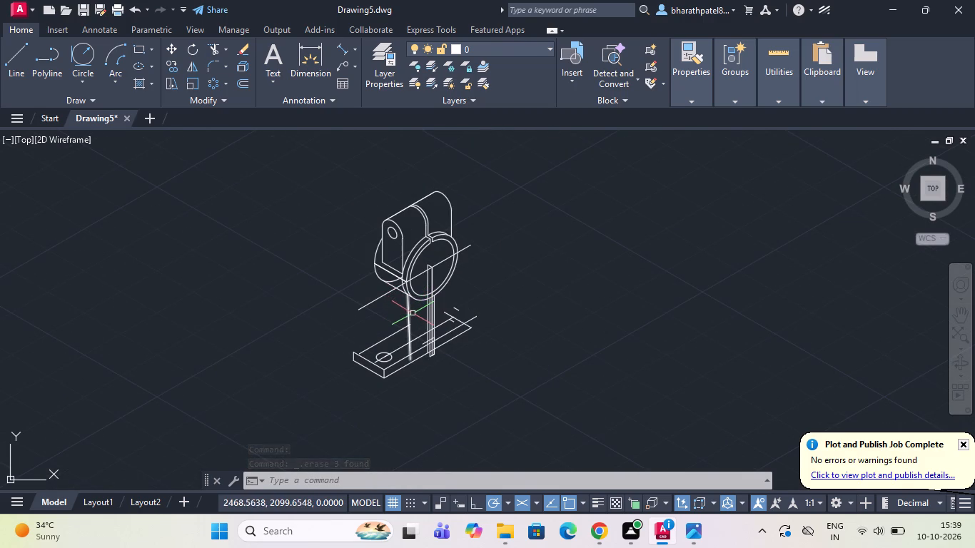
pyautogui.click(410, 317)
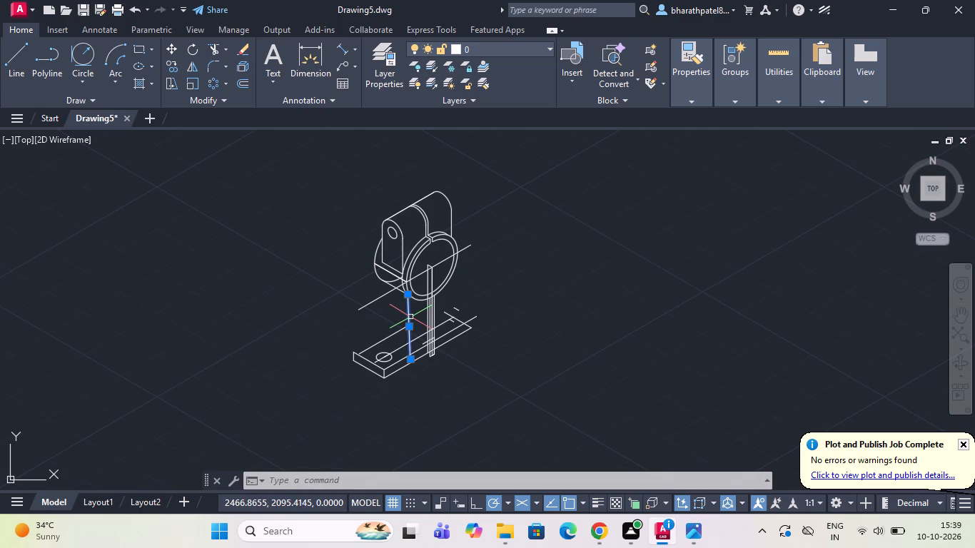
pyautogui.press('Delete')
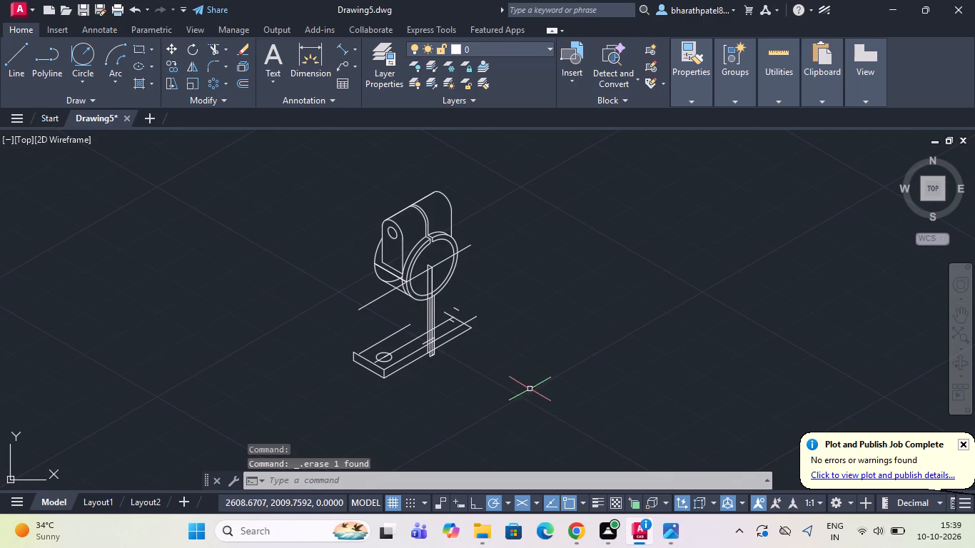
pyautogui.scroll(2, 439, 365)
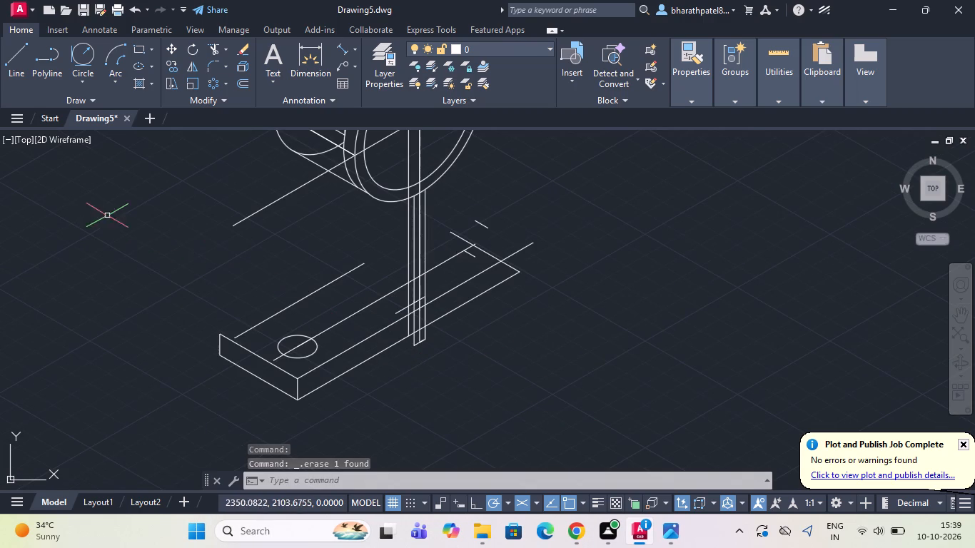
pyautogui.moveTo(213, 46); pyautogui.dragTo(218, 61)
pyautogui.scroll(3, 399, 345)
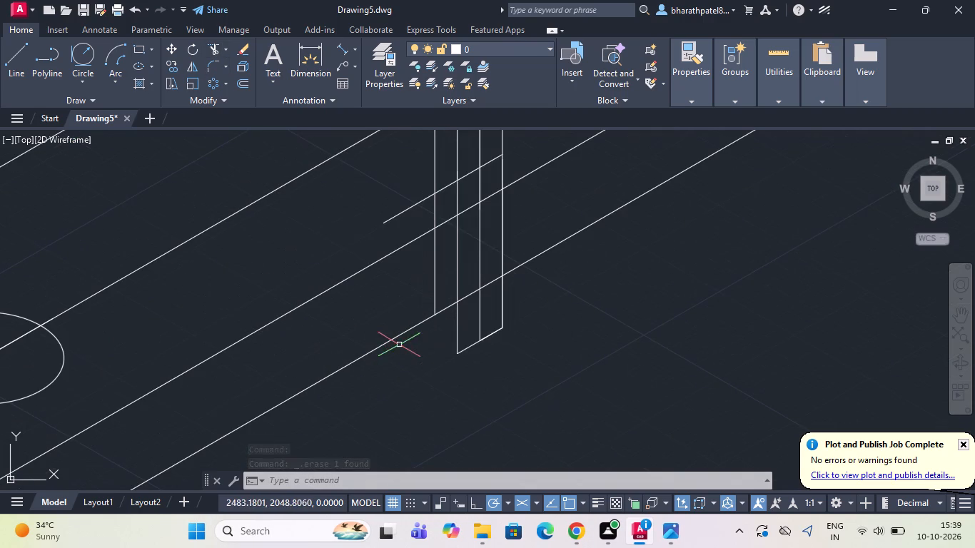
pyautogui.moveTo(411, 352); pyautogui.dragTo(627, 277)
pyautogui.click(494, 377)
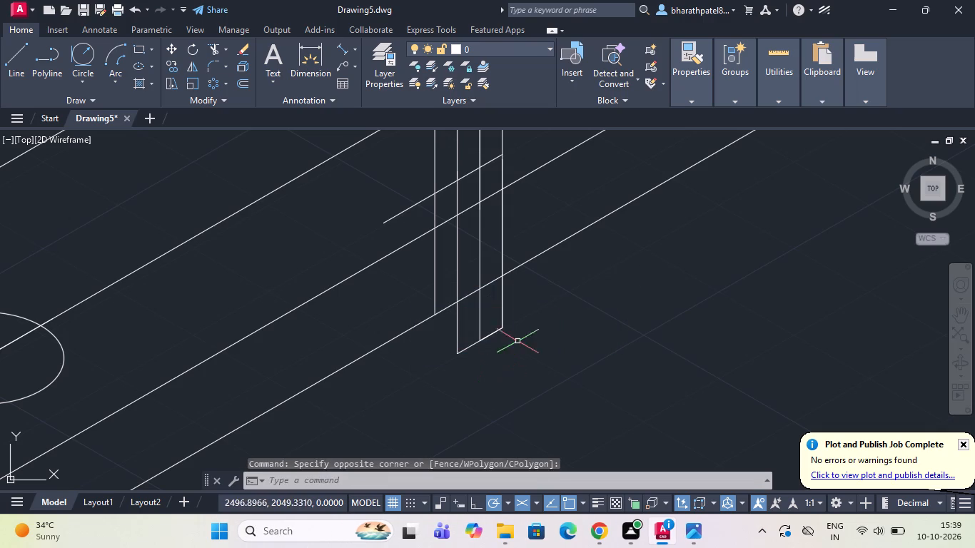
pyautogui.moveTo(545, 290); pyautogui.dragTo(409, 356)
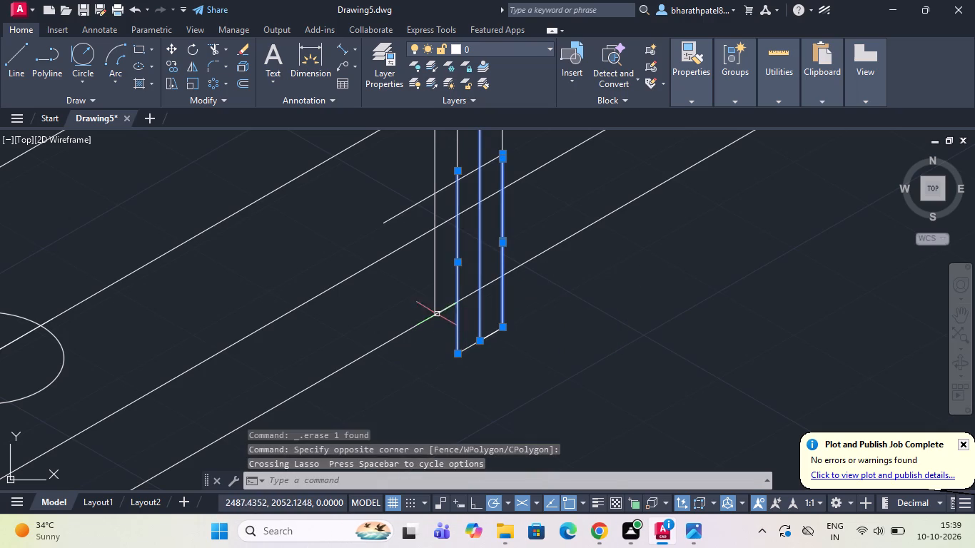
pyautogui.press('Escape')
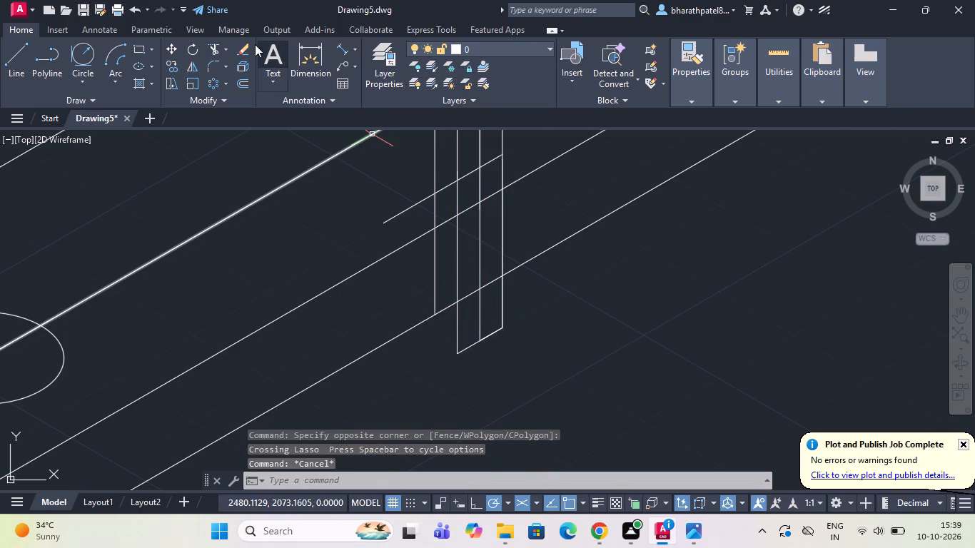
# Trim the upright rib's vertical lines below the base's lower front edge and remove the short bottom segments left over.
pyautogui.click(211, 47)
pyautogui.moveTo(527, 300); pyautogui.dragTo(502, 309)
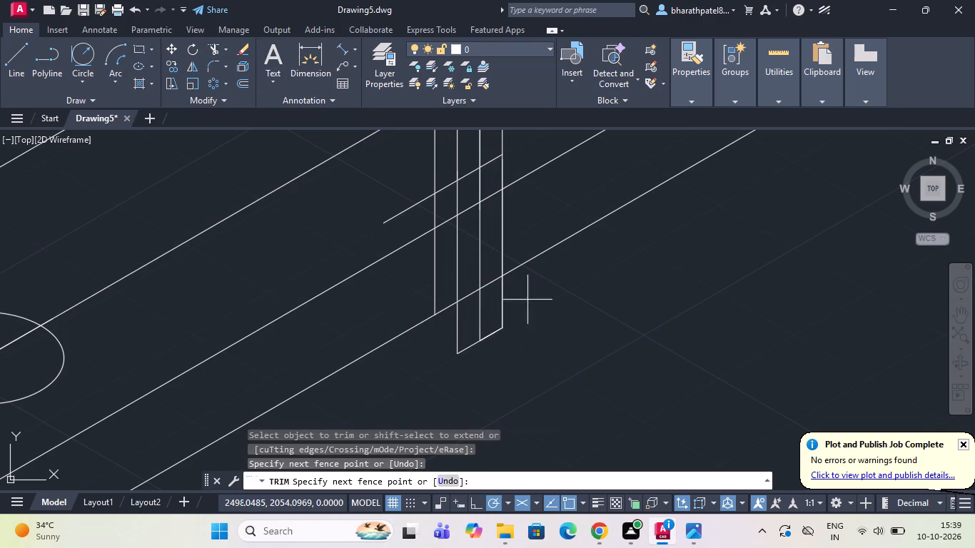
pyautogui.moveTo(502, 309); pyautogui.dragTo(417, 356)
pyautogui.moveTo(468, 330); pyautogui.dragTo(495, 352)
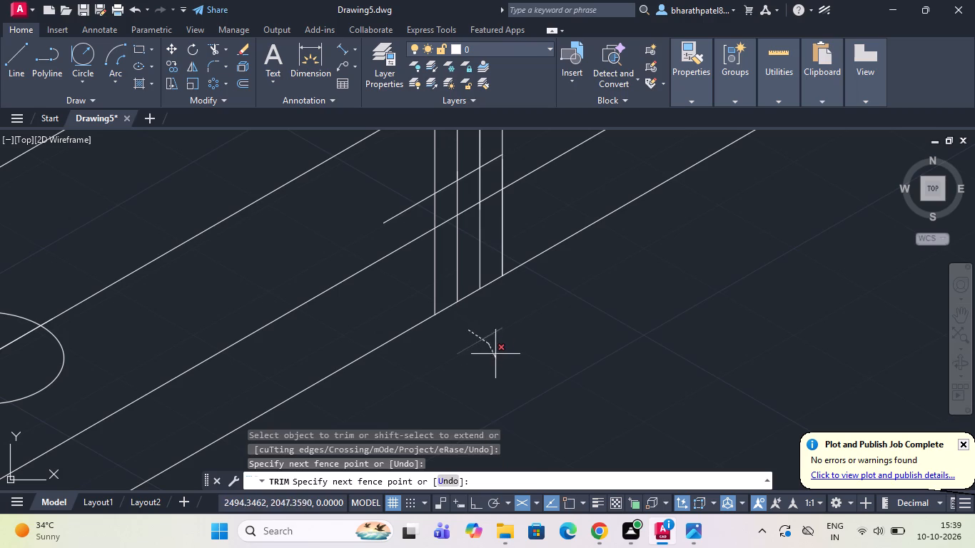
pyautogui.moveTo(495, 352); pyautogui.dragTo(488, 321)
pyautogui.scroll(-2, 592, 350)
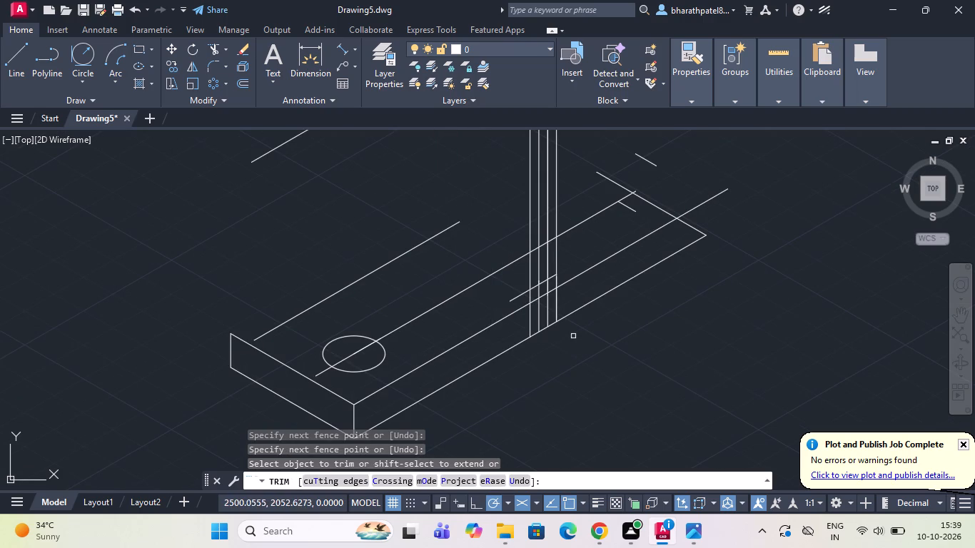
pyautogui.press('Escape')
# Erase the base's hole ellipse, the two line segments running through it, and the old upper back edge.
pyautogui.scroll(-1, 317, 323)
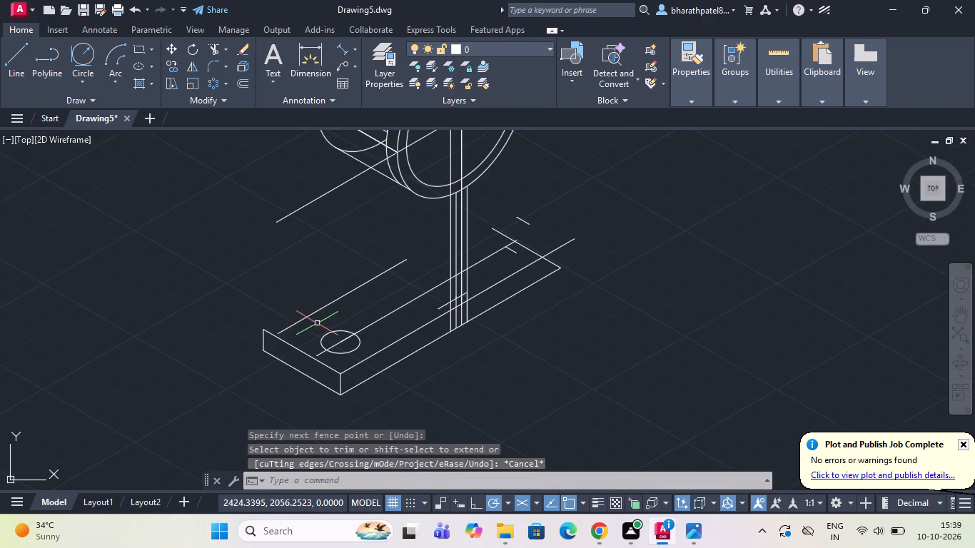
pyautogui.moveTo(16, 56); pyautogui.dragTo(27, 64)
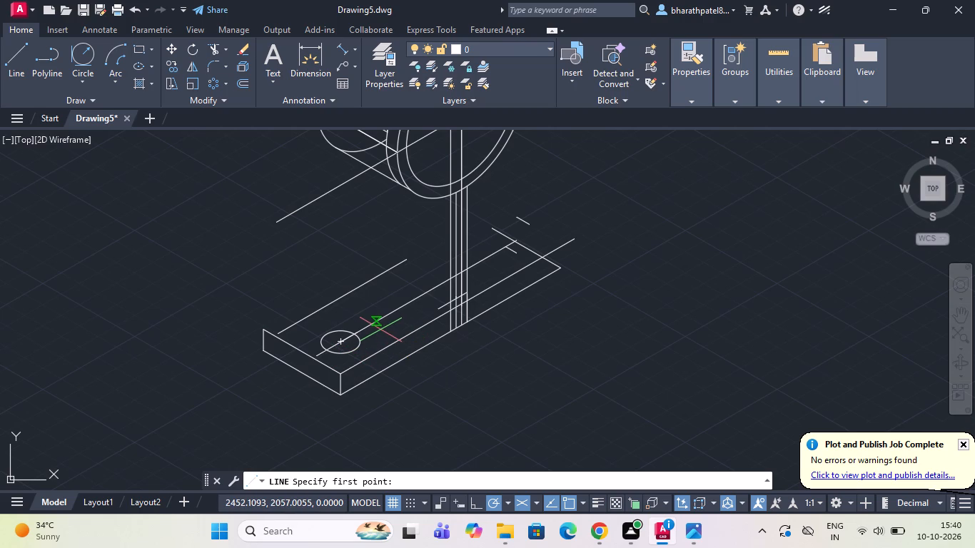
pyautogui.press('Escape')
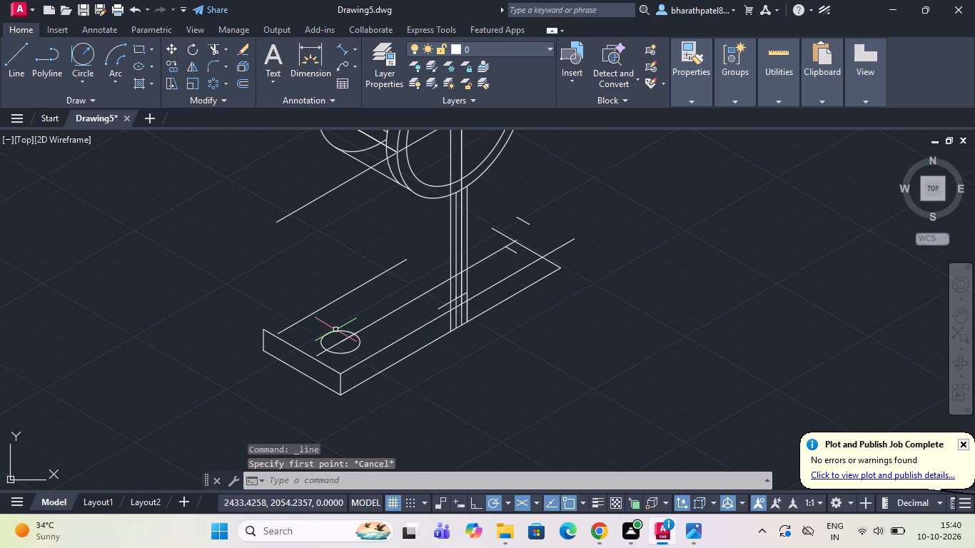
pyautogui.moveTo(335, 330); pyautogui.dragTo(343, 330)
pyautogui.click(365, 330)
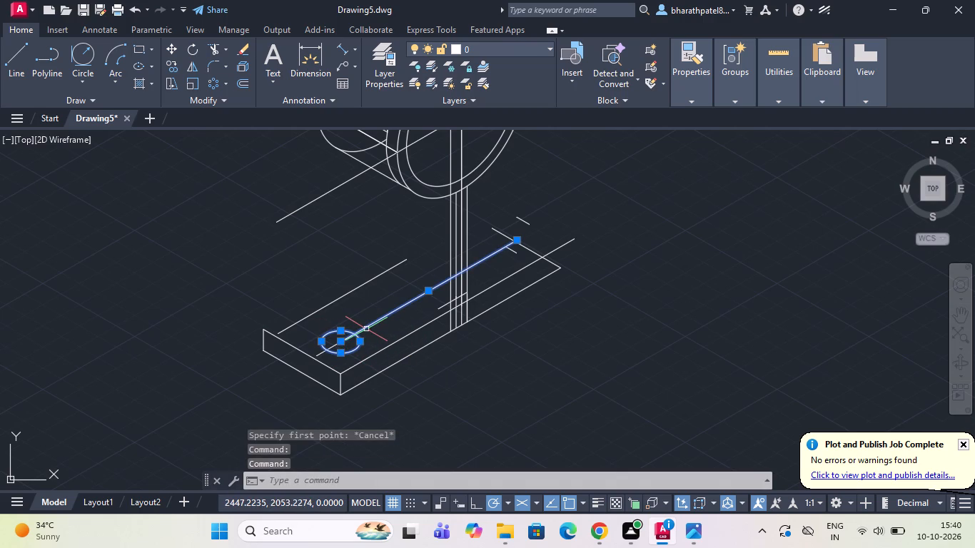
pyautogui.scroll(2, 322, 348)
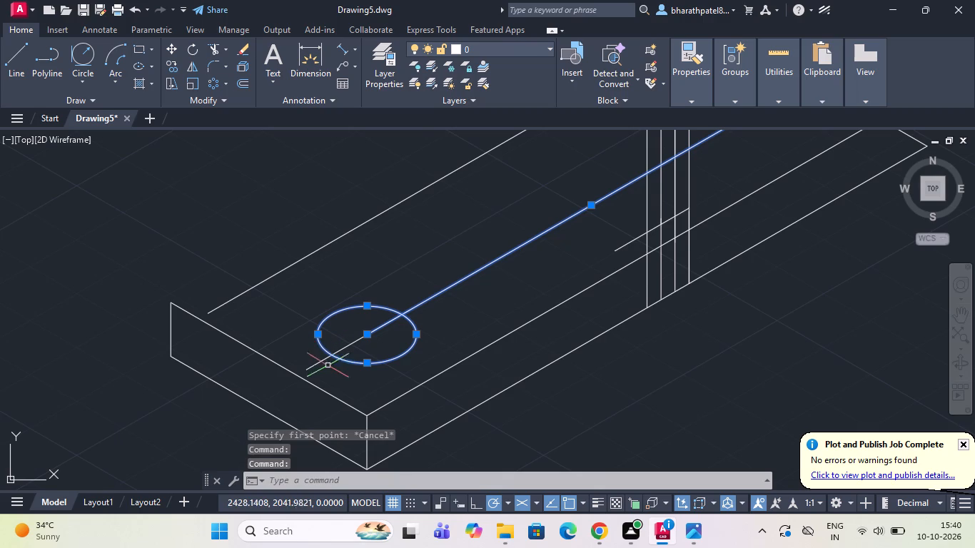
pyautogui.click(323, 358)
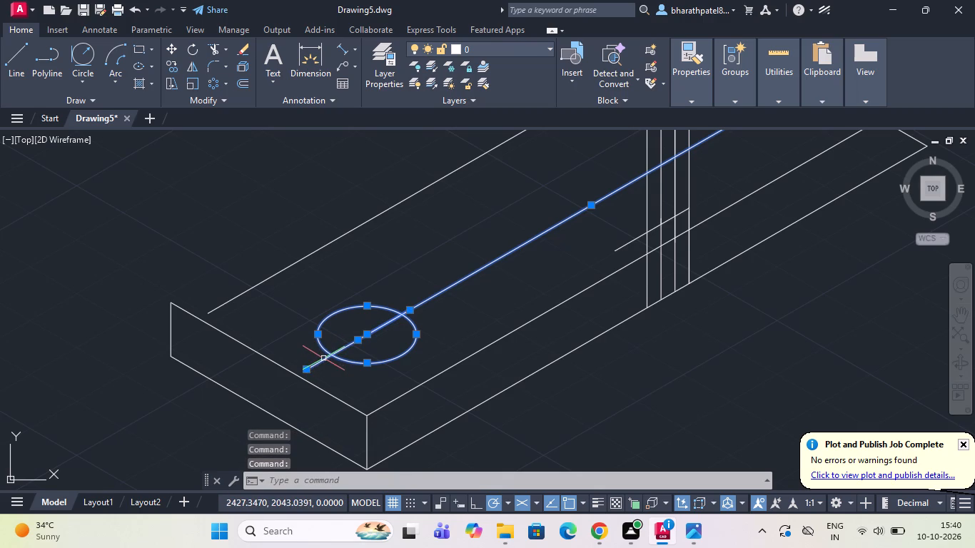
pyautogui.click(291, 264)
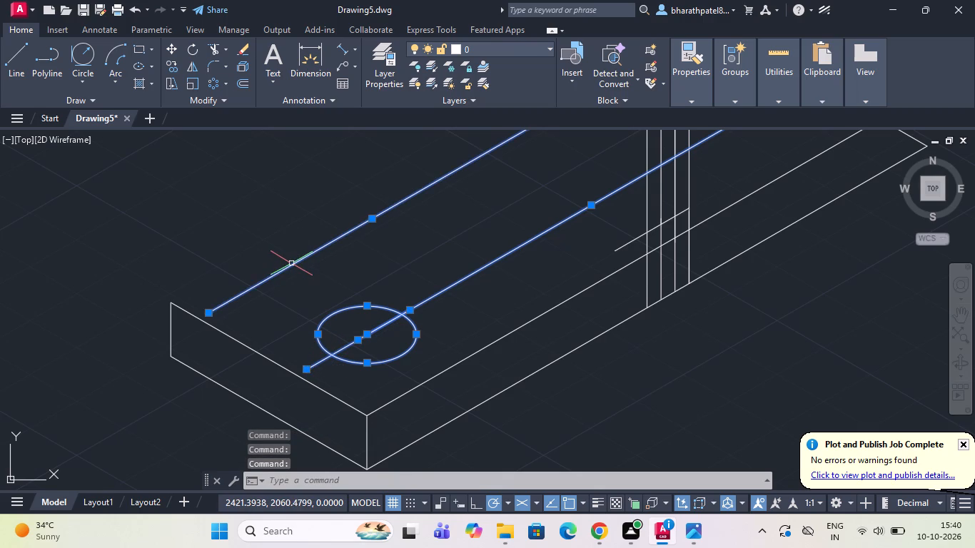
pyautogui.press('Delete')
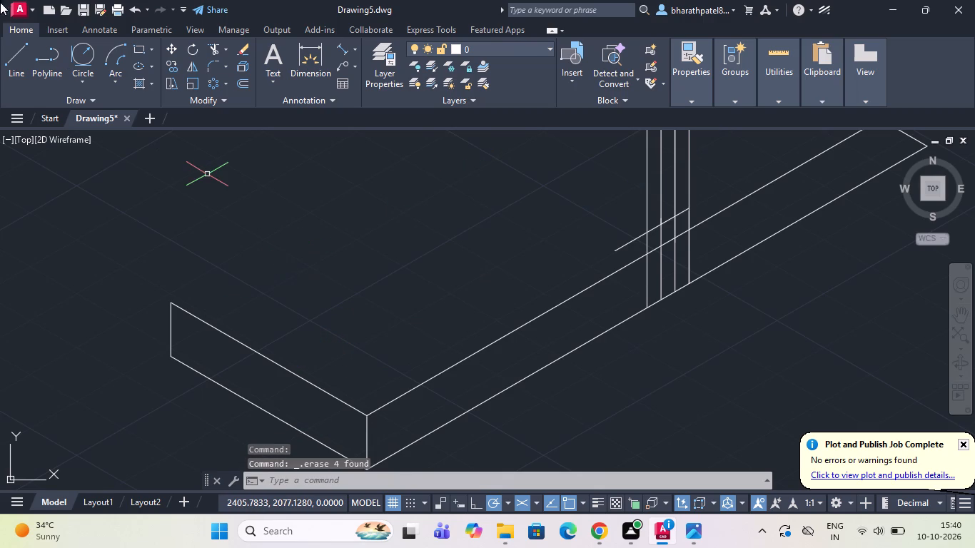
# Draw the base's upper back edge from the near end face's top back corner at 30°, about 156 units long.
pyautogui.click(19, 51)
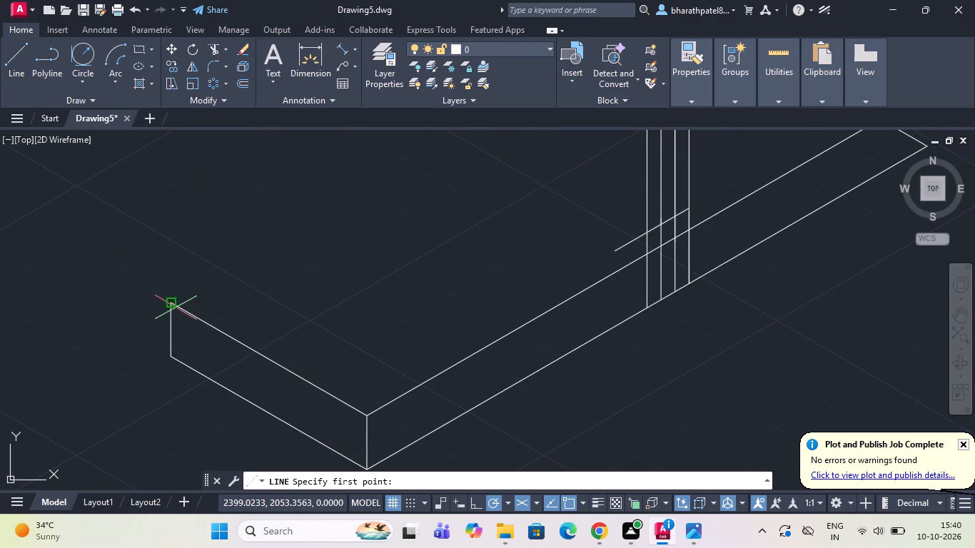
pyautogui.click(171, 302)
pyautogui.scroll(-3, 170, 305)
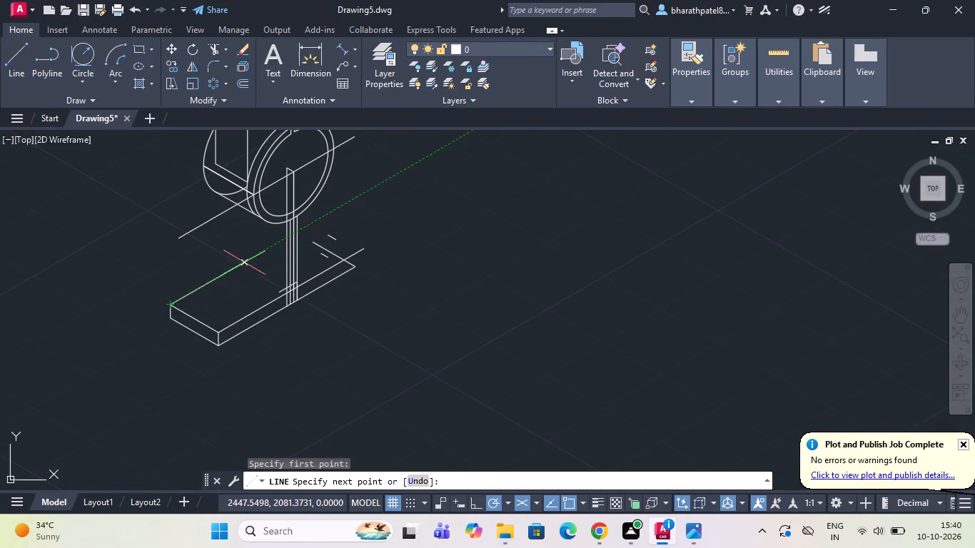
pyautogui.click(349, 203)
pyautogui.press('Escape')
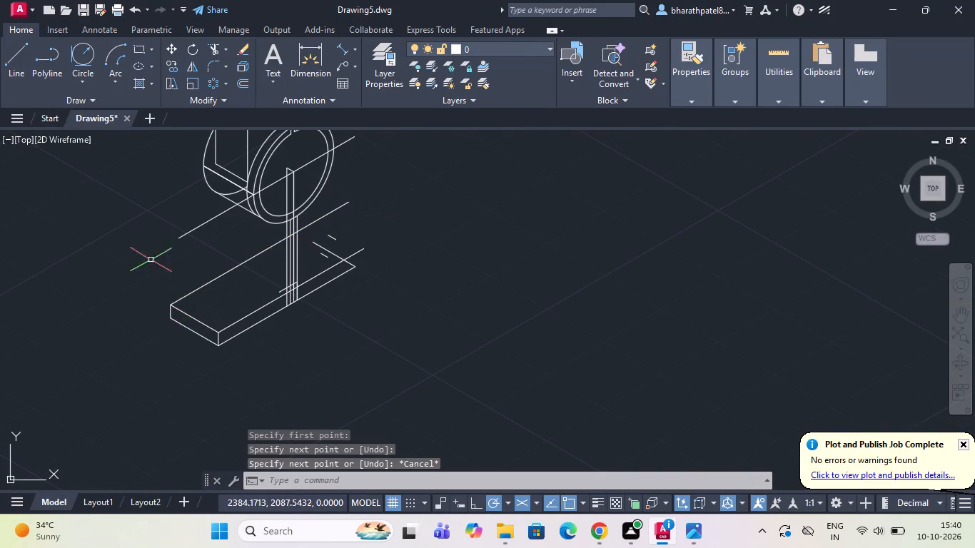
# Draw a line from the near end face's lower back corner 21 units along its bottom edge, 10 up, and partway along the base's top.
pyautogui.click(9, 58)
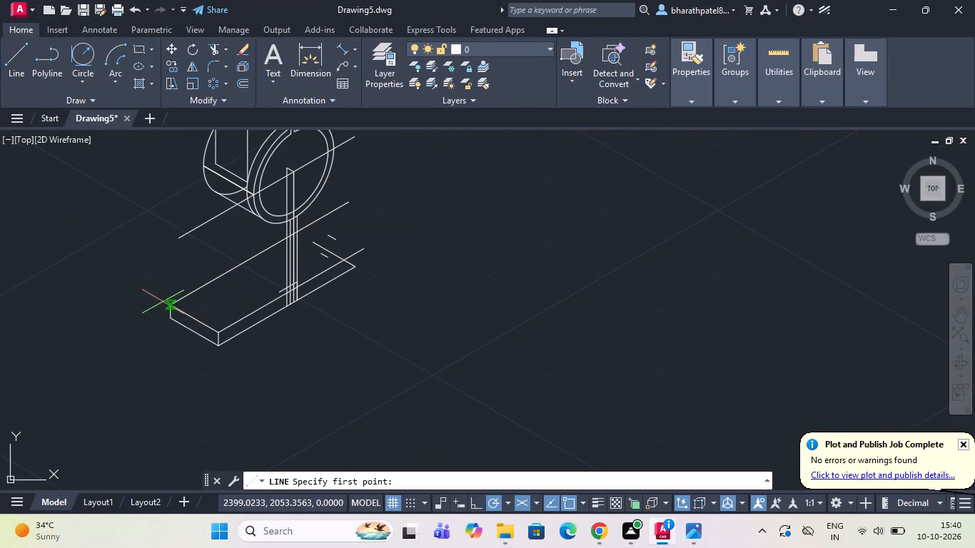
pyautogui.scroll(2, 163, 301)
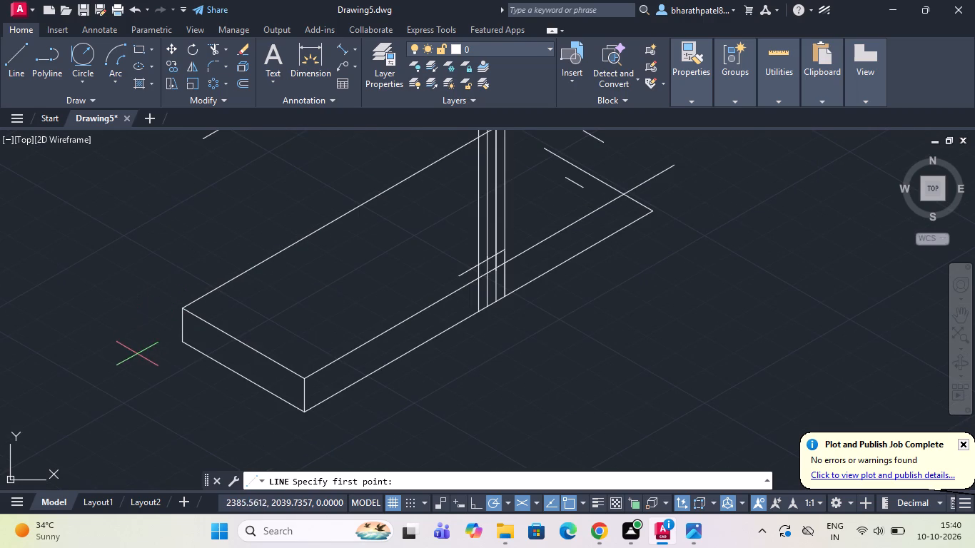
pyautogui.scroll(2, 166, 355)
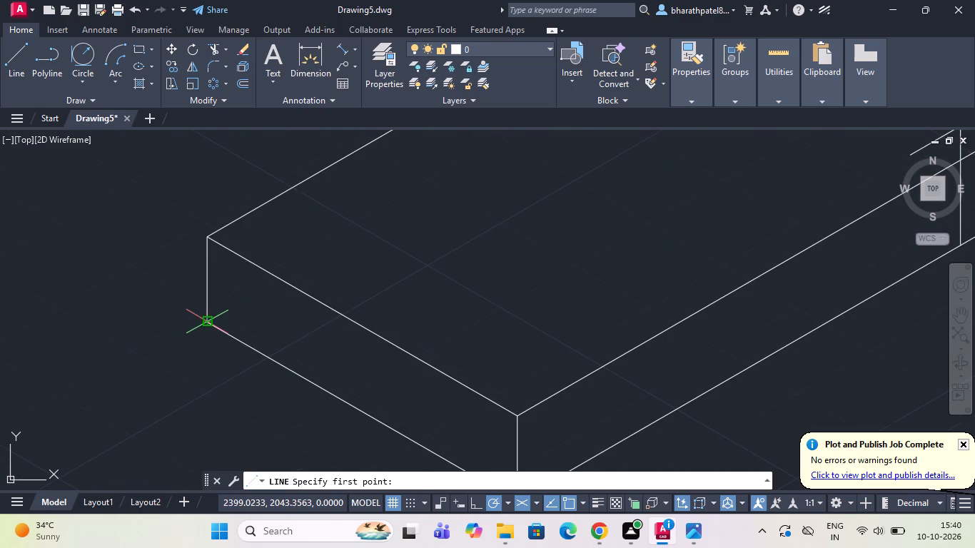
pyautogui.click(211, 320)
pyautogui.scroll(-3, 364, 382)
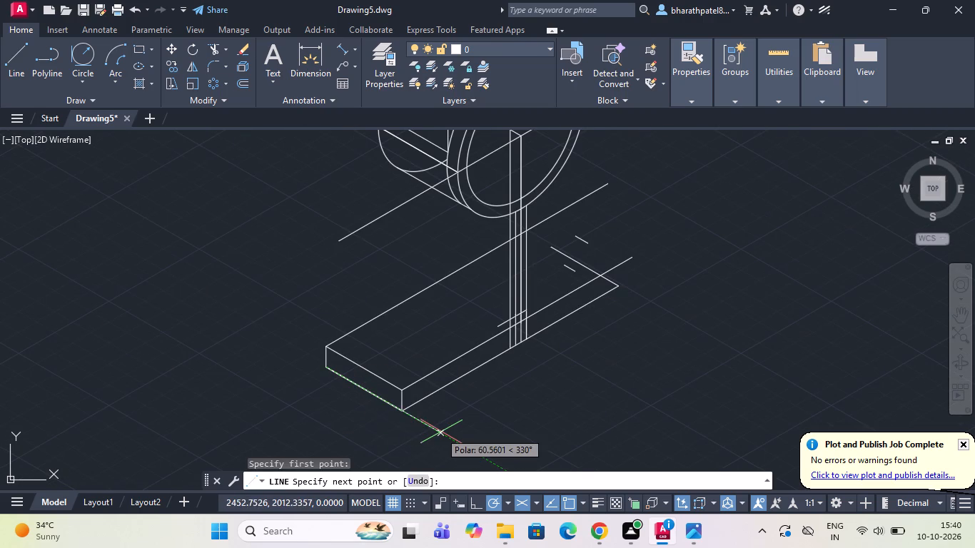
pyautogui.write('21')
pyautogui.press('Return')
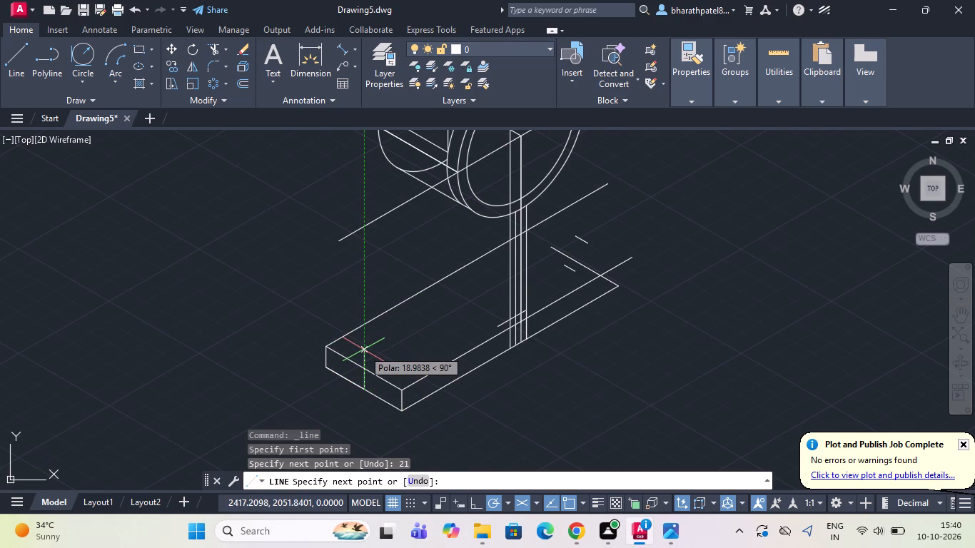
pyautogui.write('10')
pyautogui.press('Return')
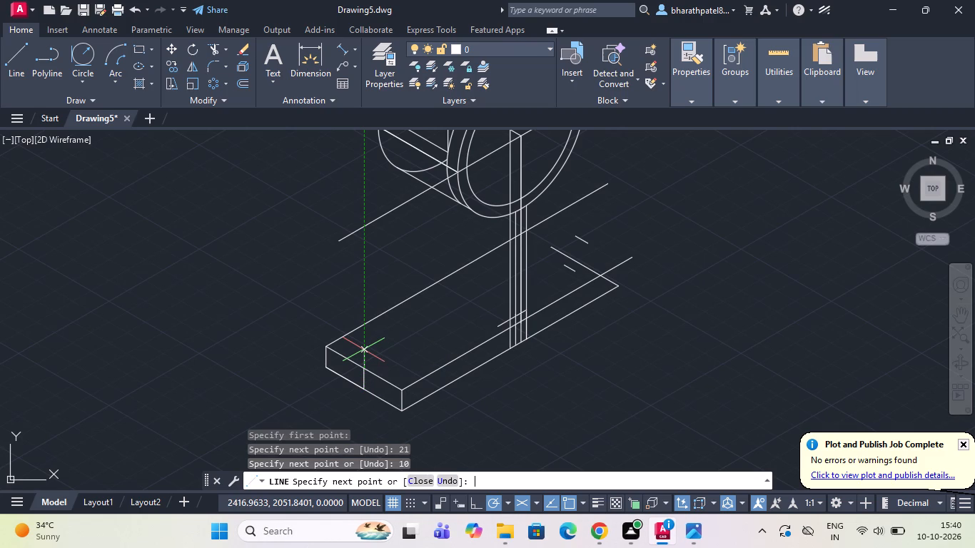
pyautogui.click(444, 319)
pyautogui.press('Escape')
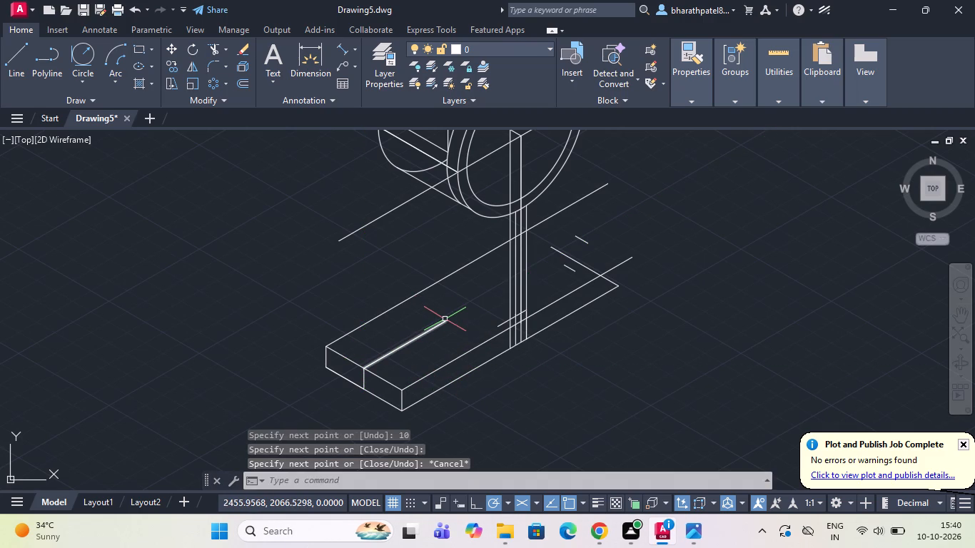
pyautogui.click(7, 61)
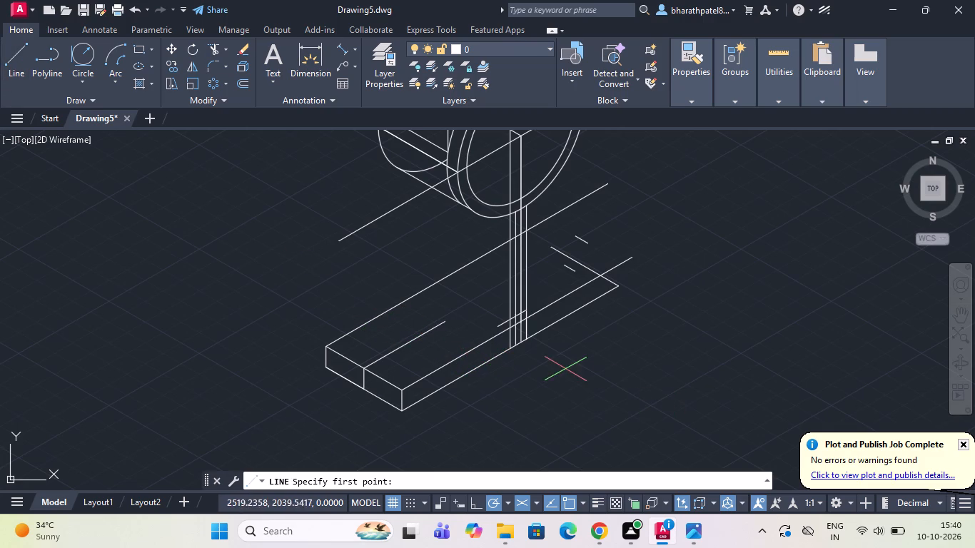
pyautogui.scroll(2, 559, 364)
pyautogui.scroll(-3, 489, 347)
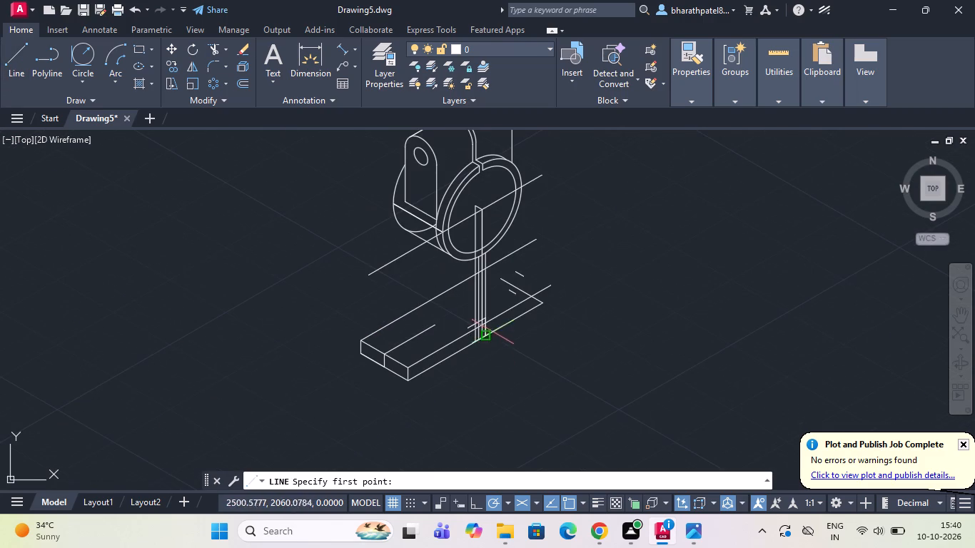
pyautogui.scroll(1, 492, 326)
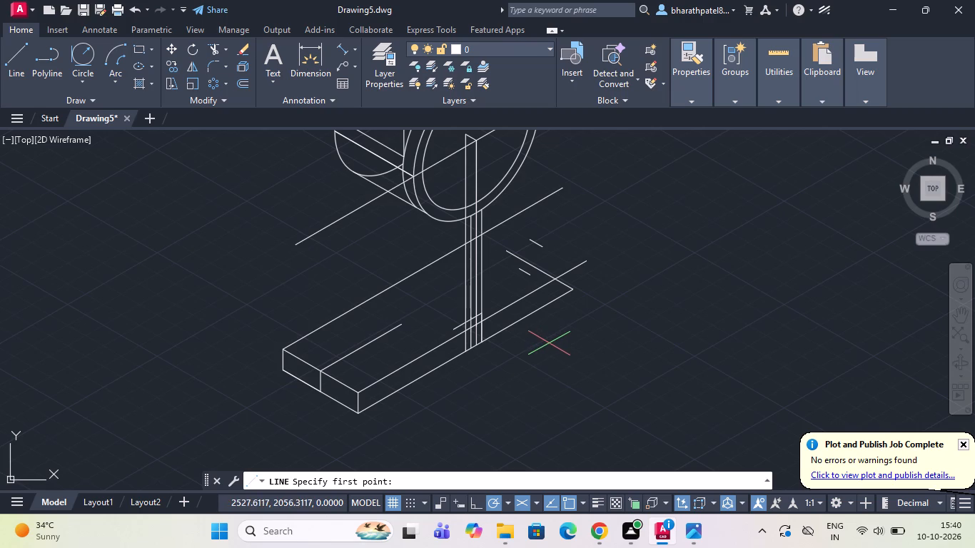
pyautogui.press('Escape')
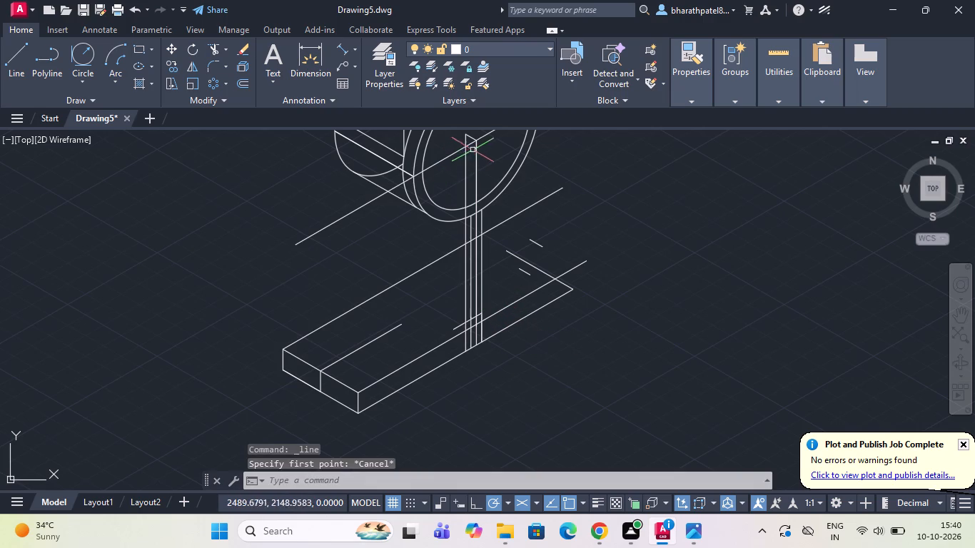
# Erase four of the upright rib's long vertical lines, keeping the full-height one closest to the base's near end.
pyautogui.scroll(3, 472, 189)
pyautogui.scroll(-3, 470, 196)
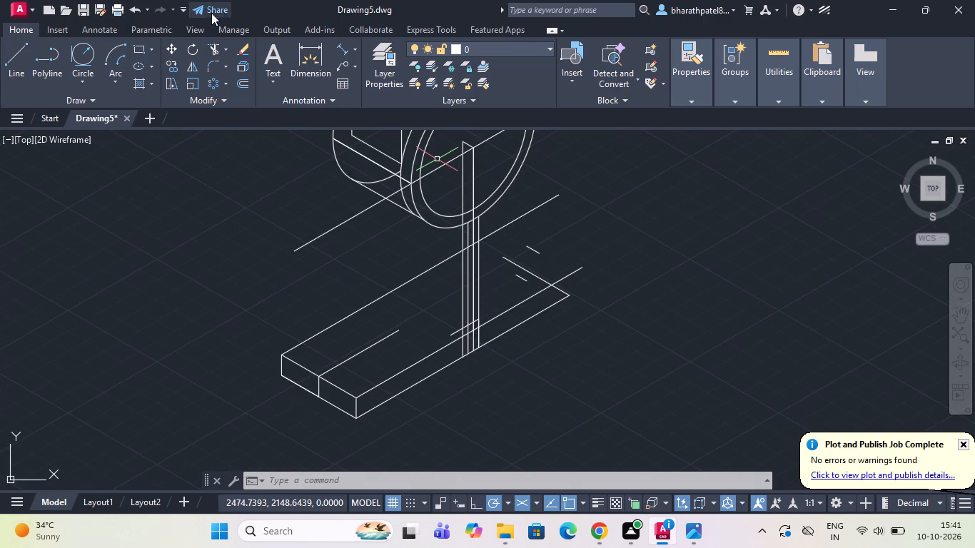
pyautogui.scroll(3, 515, 254)
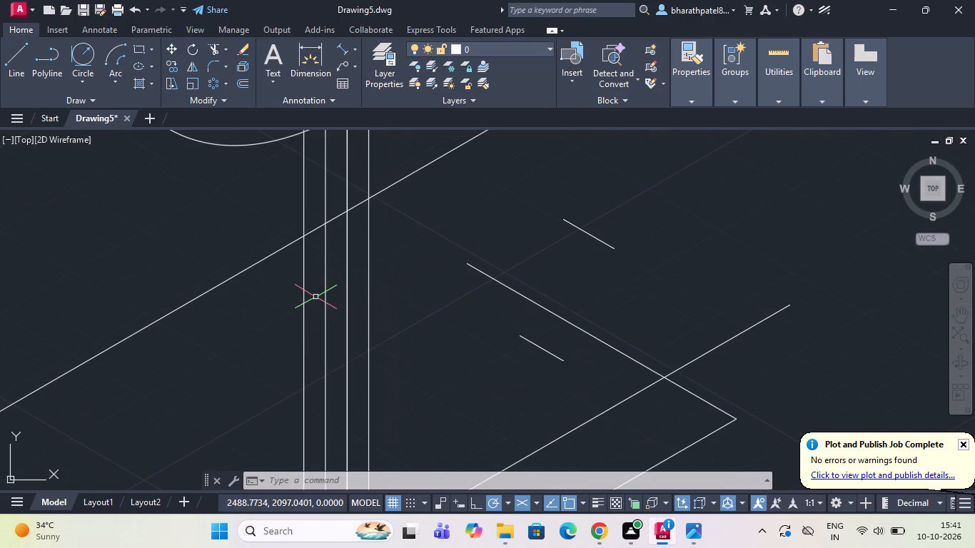
pyautogui.moveTo(324, 297); pyautogui.dragTo(331, 297)
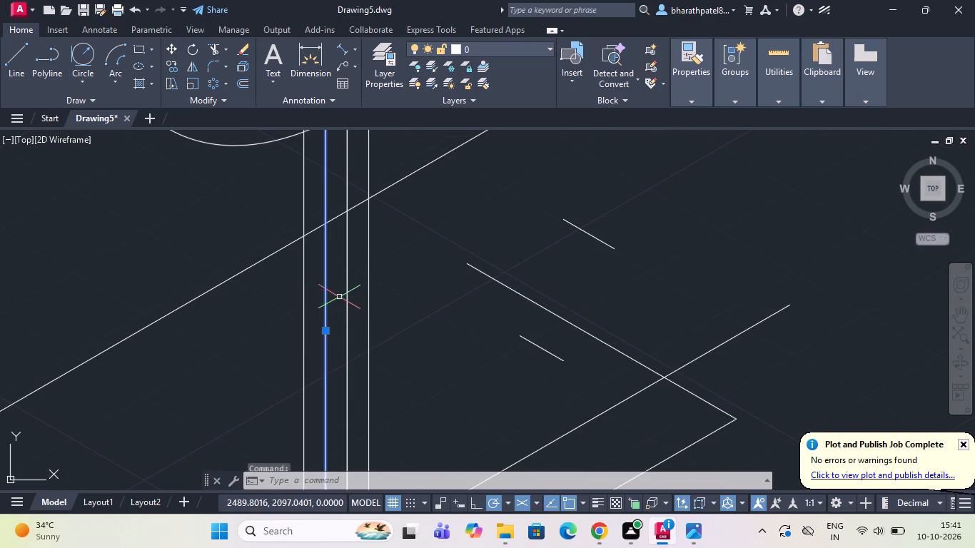
pyautogui.click(345, 297)
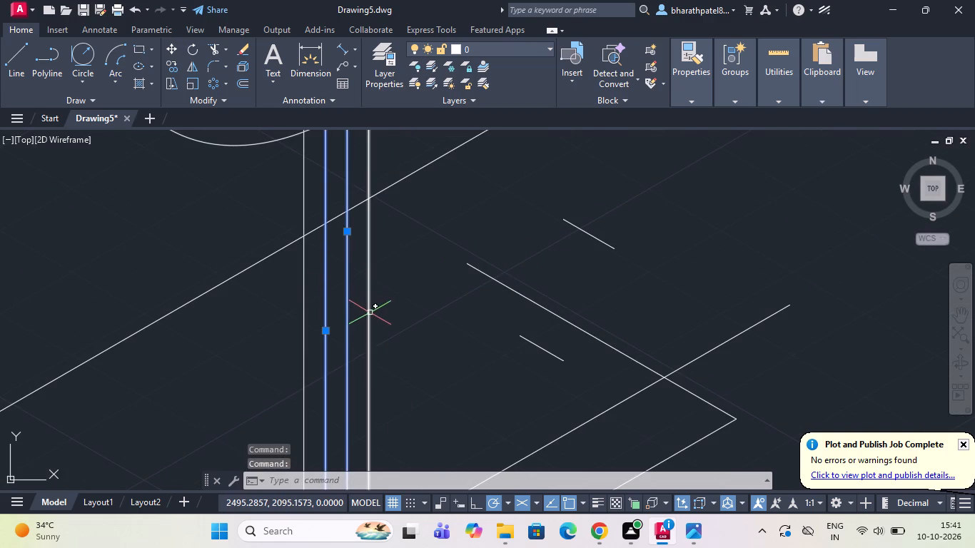
pyautogui.click(370, 313)
pyautogui.press('Delete')
pyautogui.scroll(-1, 373, 315)
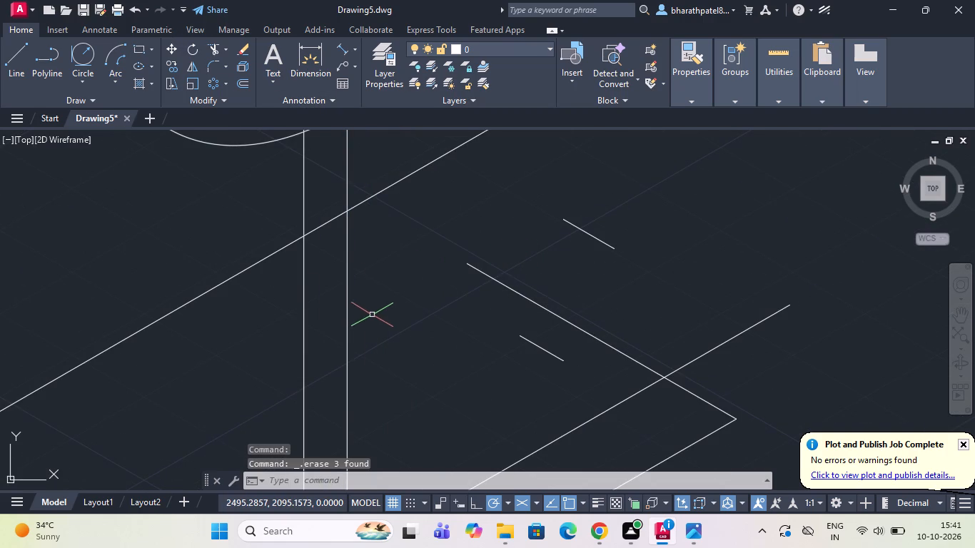
pyautogui.scroll(-2, 373, 315)
pyautogui.scroll(1, 367, 269)
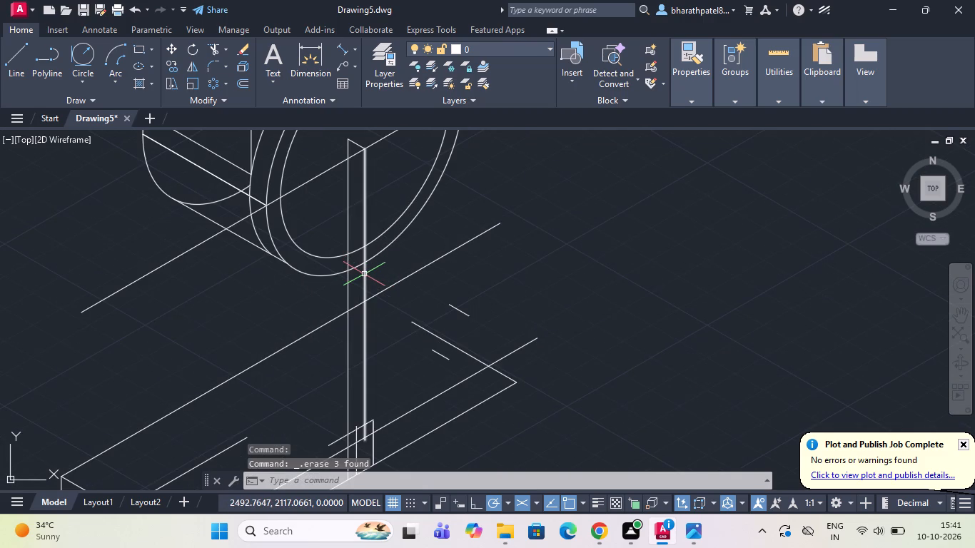
pyautogui.click(364, 275)
pyautogui.press('Delete')
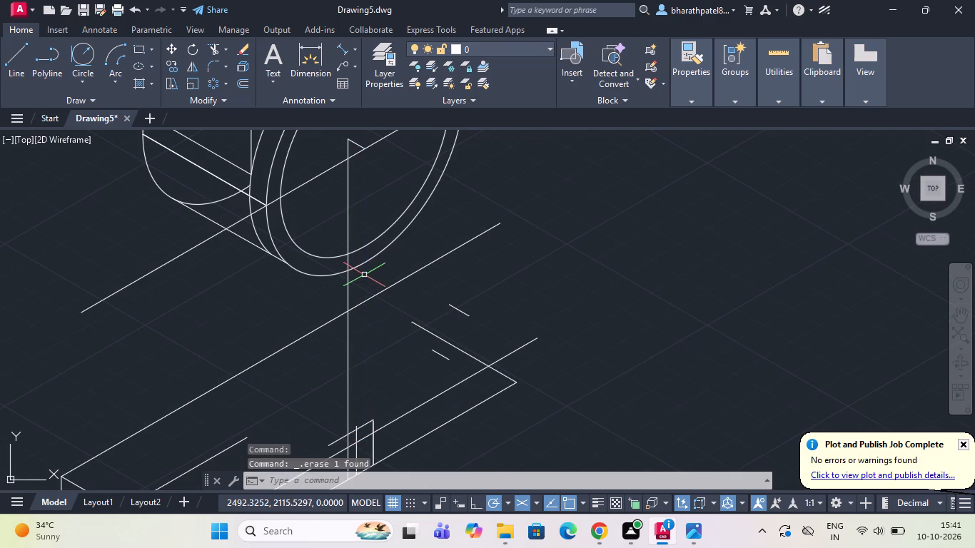
# Erase the short slanted line and the two short vertical lines at the foot of the rib.
pyautogui.scroll(-1, 350, 347)
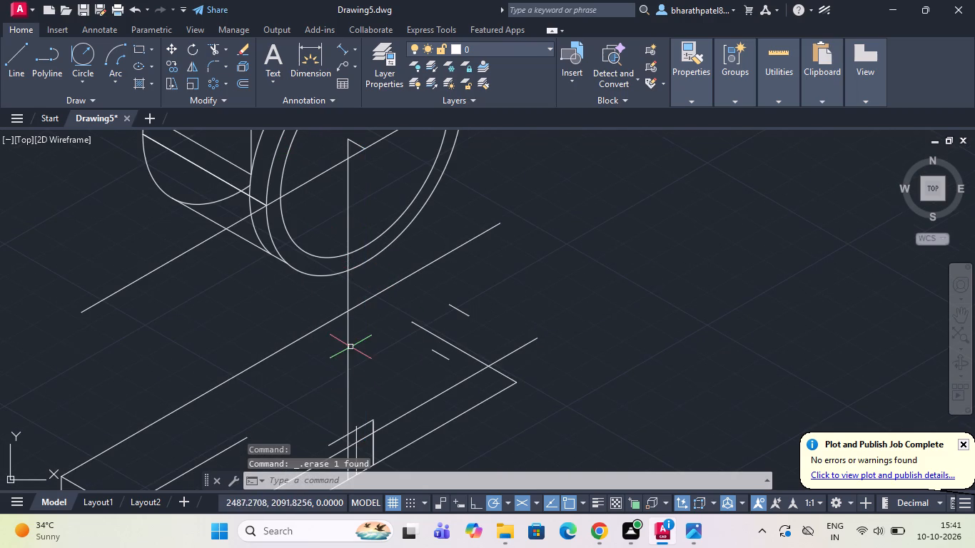
pyautogui.scroll(3, 358, 403)
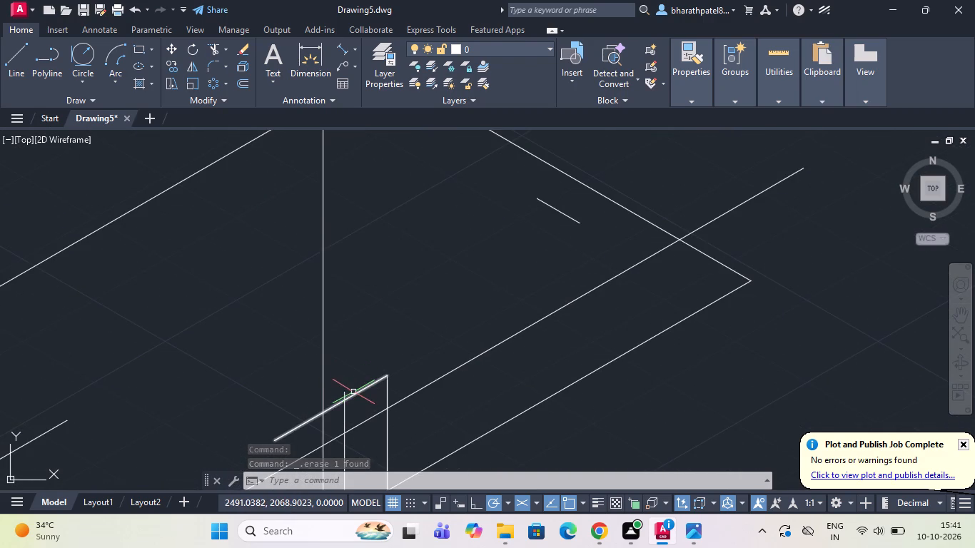
pyautogui.click(353, 392)
pyautogui.click(346, 414)
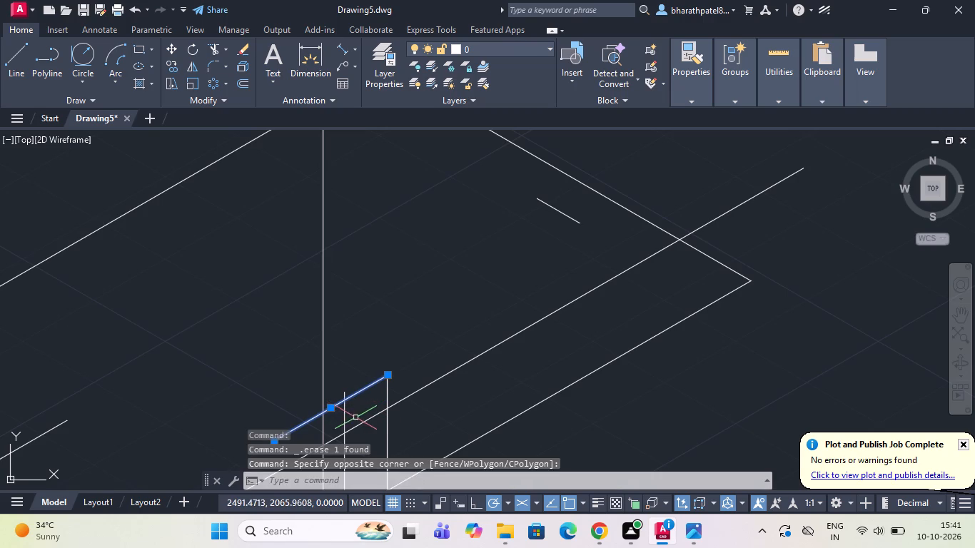
pyautogui.click(345, 417)
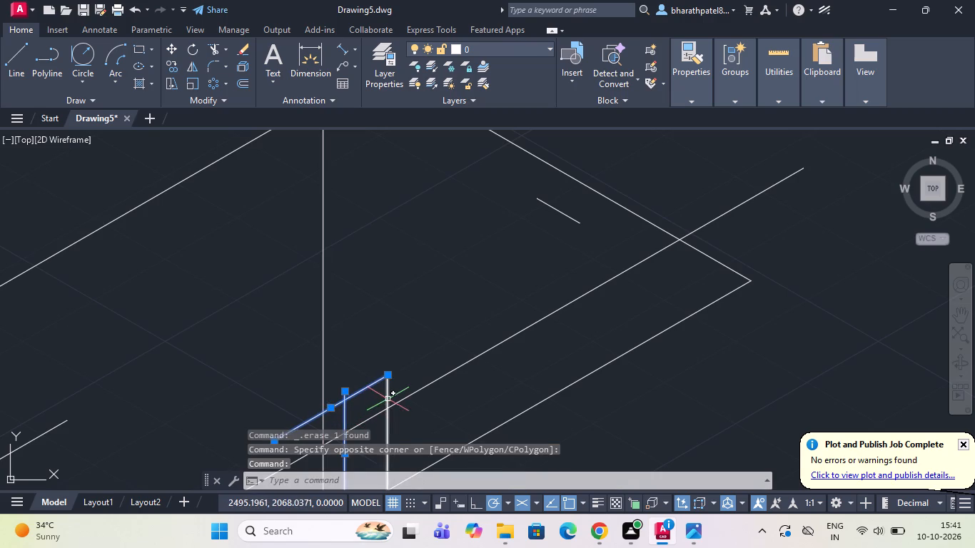
pyautogui.click(390, 397)
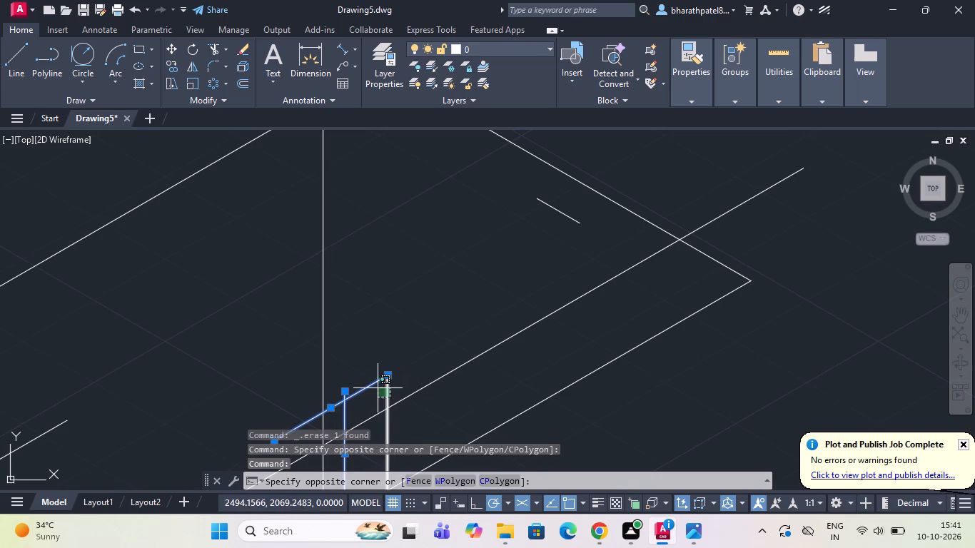
pyautogui.click(390, 399)
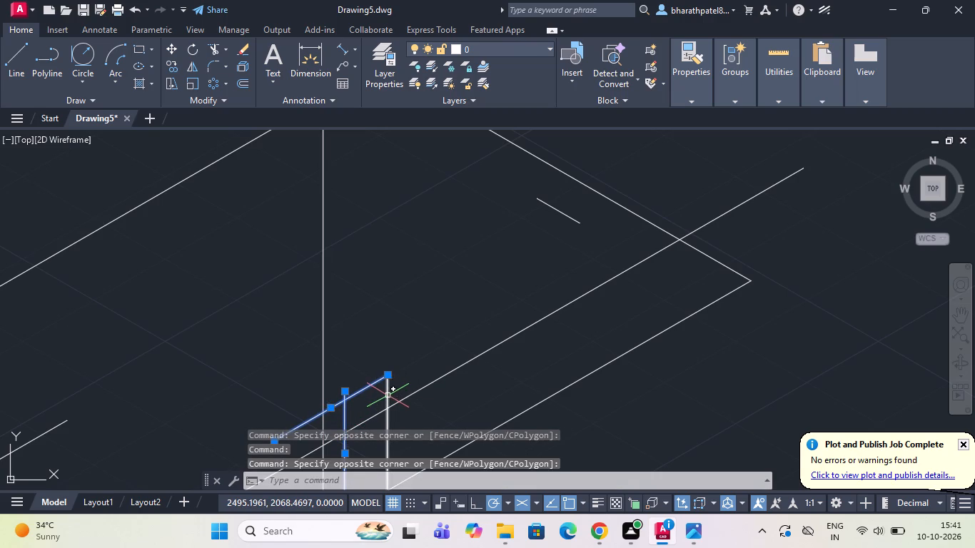
pyautogui.click(388, 395)
pyautogui.press('Delete')
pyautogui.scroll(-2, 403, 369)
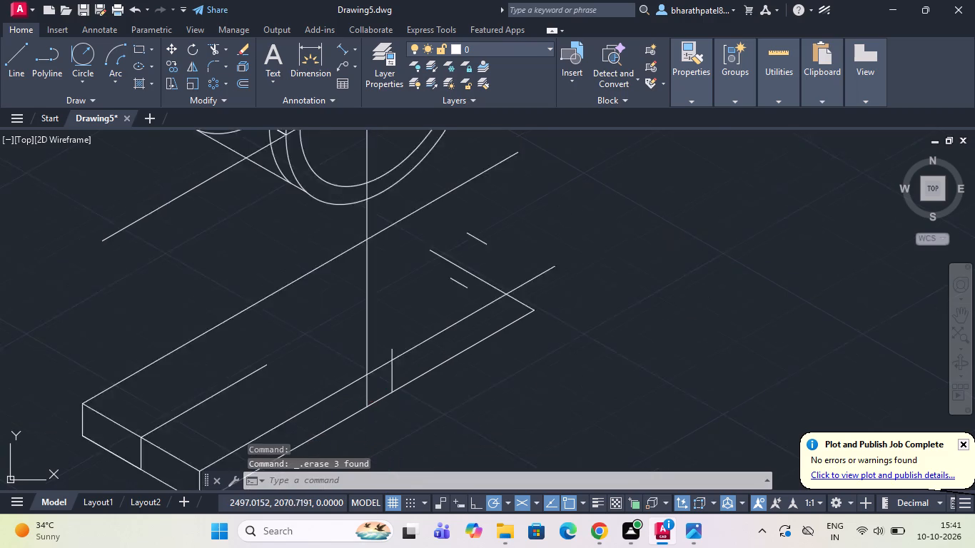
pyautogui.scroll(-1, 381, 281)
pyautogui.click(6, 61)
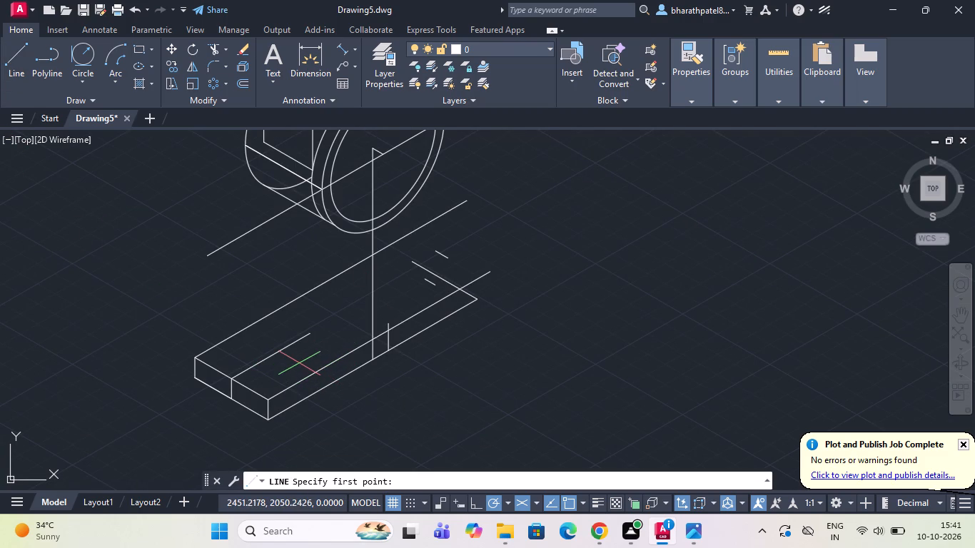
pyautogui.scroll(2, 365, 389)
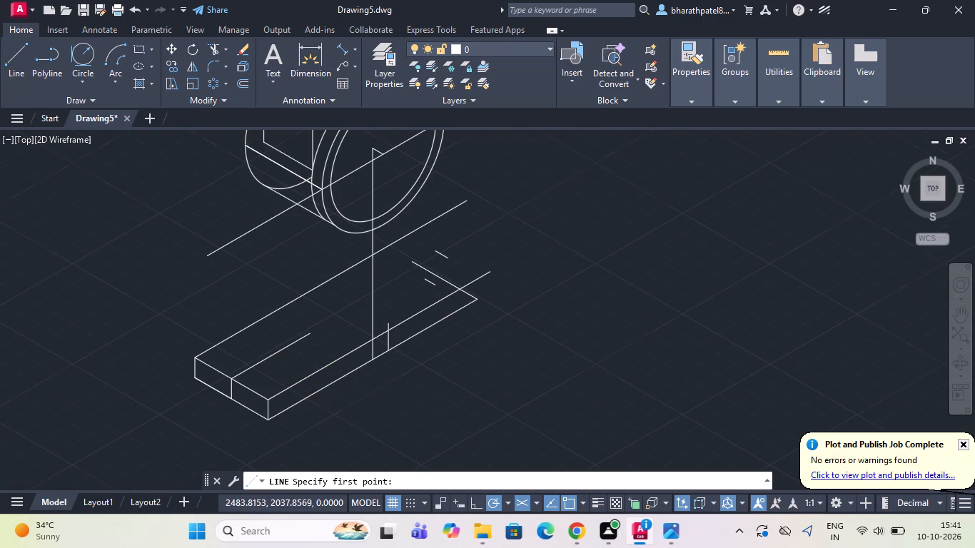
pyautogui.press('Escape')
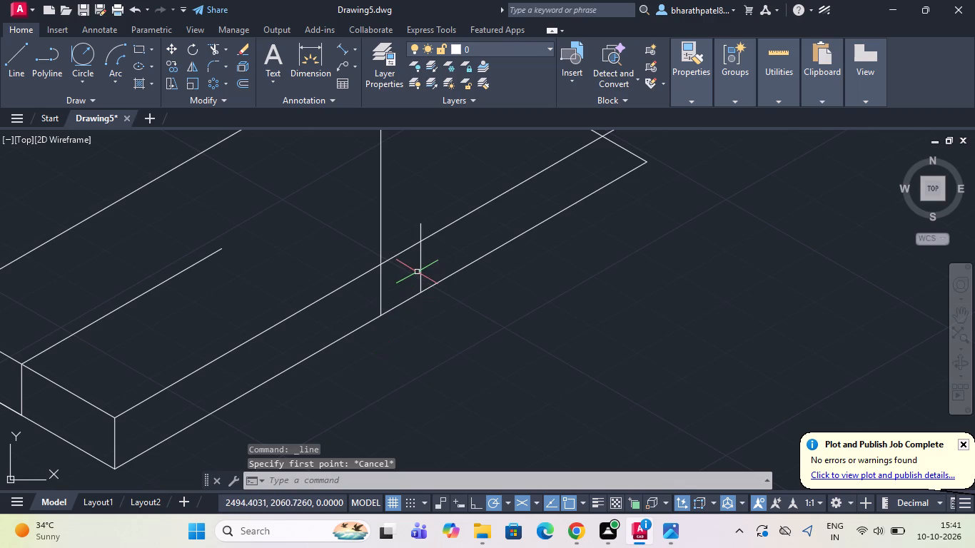
# Erase the leftover short vertical line on the base's front face beside the remaining rib line.
pyautogui.click(421, 270)
pyautogui.press('Delete')
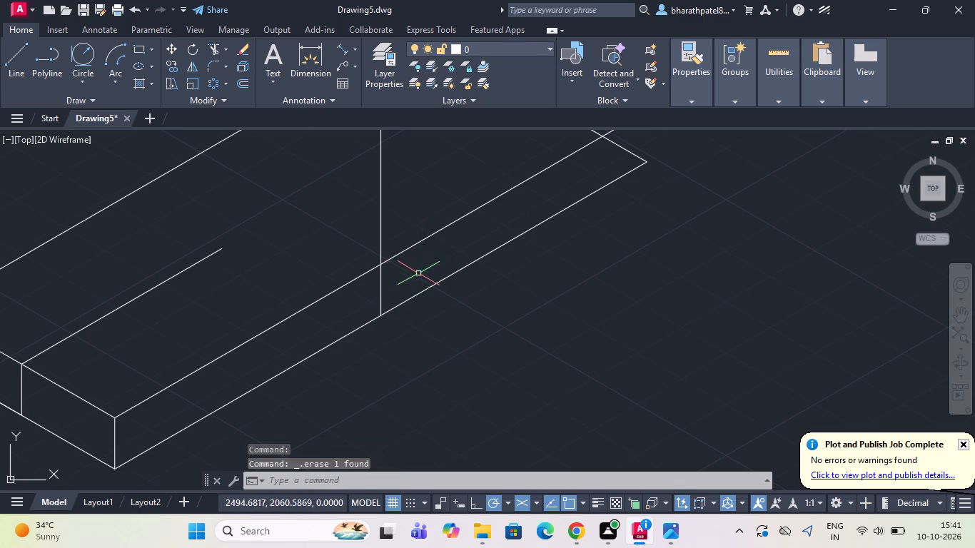
# Draw a 60-unit line at 210° along the base's lower front edge from the bottom end of the remaining vertical rib line.
pyautogui.click(8, 68)
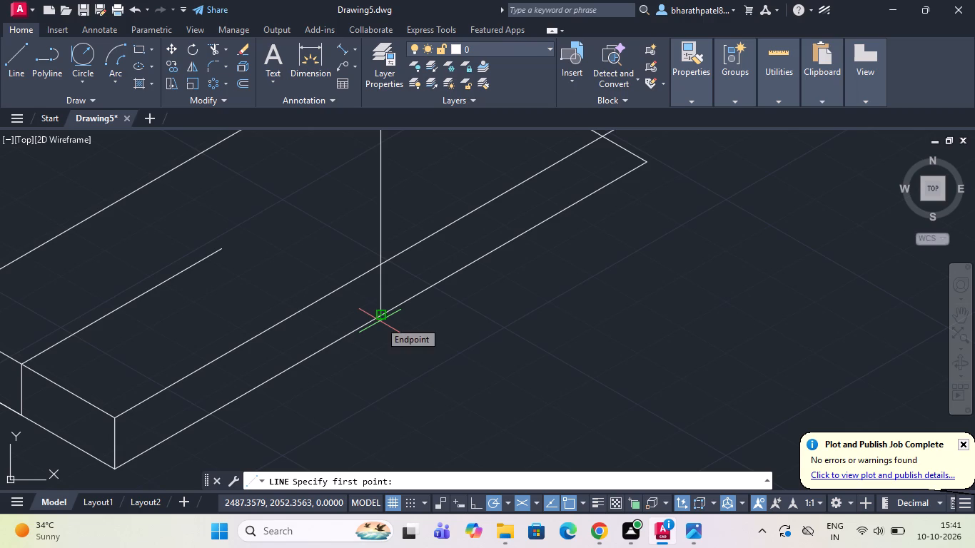
pyautogui.scroll(3, 380, 319)
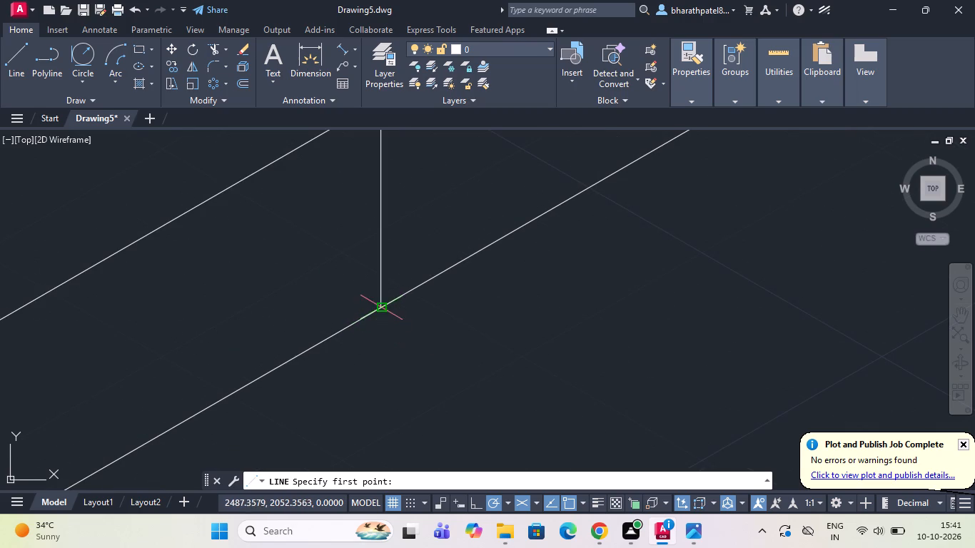
pyautogui.click(383, 305)
pyautogui.scroll(-4, 383, 305)
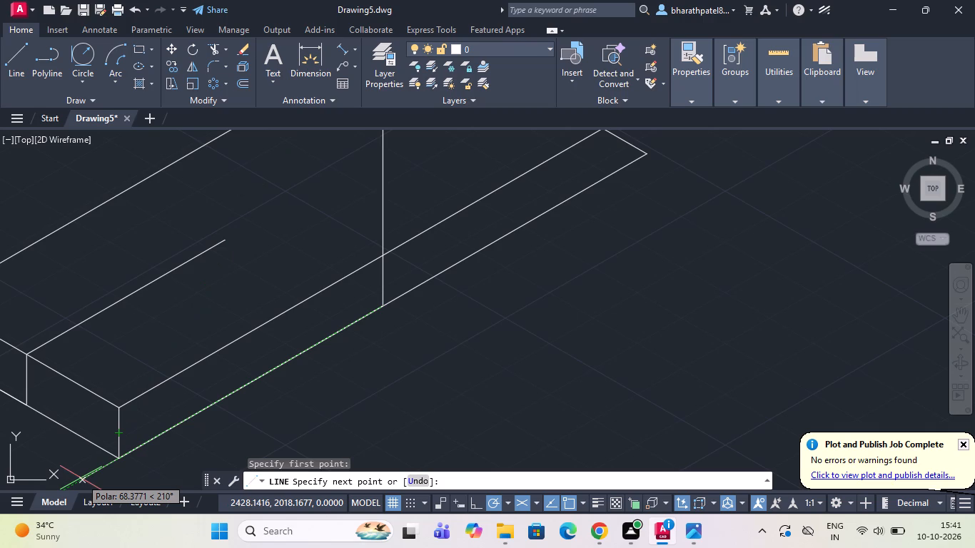
pyautogui.write('60')
pyautogui.press('Return')
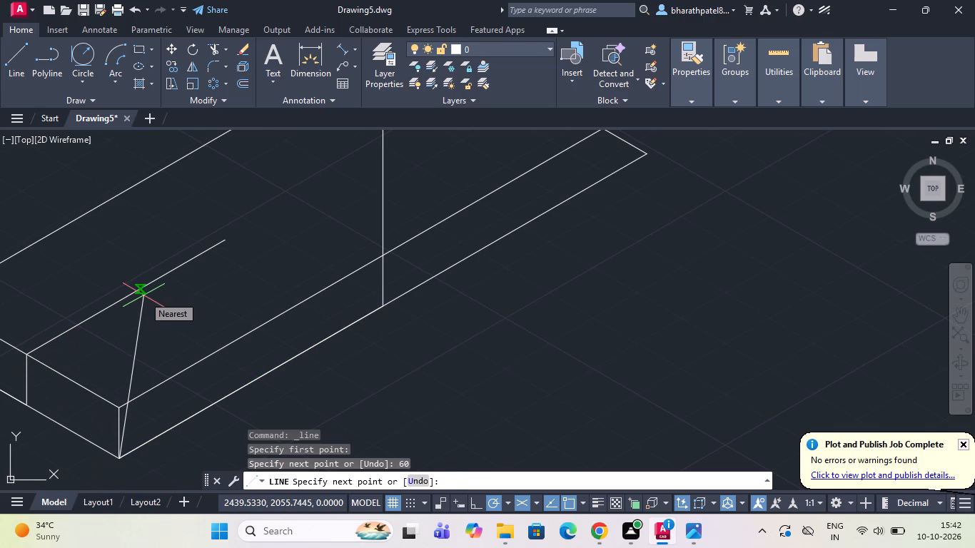
pyautogui.press('Escape')
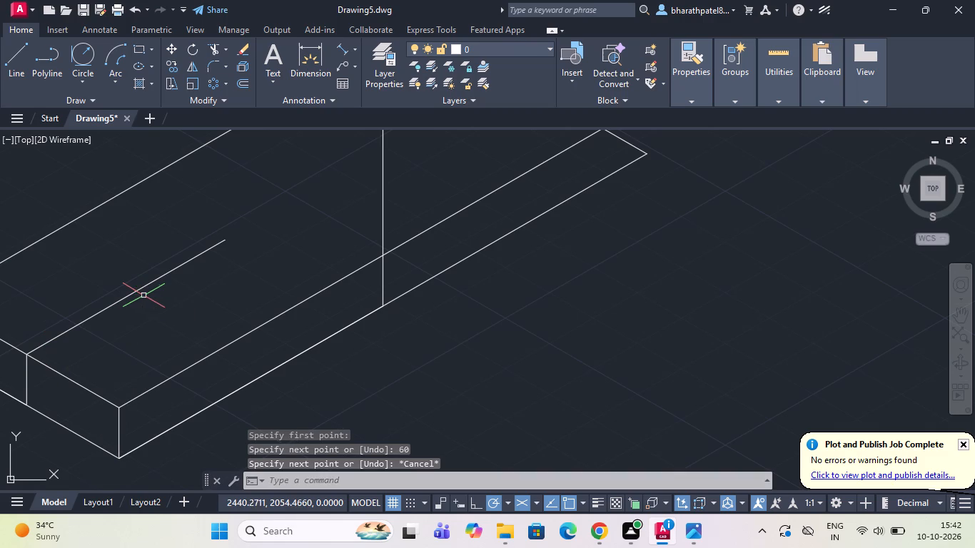
# Draw a 30-unit line at 210° along the base's lower front edge from the rib line's foot, continuing vertically up past the ring's underside.
pyautogui.click(24, 54)
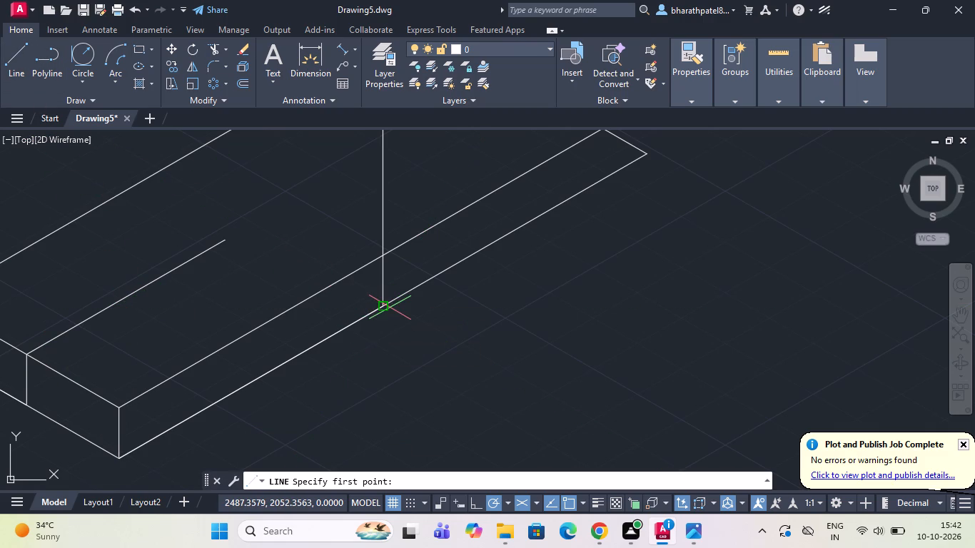
pyautogui.click(383, 308)
pyautogui.scroll(-3, 383, 309)
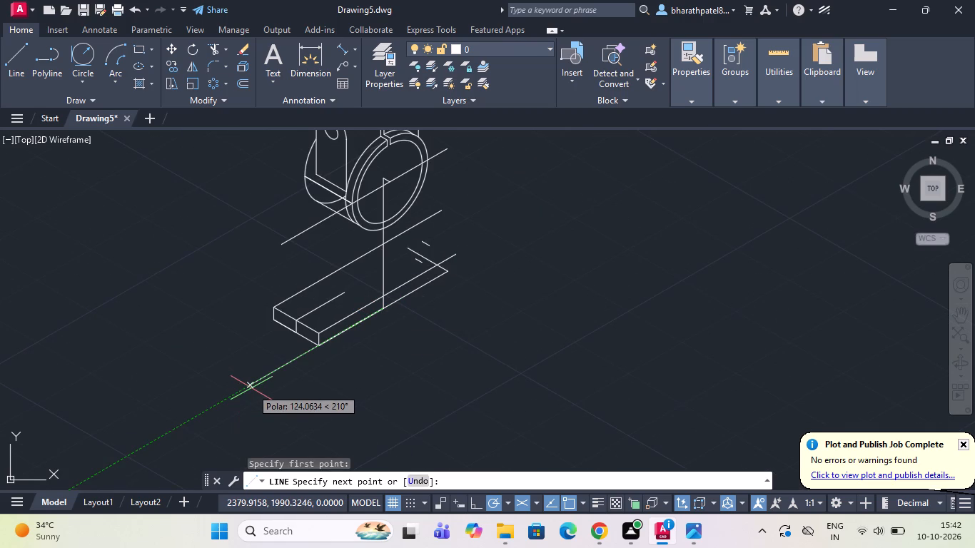
pyautogui.write('30')
pyautogui.press('Return')
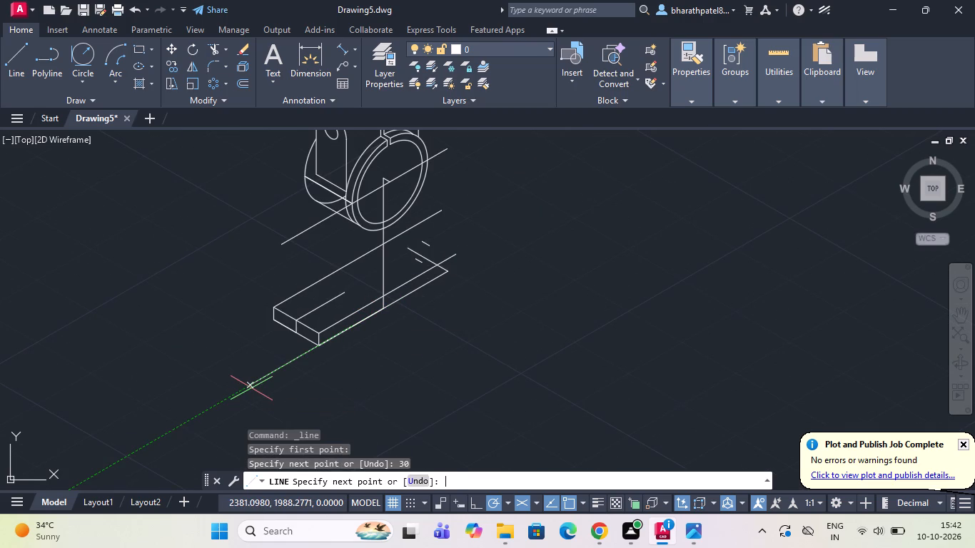
pyautogui.scroll(-1, 324, 314)
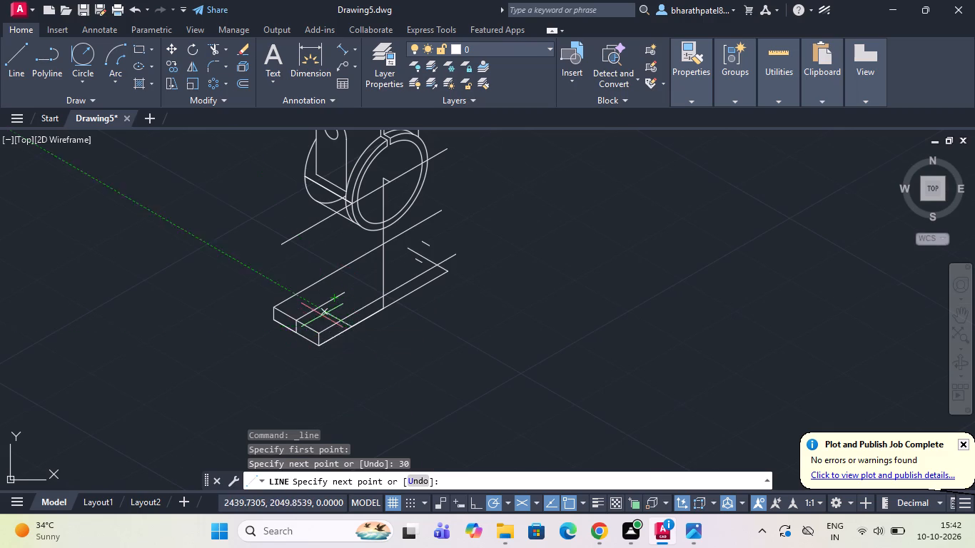
pyautogui.scroll(2, 343, 260)
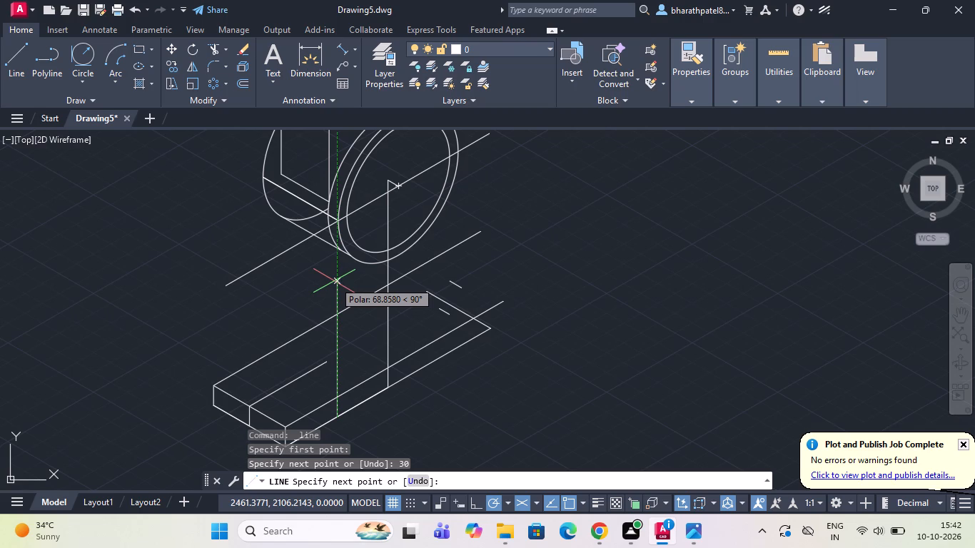
pyautogui.scroll(3, 334, 281)
pyautogui.scroll(-2, 334, 281)
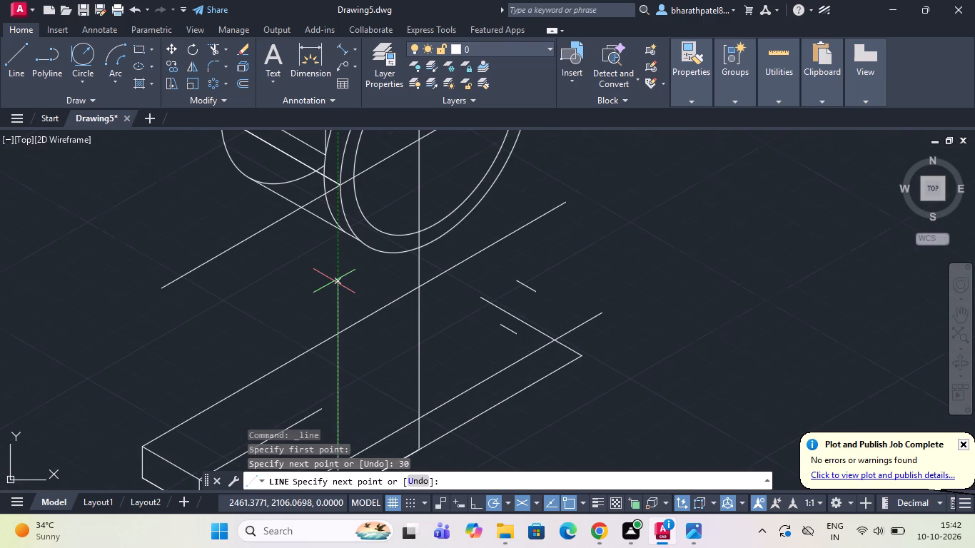
pyautogui.scroll(1, 336, 217)
pyautogui.click(340, 213)
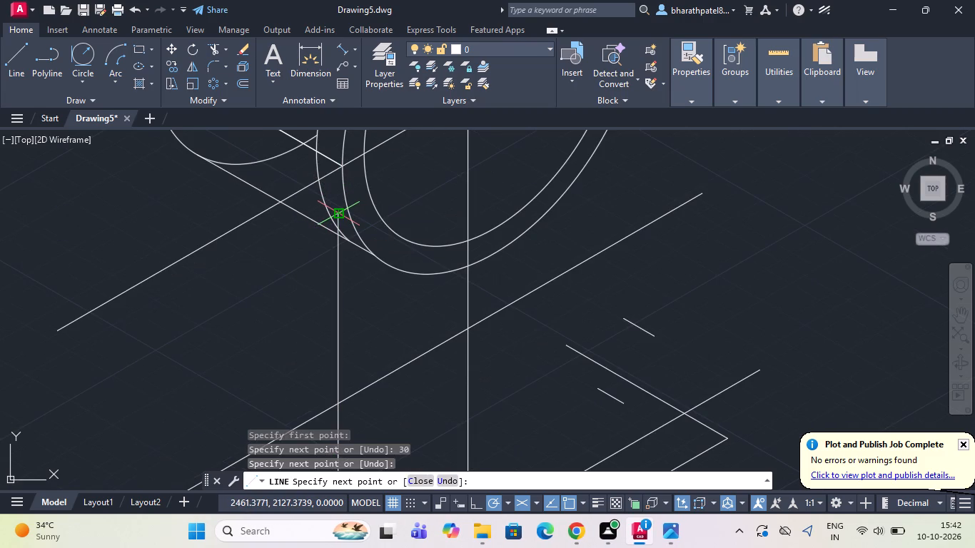
pyautogui.press('Escape')
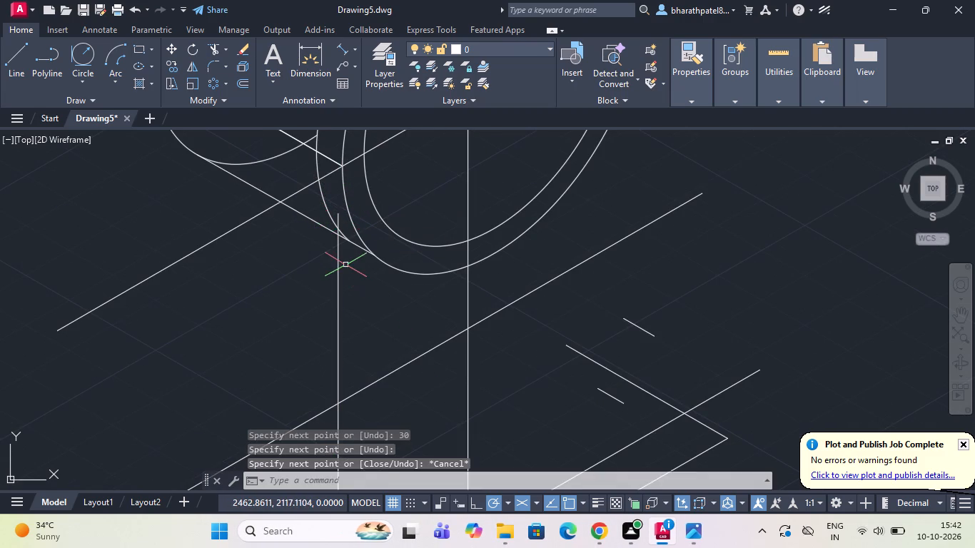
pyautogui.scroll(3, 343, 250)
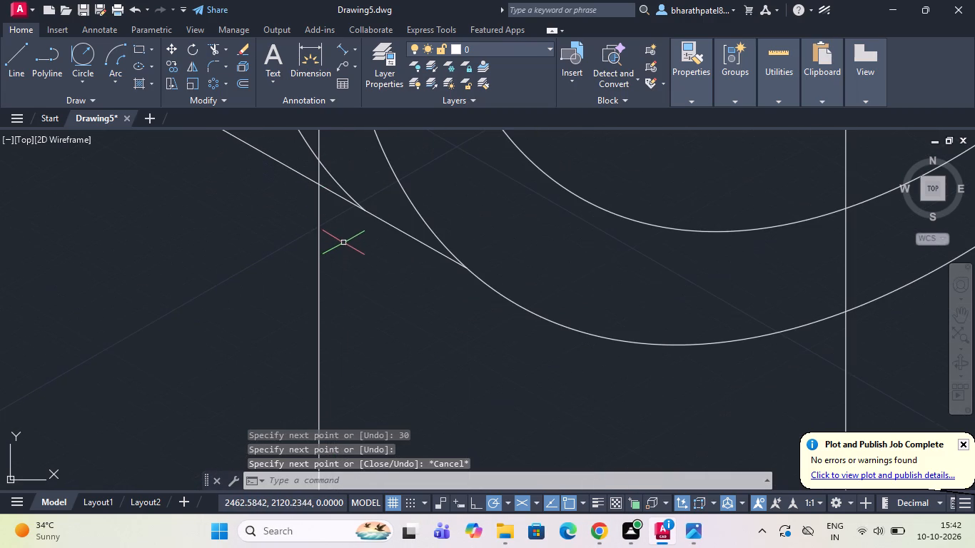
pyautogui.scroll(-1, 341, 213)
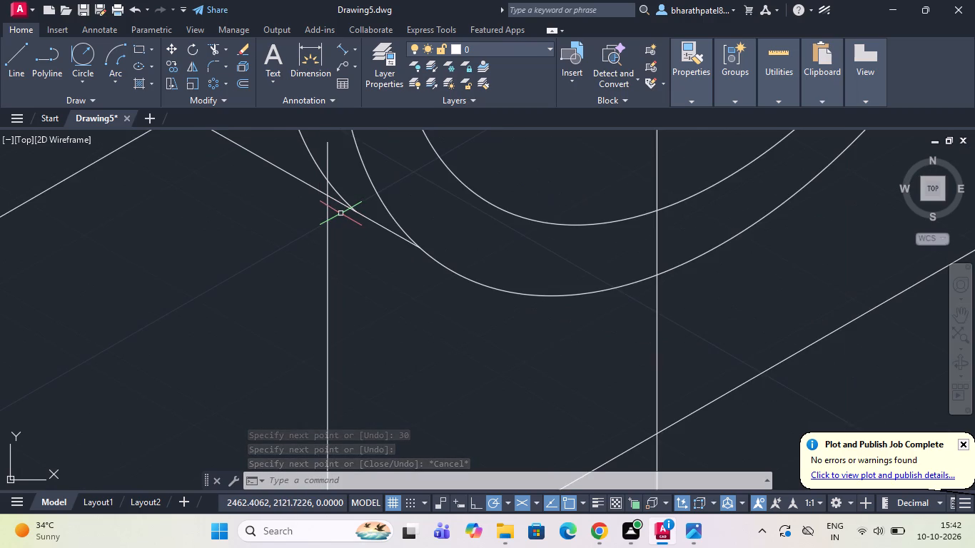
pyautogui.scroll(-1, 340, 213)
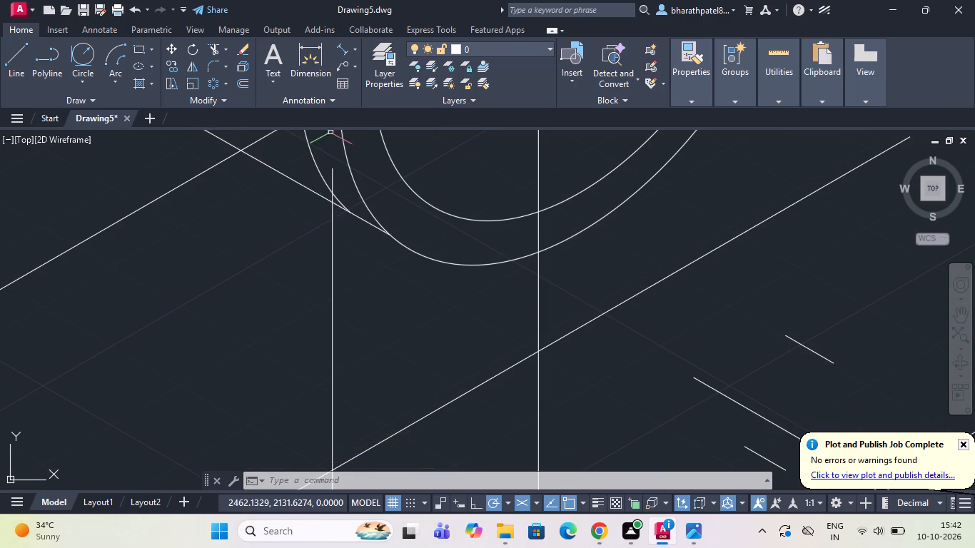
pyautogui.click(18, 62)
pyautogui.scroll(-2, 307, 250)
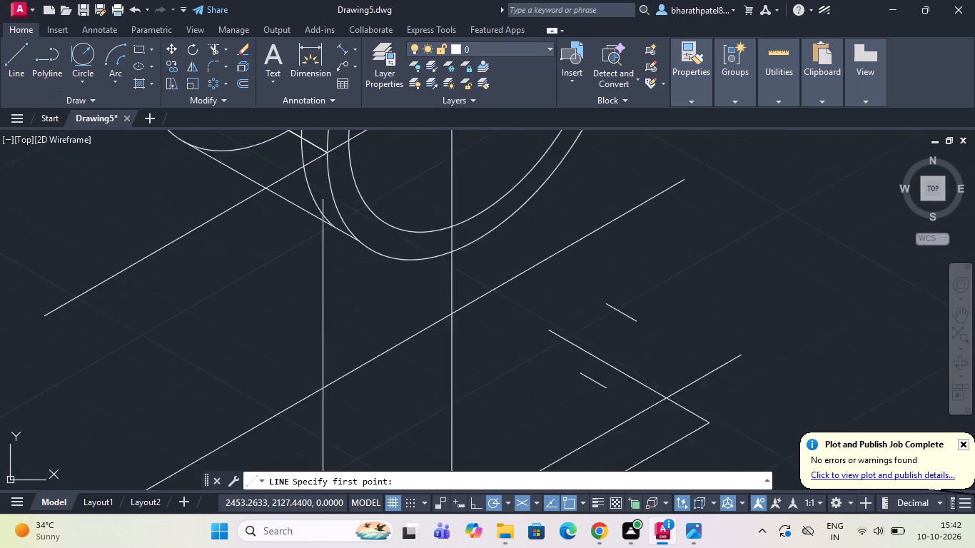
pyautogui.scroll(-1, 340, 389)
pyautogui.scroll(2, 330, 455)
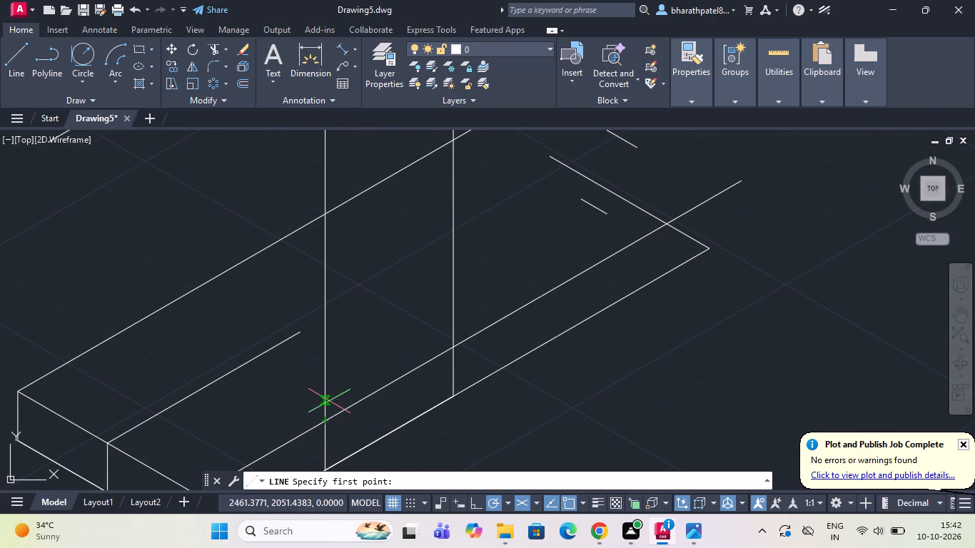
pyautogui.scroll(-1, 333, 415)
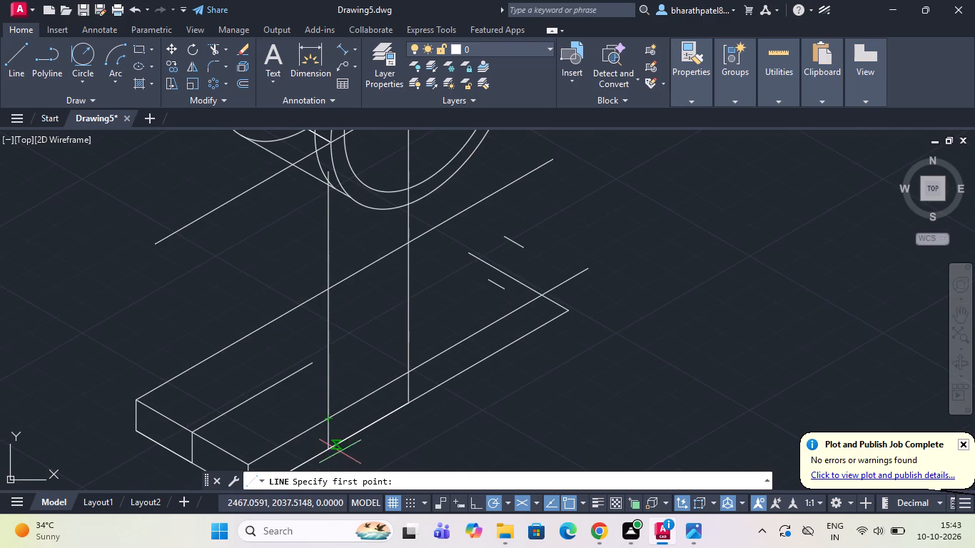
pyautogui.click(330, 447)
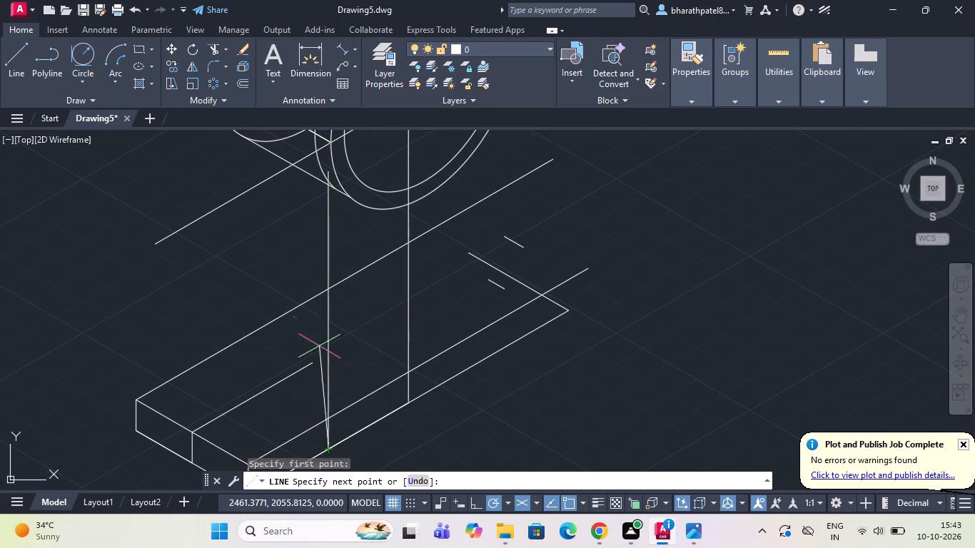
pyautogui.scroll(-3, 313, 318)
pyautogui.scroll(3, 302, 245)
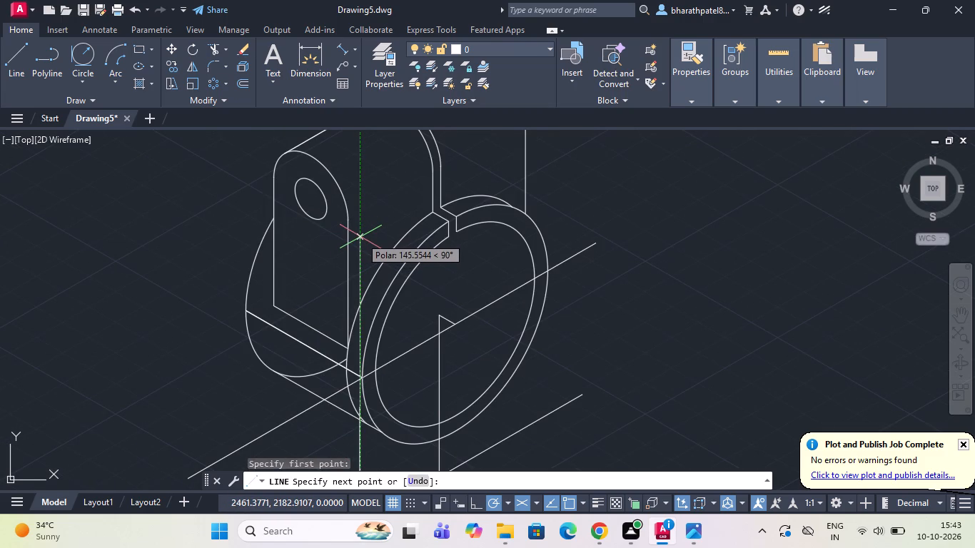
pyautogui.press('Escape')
# Trim the new vertical line where it passes above the ring's rear arc, and trim the arc's tail beyond that line.
pyautogui.scroll(4, 366, 420)
pyautogui.click(217, 48)
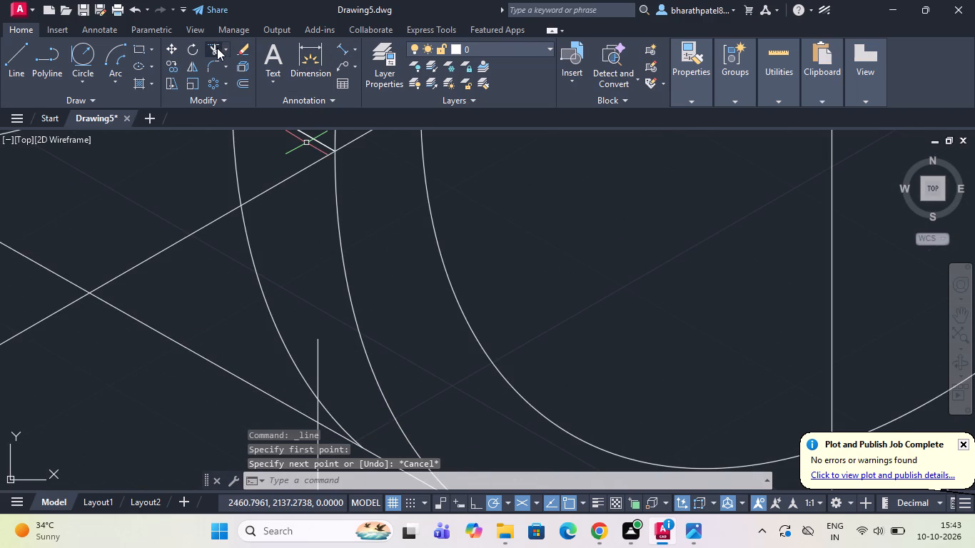
pyautogui.click(318, 375)
pyautogui.click(327, 412)
# Trim the foot of the new vertical line back to the base's upper front edge.
pyautogui.scroll(-2, 328, 408)
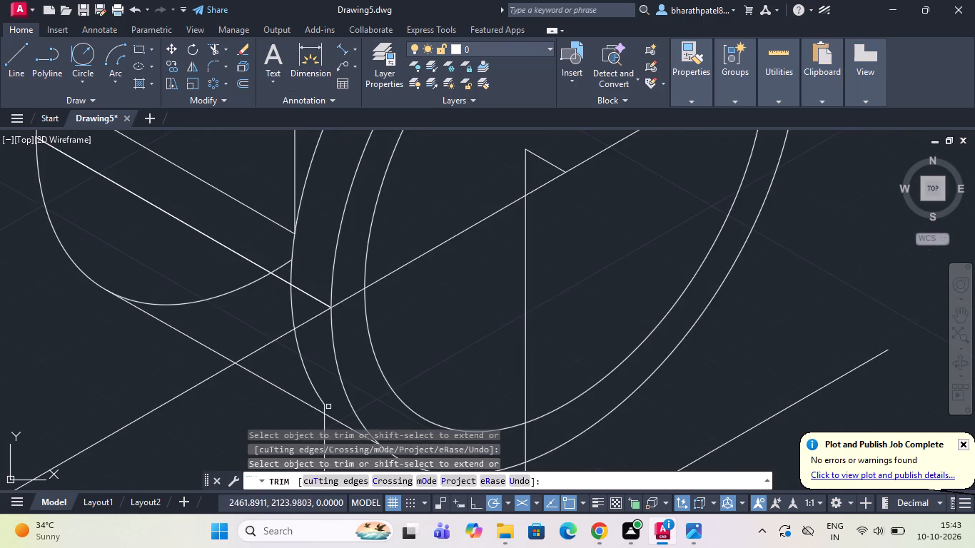
pyautogui.scroll(-6, 328, 405)
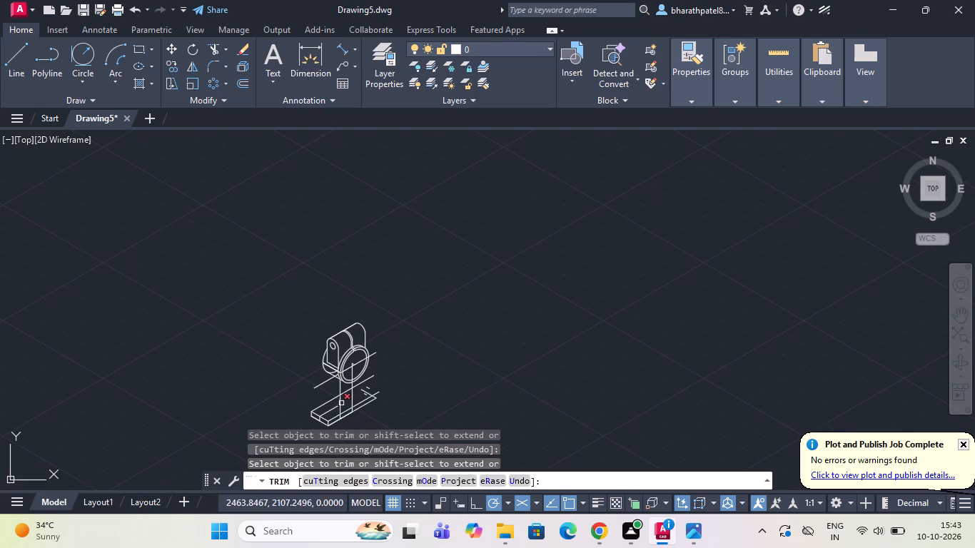
pyautogui.scroll(4, 342, 409)
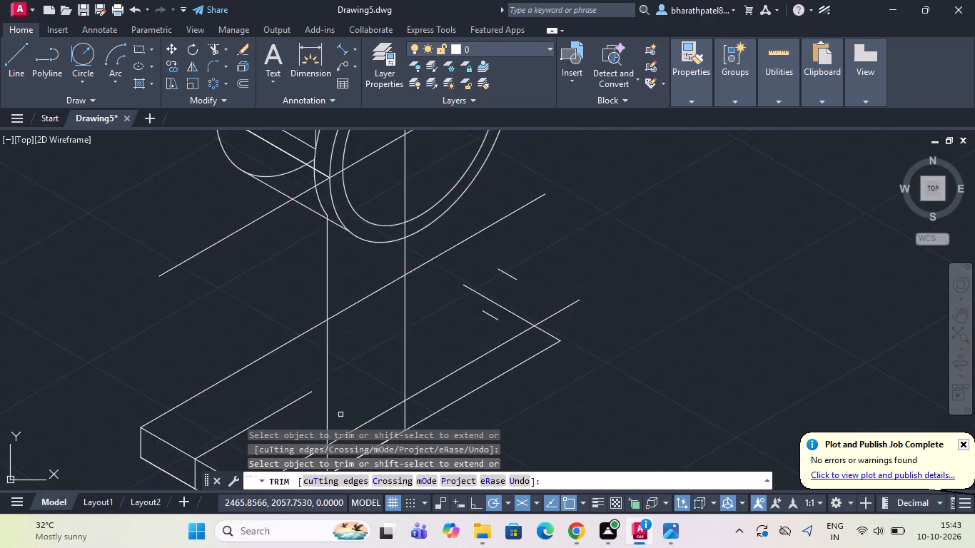
pyautogui.scroll(1, 340, 415)
pyautogui.scroll(-1, 340, 415)
pyautogui.scroll(-3, 379, 355)
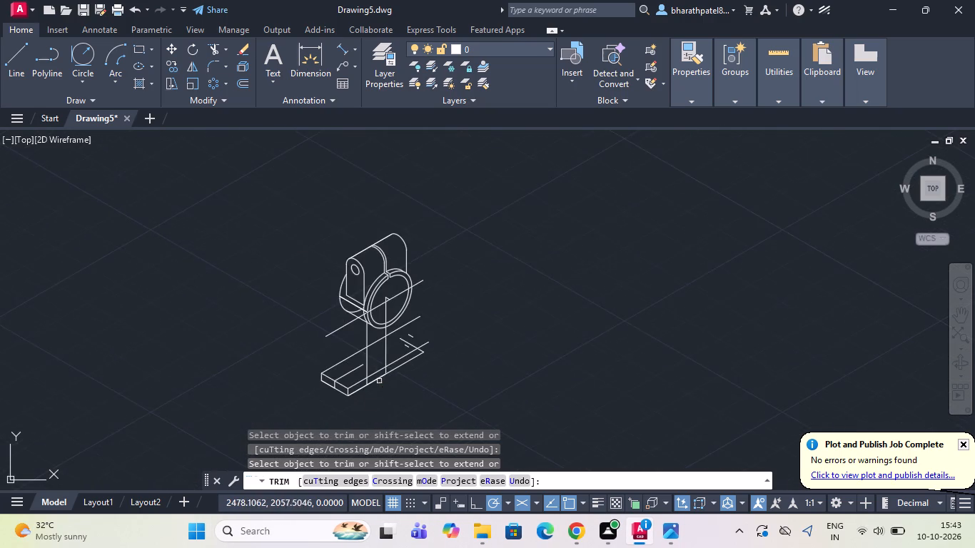
pyautogui.scroll(2, 369, 409)
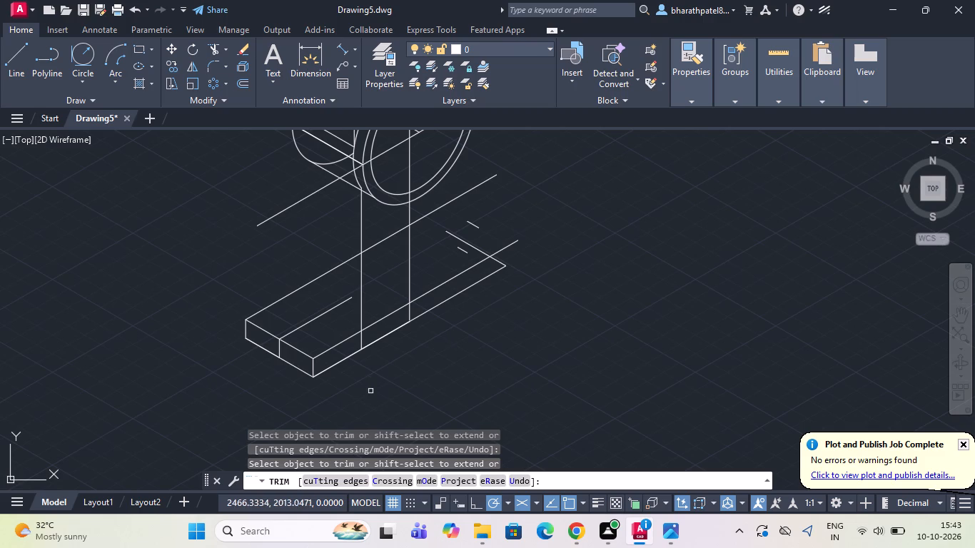
pyautogui.click(361, 339)
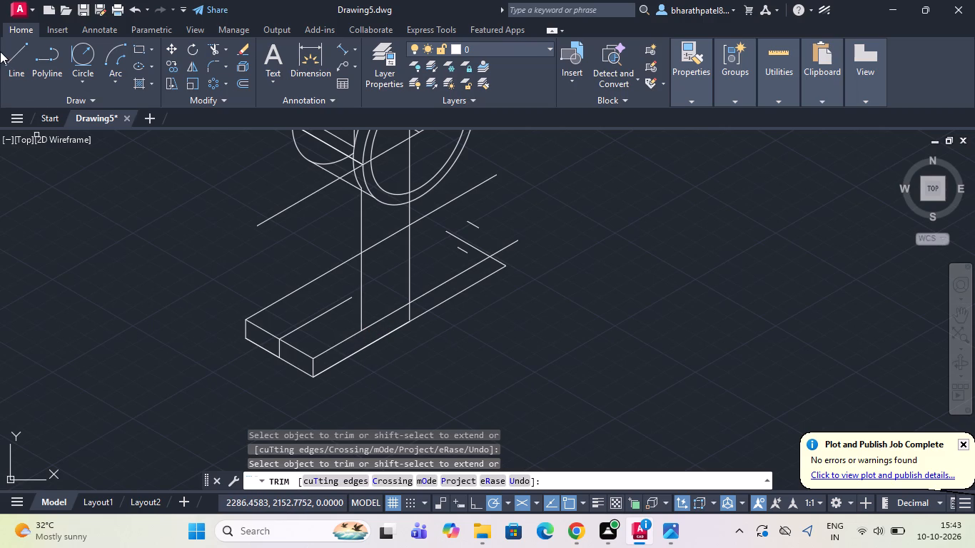
# Draw a 30-unit line at 30° along the base's upper front edge from the central rib line, continuing vertically up into the ring.
pyautogui.click(16, 64)
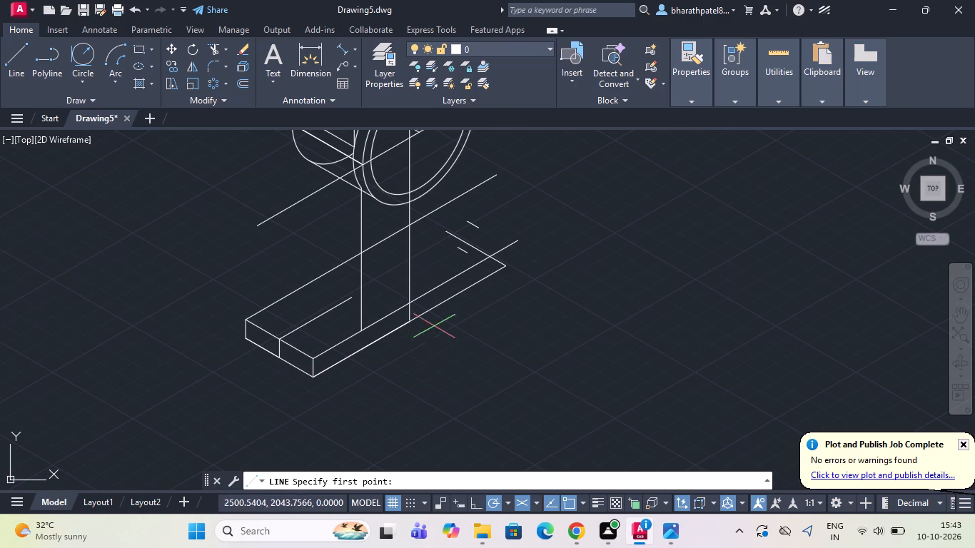
pyautogui.scroll(1, 410, 299)
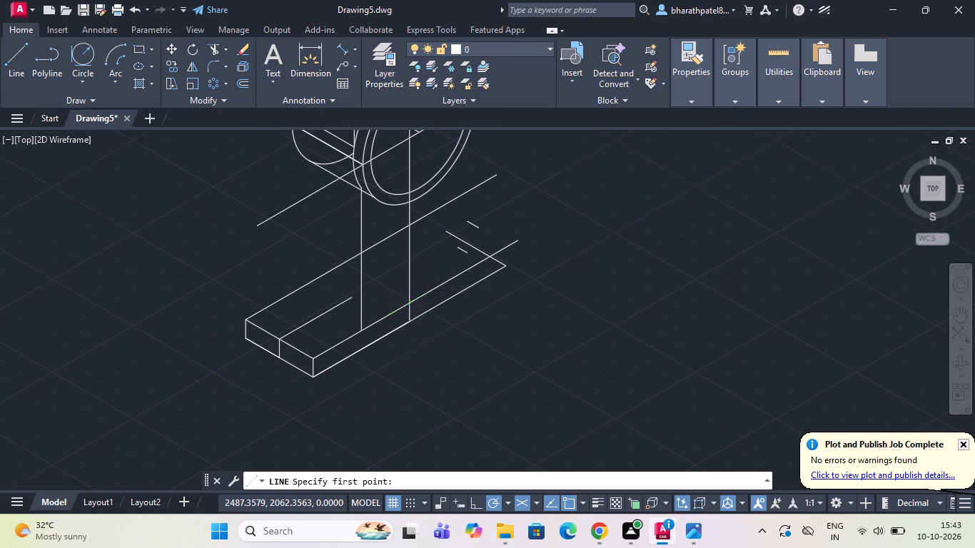
pyautogui.scroll(2, 410, 299)
pyautogui.click(404, 313)
pyautogui.scroll(-4, 404, 313)
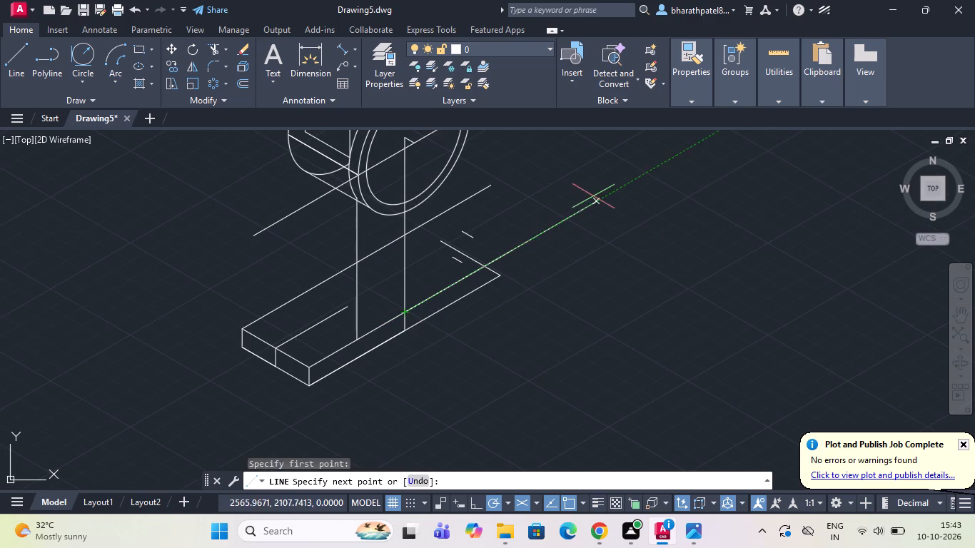
pyautogui.write('30')
pyautogui.press('Return')
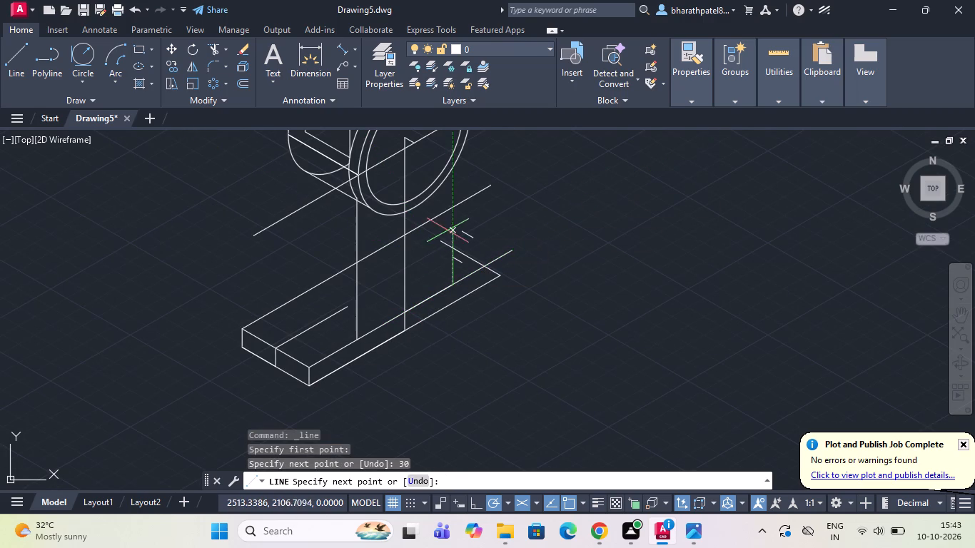
pyautogui.scroll(-5, 461, 154)
pyautogui.scroll(1, 465, 151)
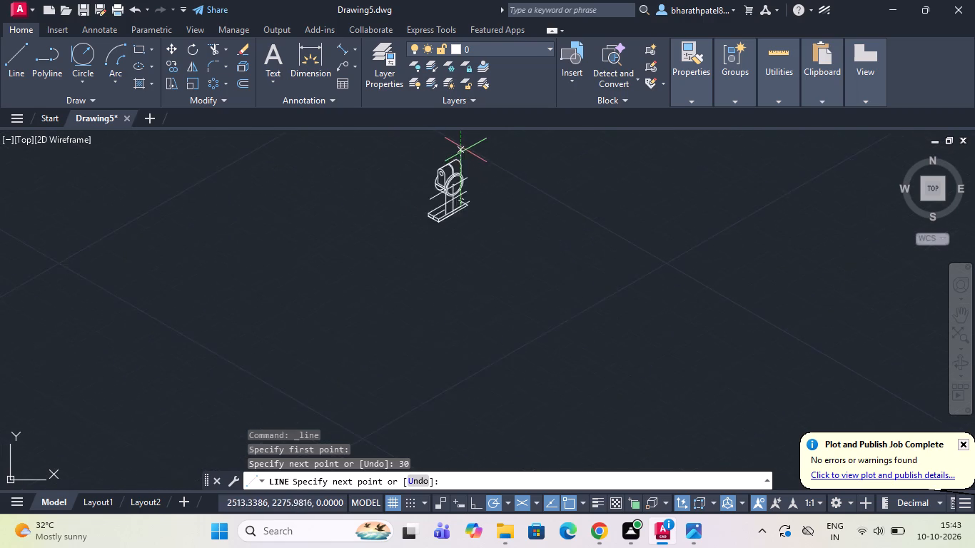
pyautogui.scroll(2, 465, 150)
pyautogui.scroll(3, 445, 227)
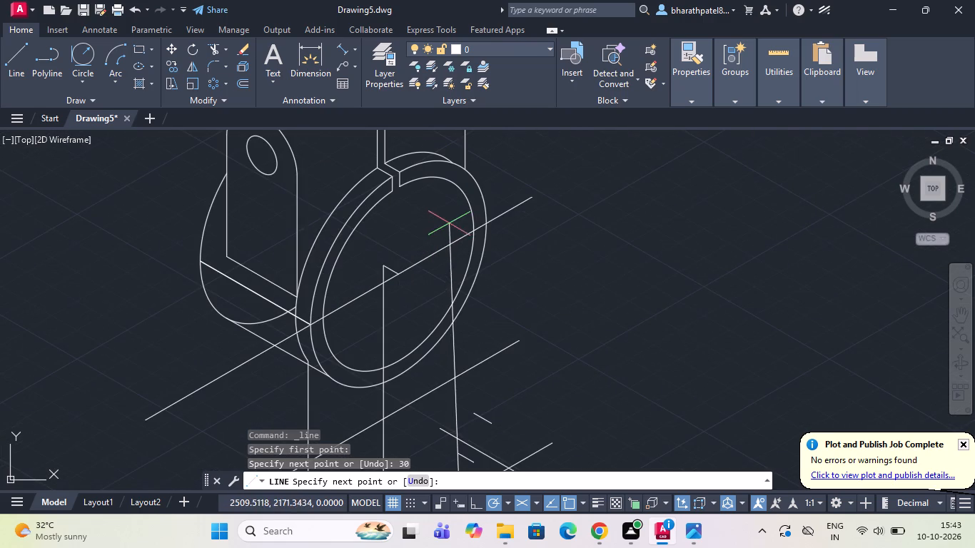
pyautogui.click(460, 258)
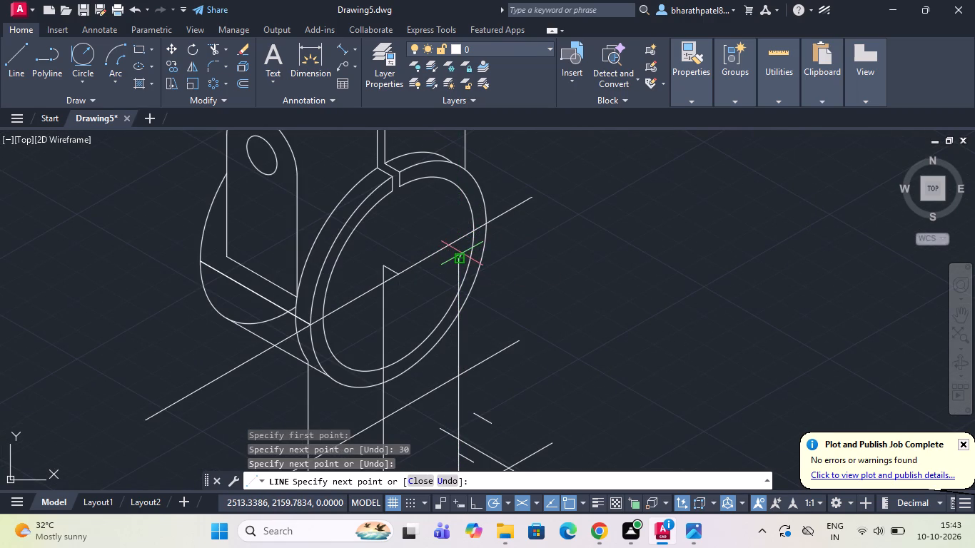
pyautogui.press('Escape')
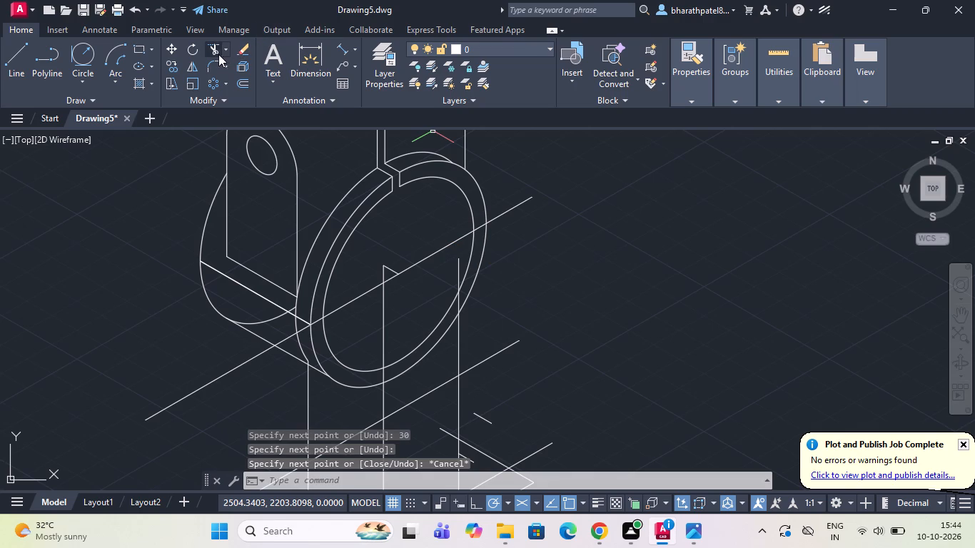
# Trim the second vertical line's upper end inside the ring back to the ring's outer front edge.
pyautogui.click(216, 54)
pyautogui.click(458, 270)
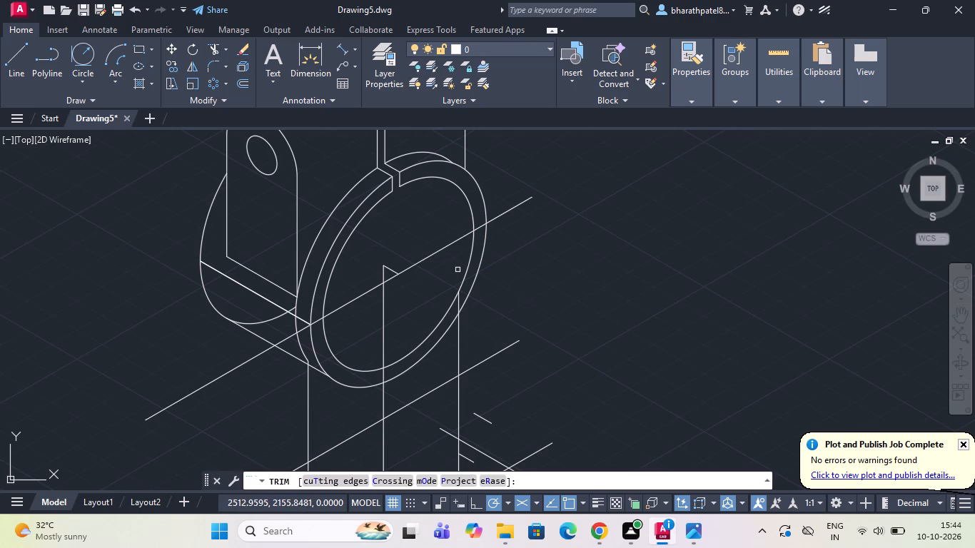
pyautogui.click(459, 301)
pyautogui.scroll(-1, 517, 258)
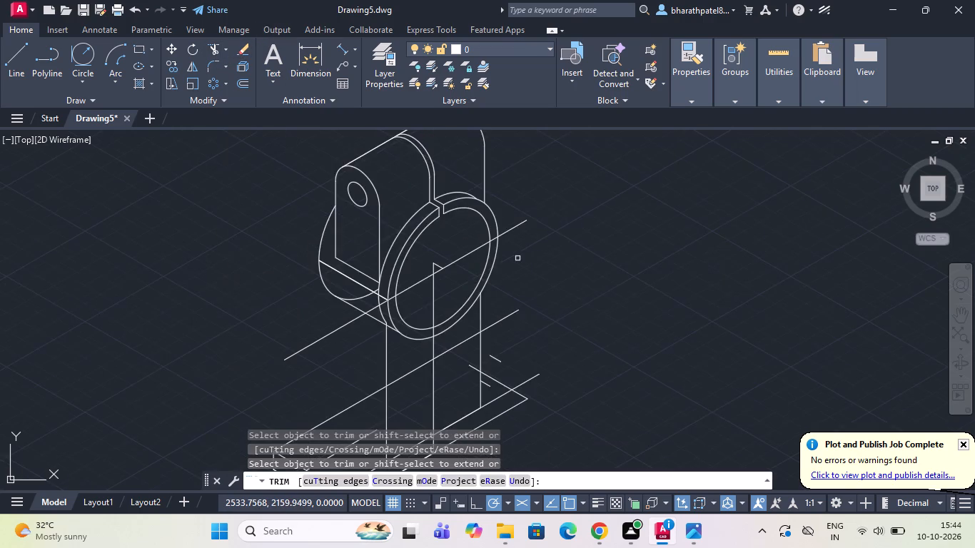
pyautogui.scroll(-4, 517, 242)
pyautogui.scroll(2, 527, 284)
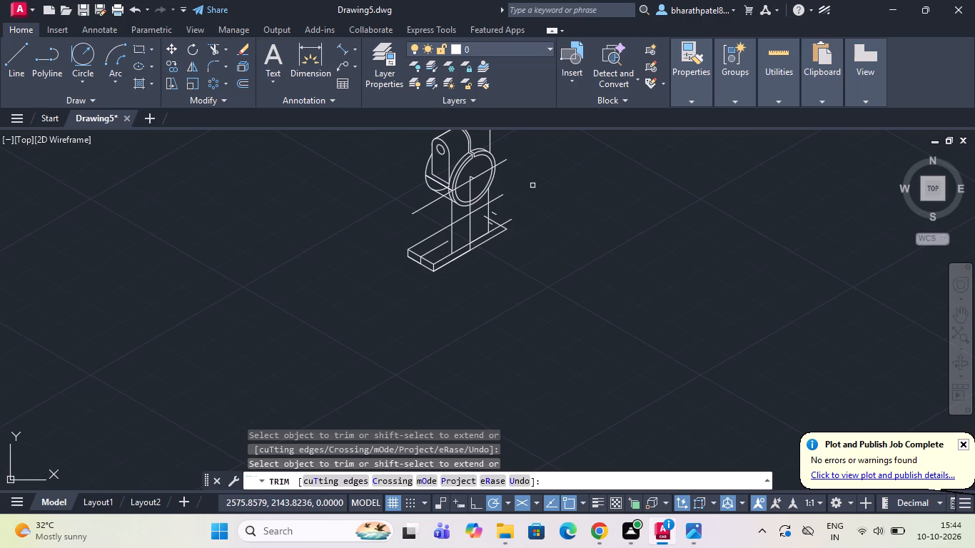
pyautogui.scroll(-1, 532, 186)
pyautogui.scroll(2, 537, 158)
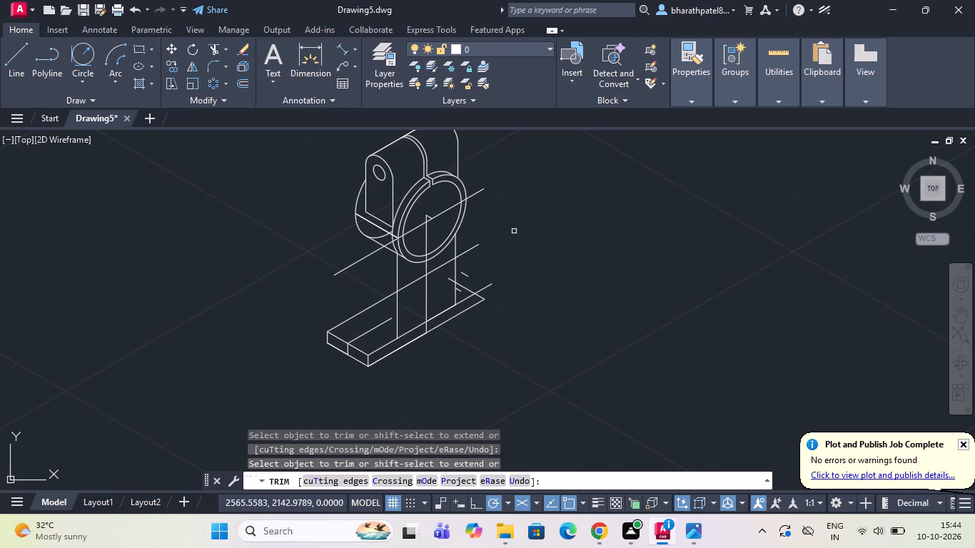
# Trim away the short leftover stub beside the support's second vertical line, just above the base plate.
pyautogui.scroll(-1, 514, 231)
pyautogui.scroll(1, 515, 232)
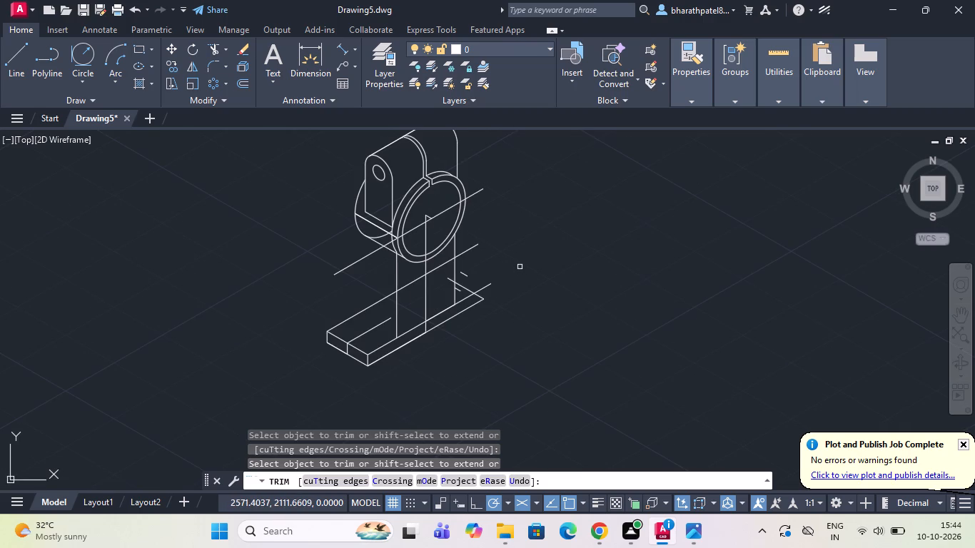
pyautogui.click(461, 290)
pyautogui.scroll(-1, 464, 286)
pyautogui.scroll(1, 475, 270)
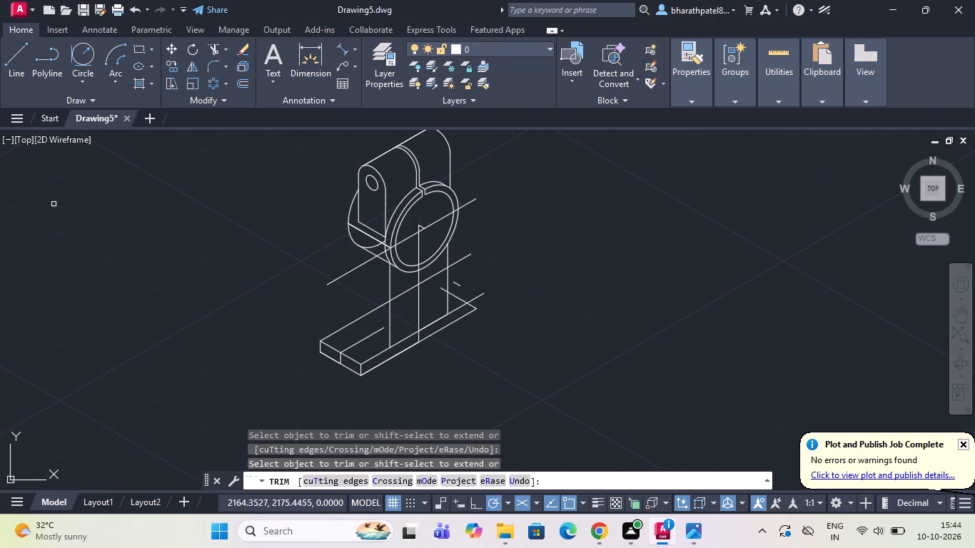
# From the central rib line's foot, draw a line 45 units at 210°, 10 units up, and at 150° across the base past its rear edge.
pyautogui.moveTo(14, 64); pyautogui.dragTo(24, 68)
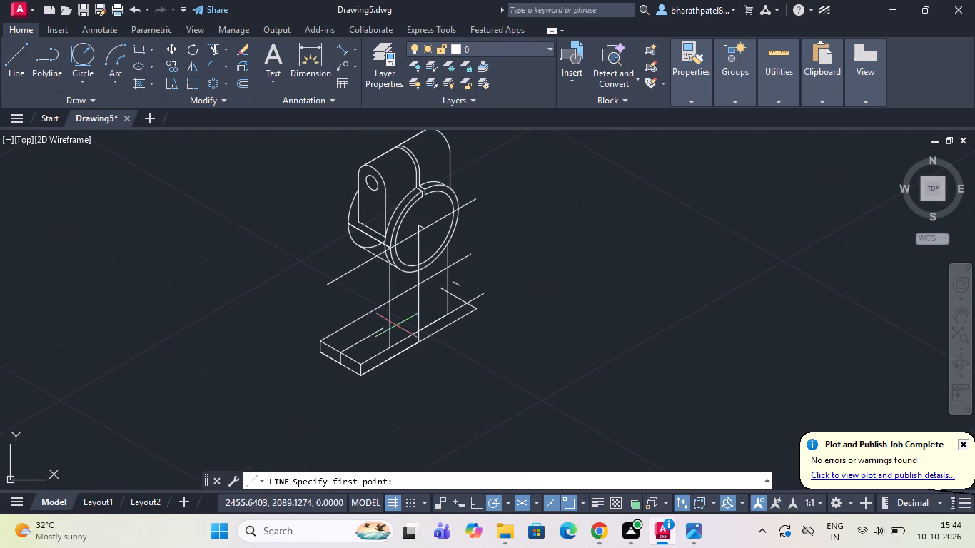
pyautogui.scroll(2, 415, 340)
pyautogui.scroll(-1, 415, 340)
pyautogui.scroll(1, 415, 317)
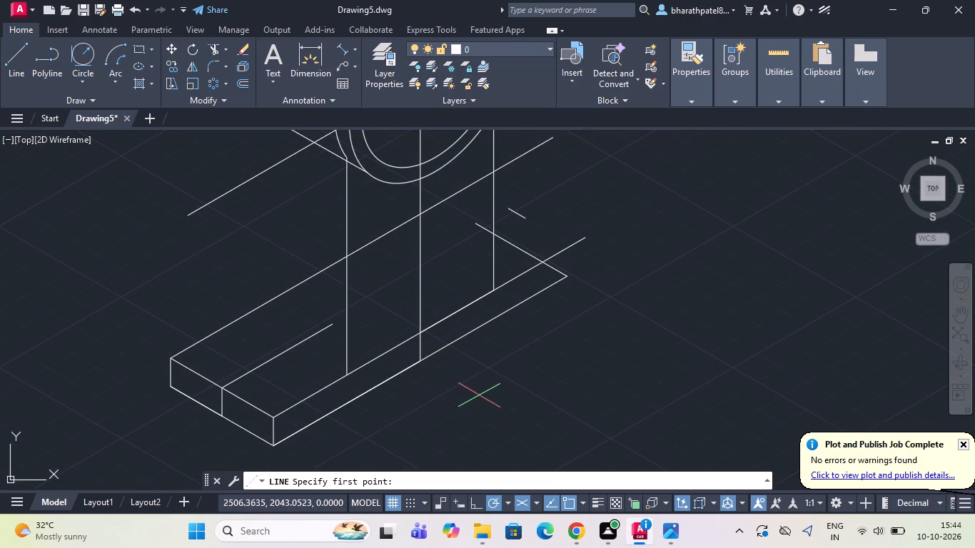
pyautogui.click(424, 361)
pyautogui.scroll(-1, 283, 393)
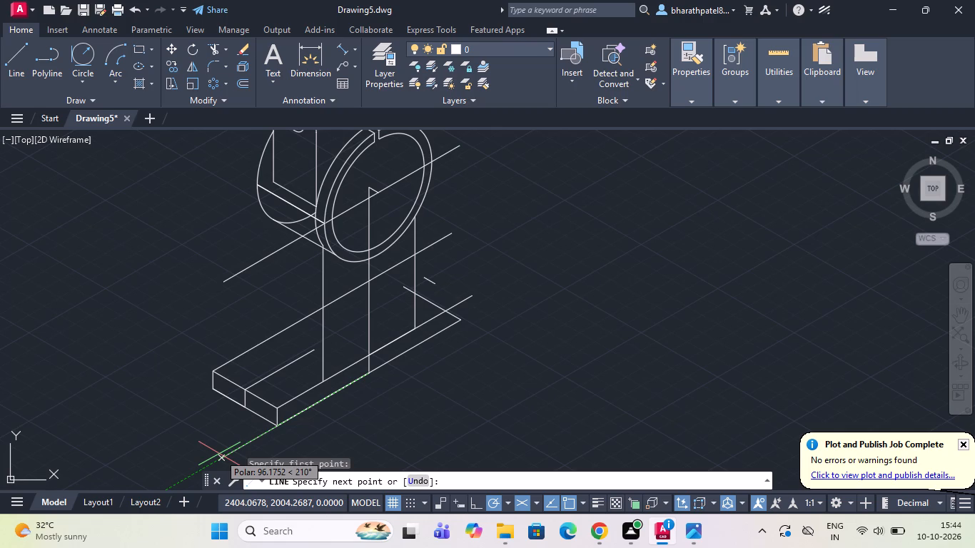
pyautogui.write('45')
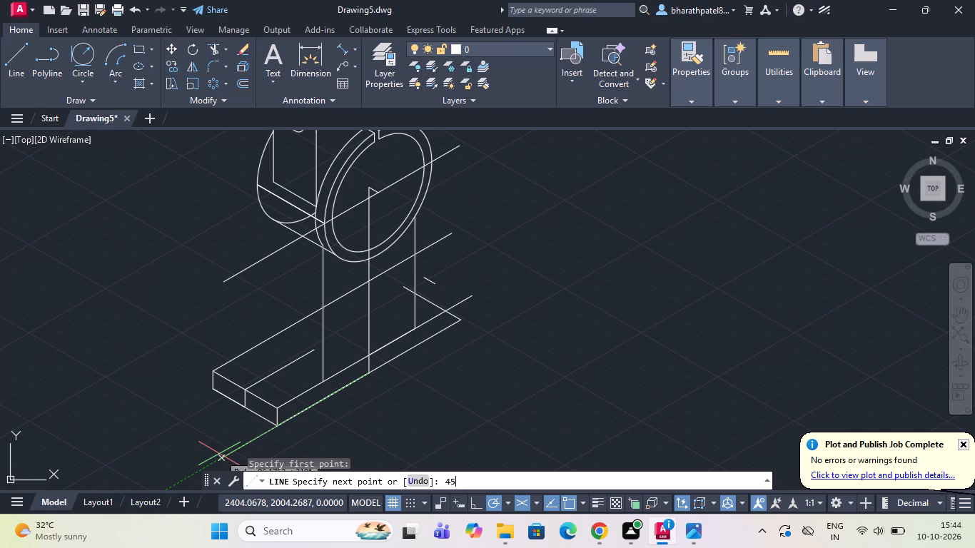
pyautogui.press('Return')
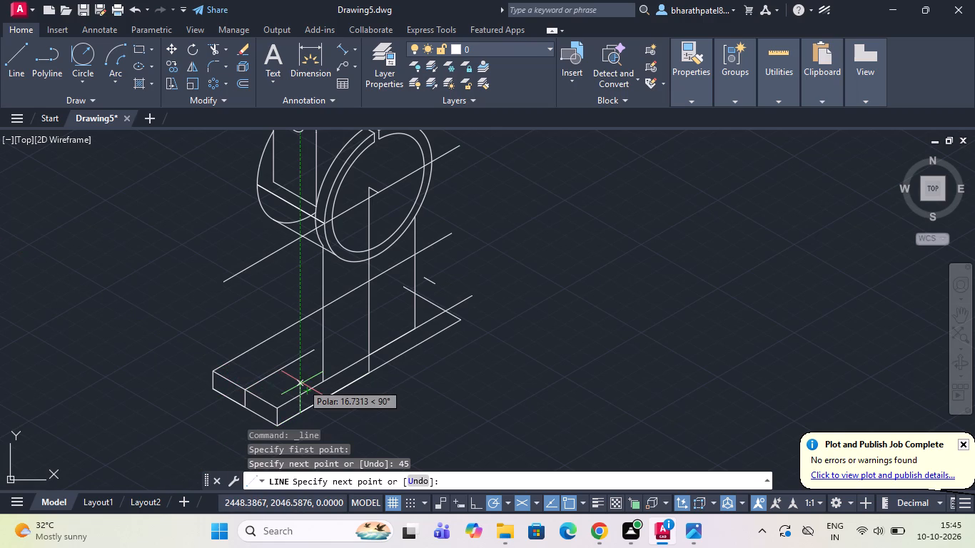
pyautogui.press('1')
pyautogui.press('0')
pyautogui.press('Return')
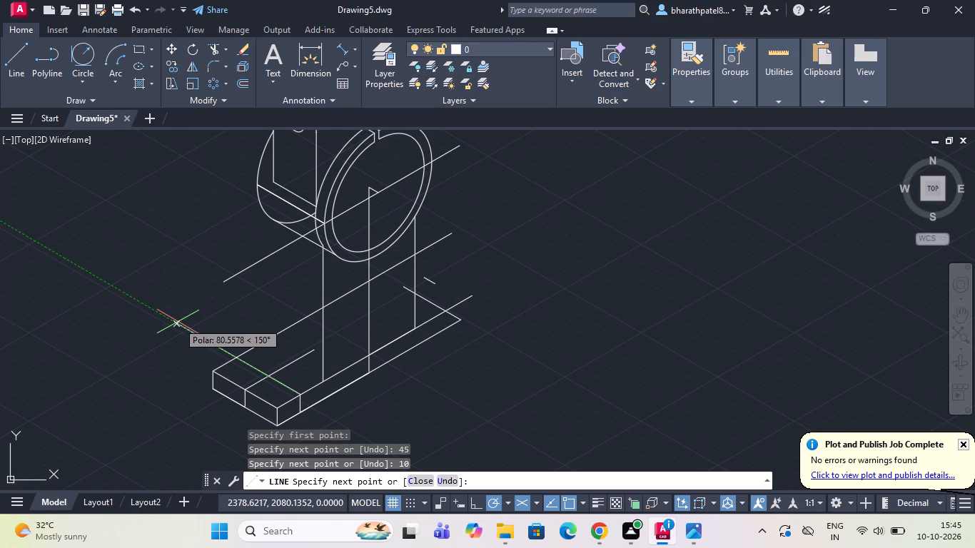
pyautogui.click(203, 338)
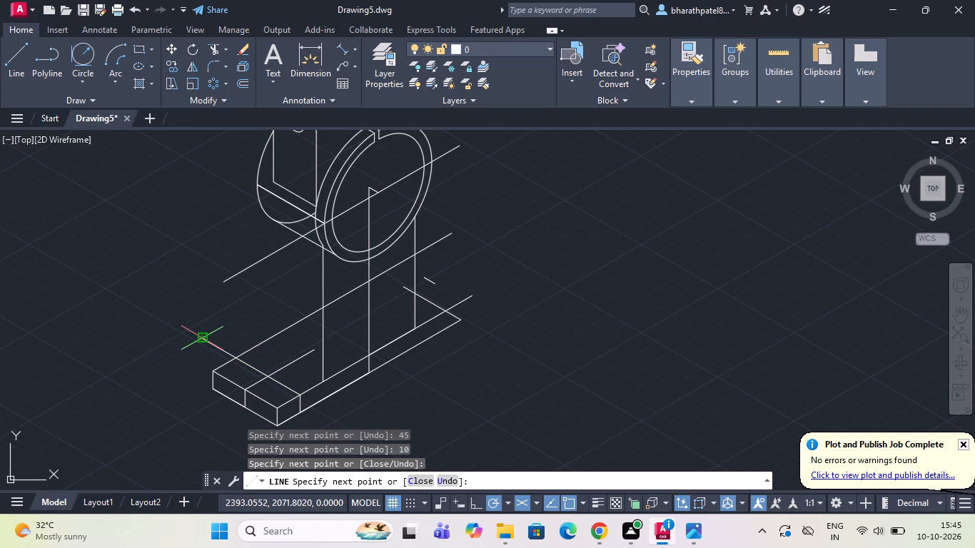
pyautogui.press('Escape')
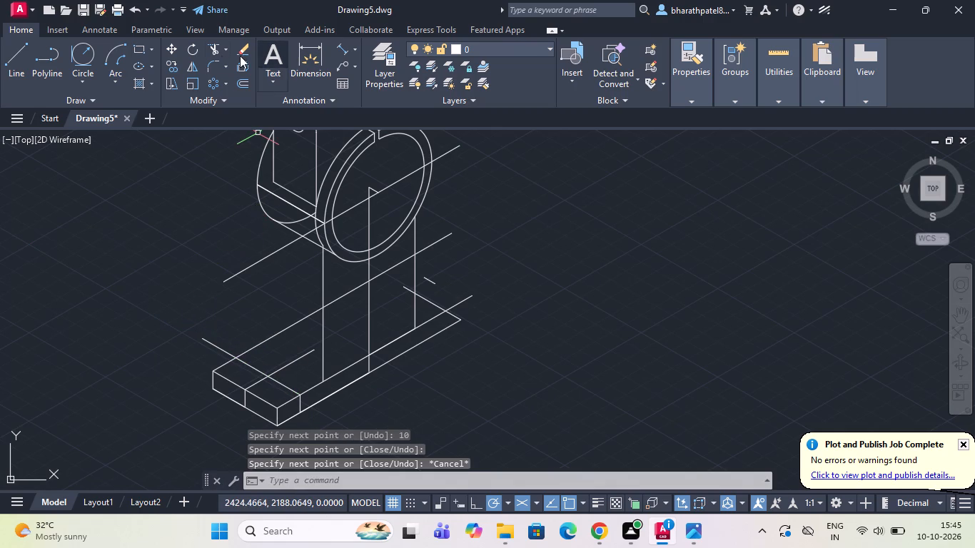
# Trim the new 150° line and the base's lengthwise centreline back to their mutual intersection.
pyautogui.click(209, 50)
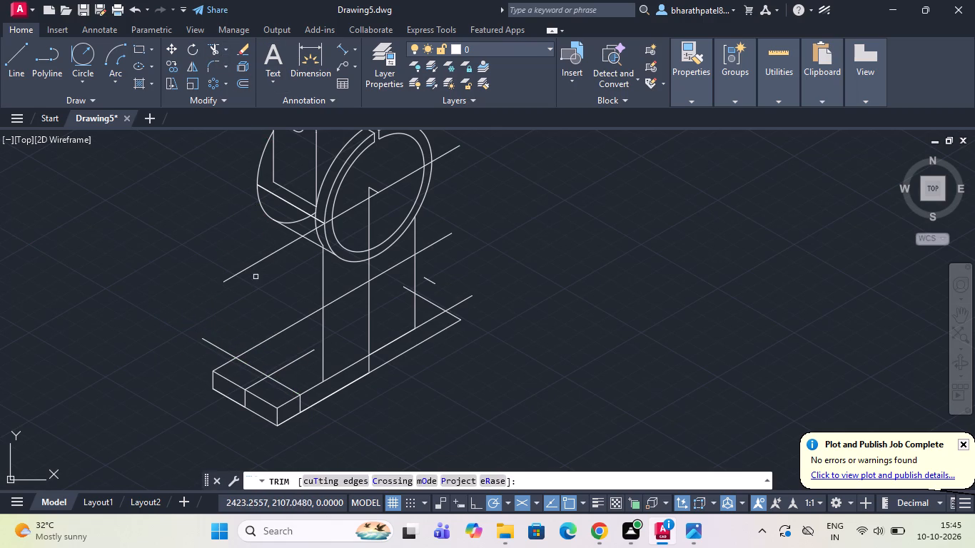
pyautogui.scroll(2, 252, 284)
pyautogui.scroll(-2, 234, 334)
pyautogui.moveTo(196, 382); pyautogui.dragTo(230, 360)
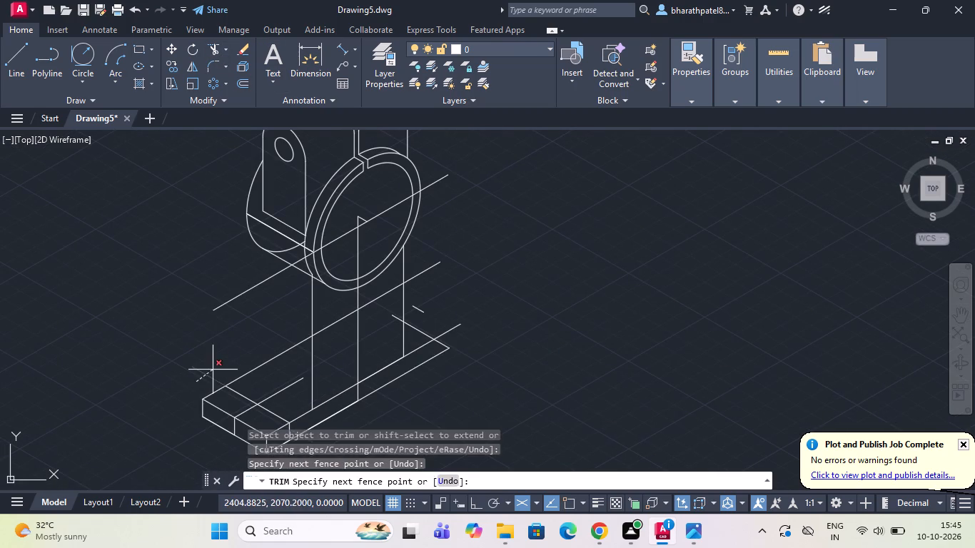
pyautogui.moveTo(230, 360); pyautogui.dragTo(231, 359)
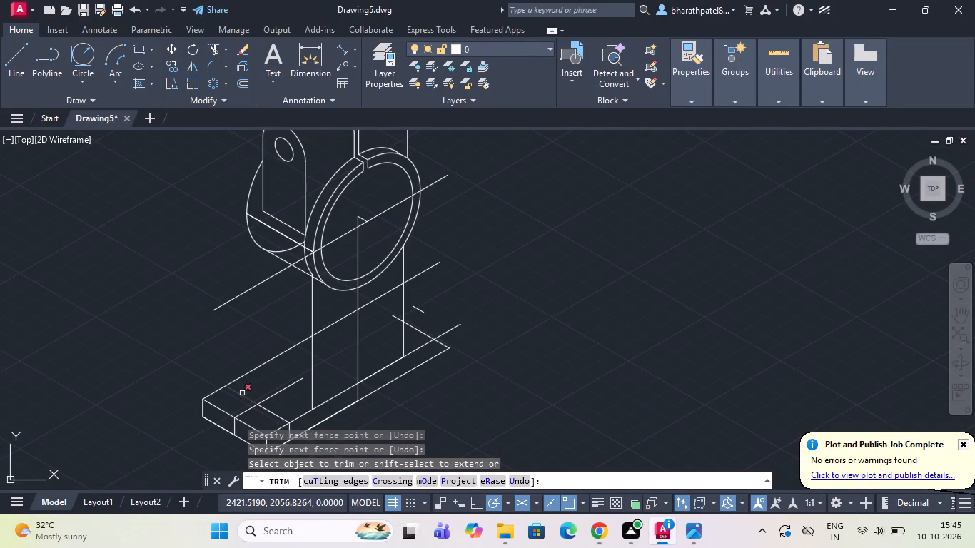
pyautogui.click(242, 393)
pyautogui.click(272, 396)
pyautogui.scroll(-1, 238, 280)
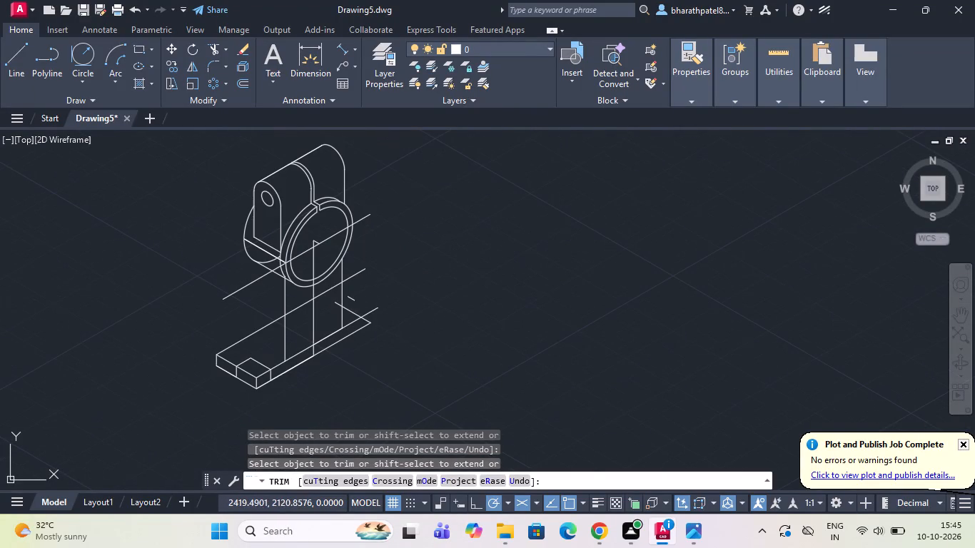
pyautogui.scroll(1, 283, 393)
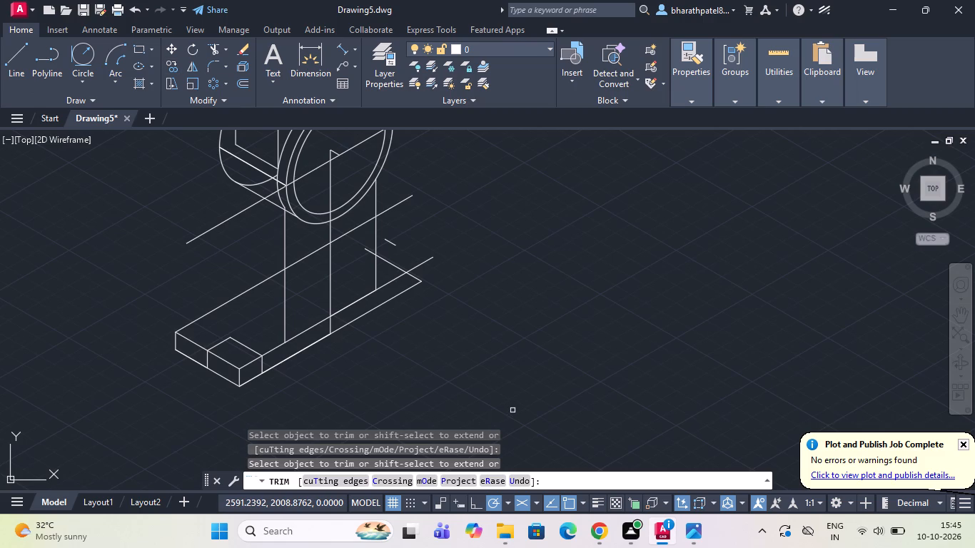
pyautogui.press('Escape')
# Draw a 15-unit diameter isocircle centred on the intersection of the two trimmed lines on the base's top face.
pyautogui.write('ell')
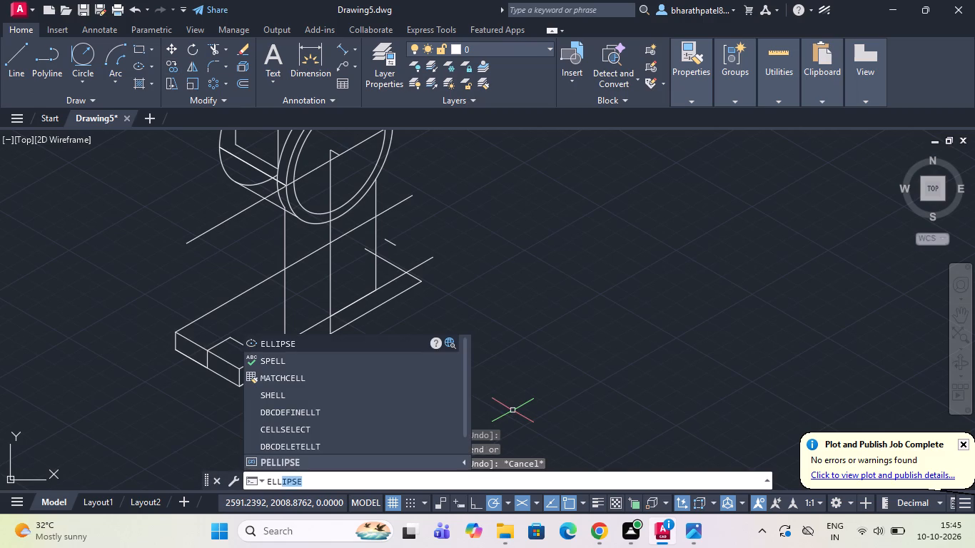
pyautogui.press('Return')
pyautogui.click(555, 482)
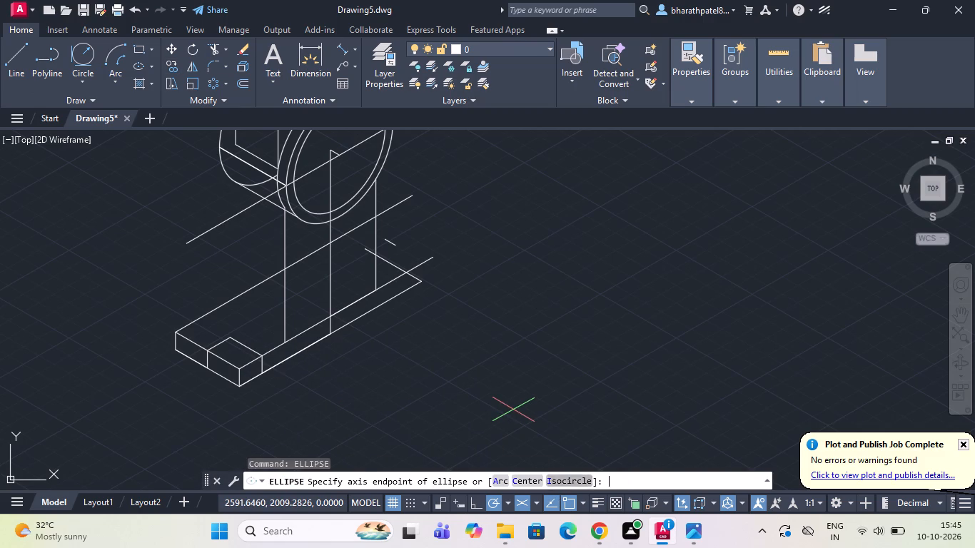
pyautogui.click(227, 333)
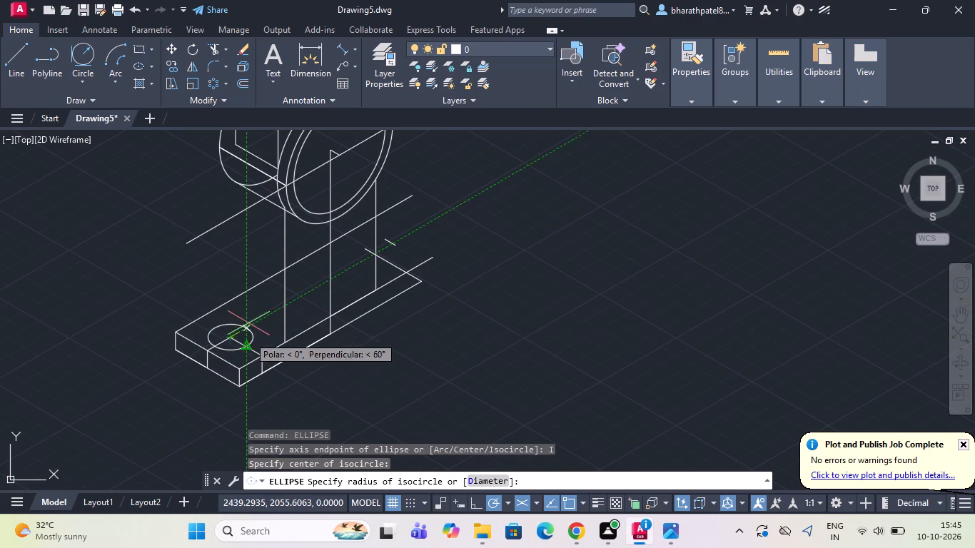
pyautogui.click(483, 476)
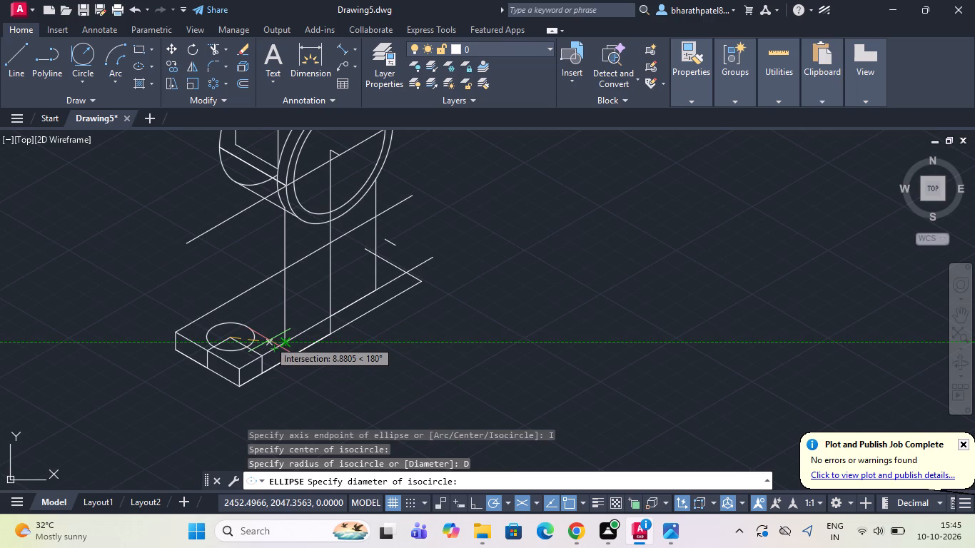
pyautogui.write('15')
pyautogui.press('Return')
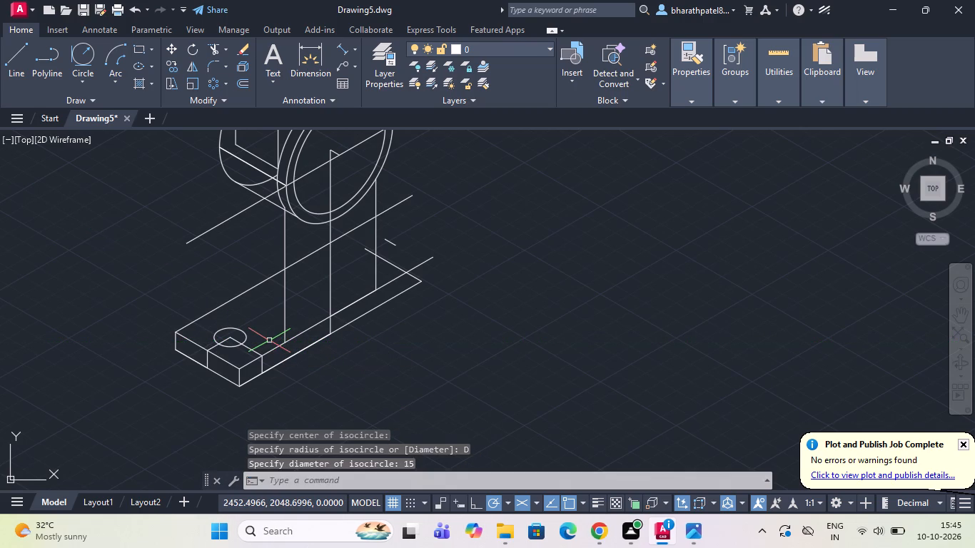
# From the central rib line's foot, draw a line 45 units at 30°, 10 units up, and about 34 units at 150° across the base.
pyautogui.click(24, 46)
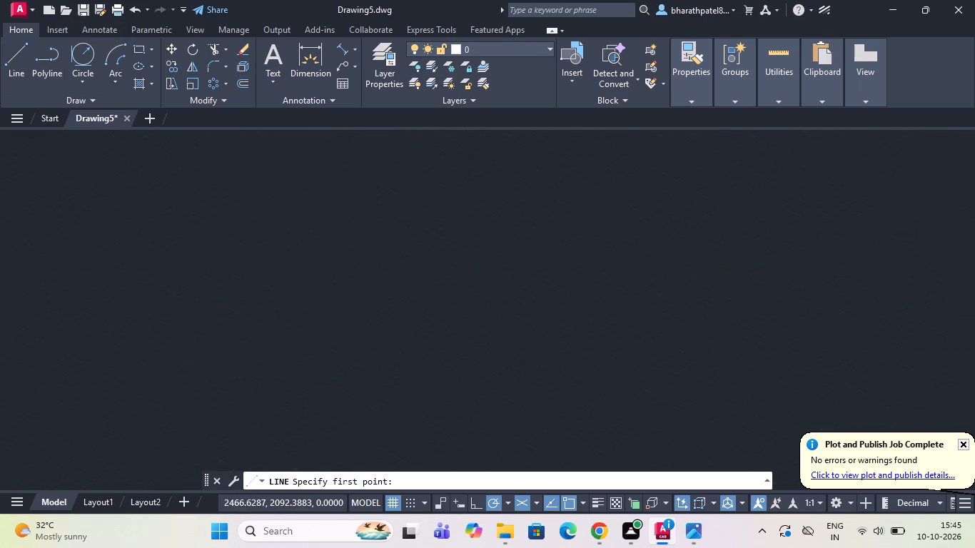
pyautogui.scroll(3, 348, 330)
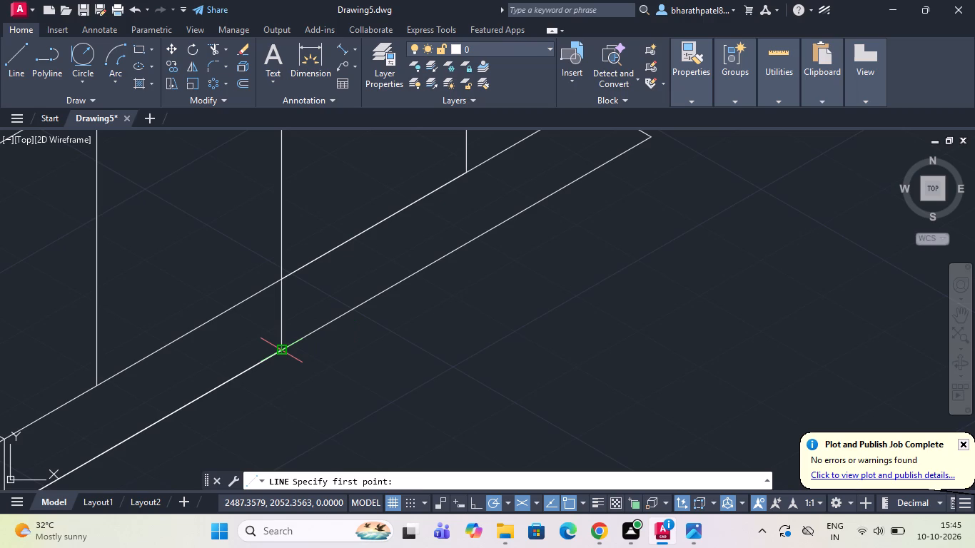
pyautogui.click(284, 347)
pyautogui.scroll(-4, 284, 349)
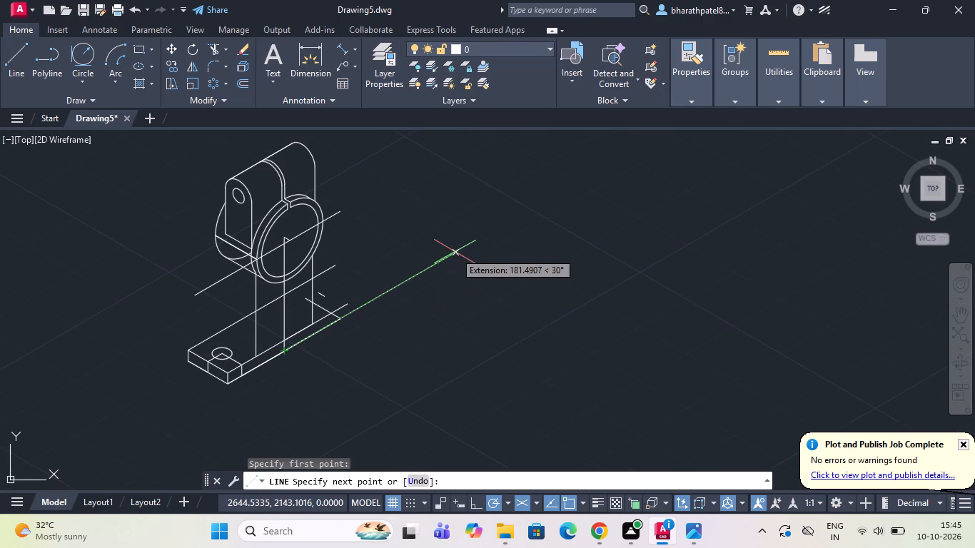
pyautogui.write('45')
pyautogui.press('Return')
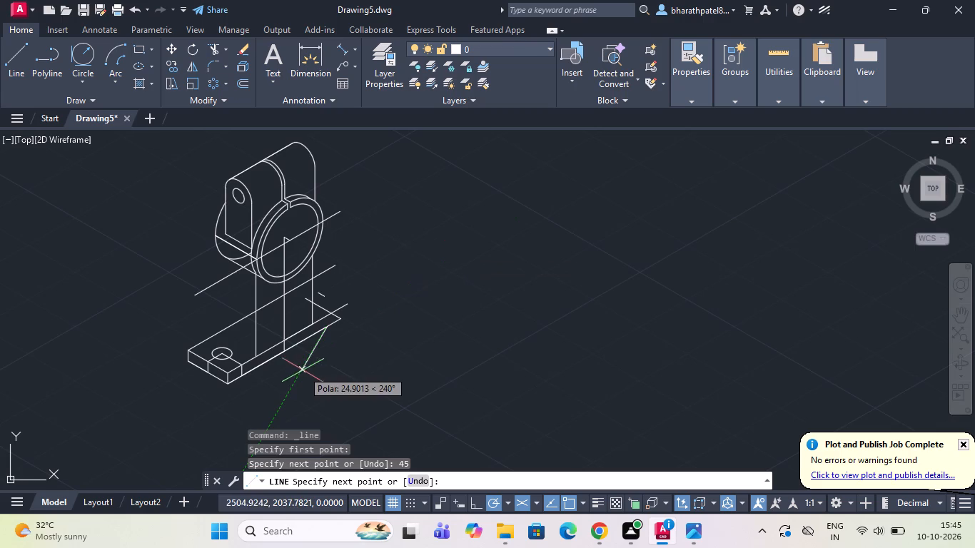
pyautogui.scroll(3, 308, 318)
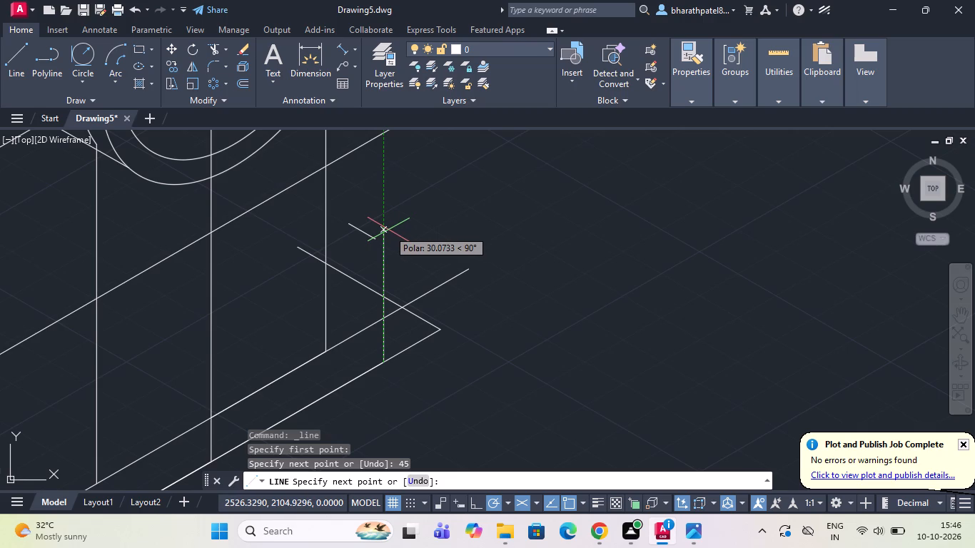
pyautogui.write('10')
pyautogui.press('Return')
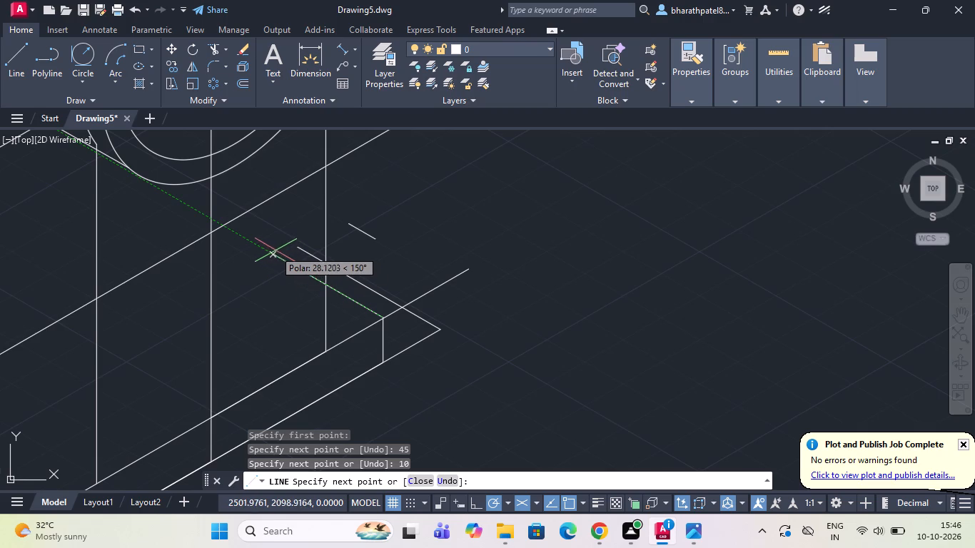
pyautogui.click(256, 242)
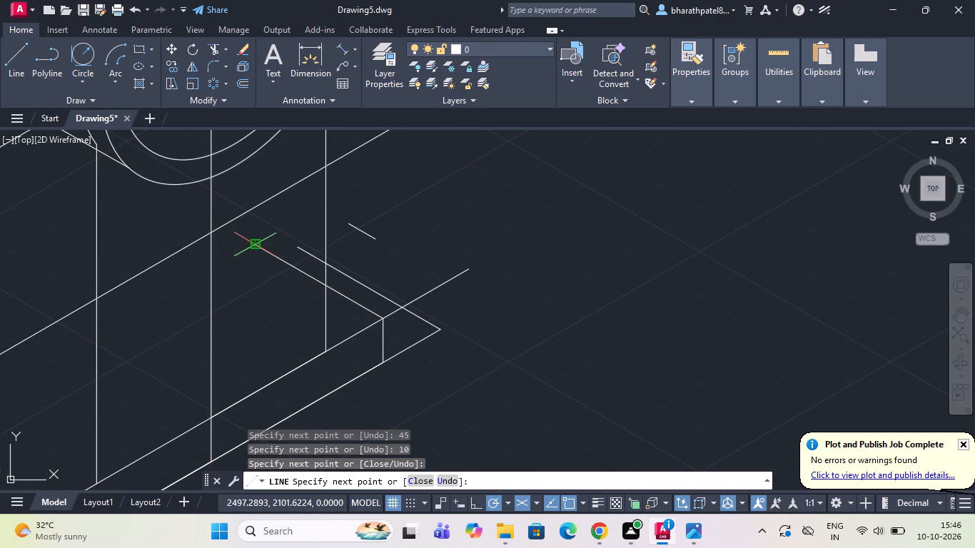
pyautogui.press('Escape')
# Draw a line about 138 units long at 30° from the isocircle's centre, crossing the new 150° line at the base's far end.
pyautogui.scroll(-3, 283, 290)
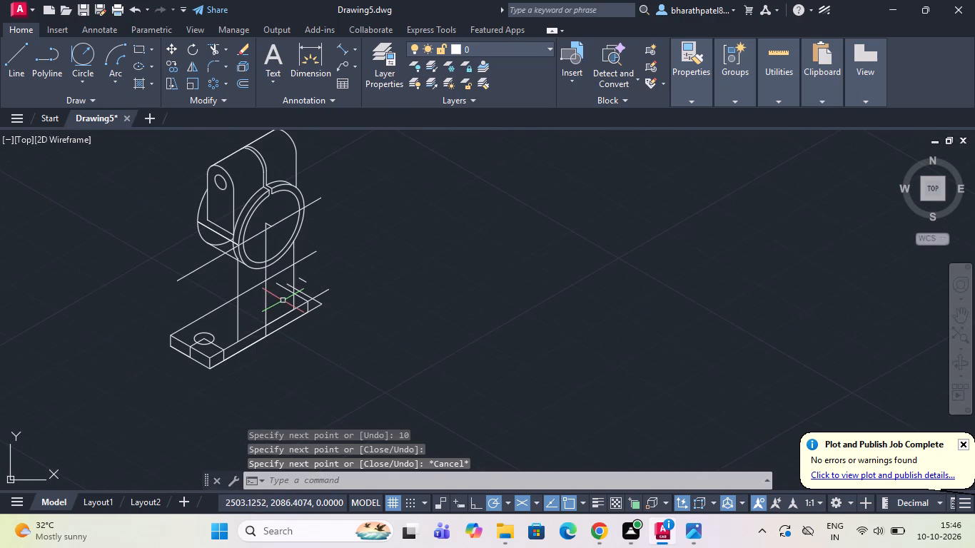
pyautogui.click(7, 64)
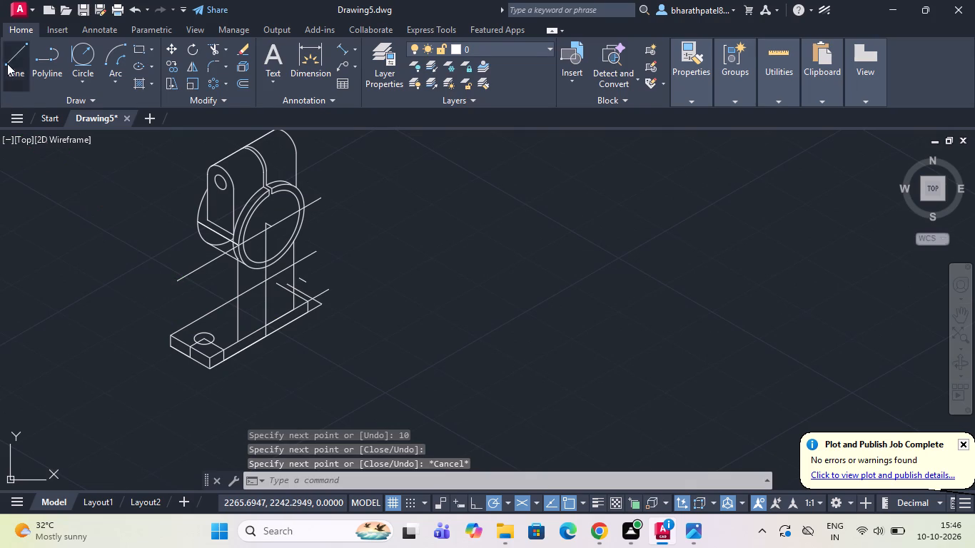
pyautogui.scroll(3, 186, 311)
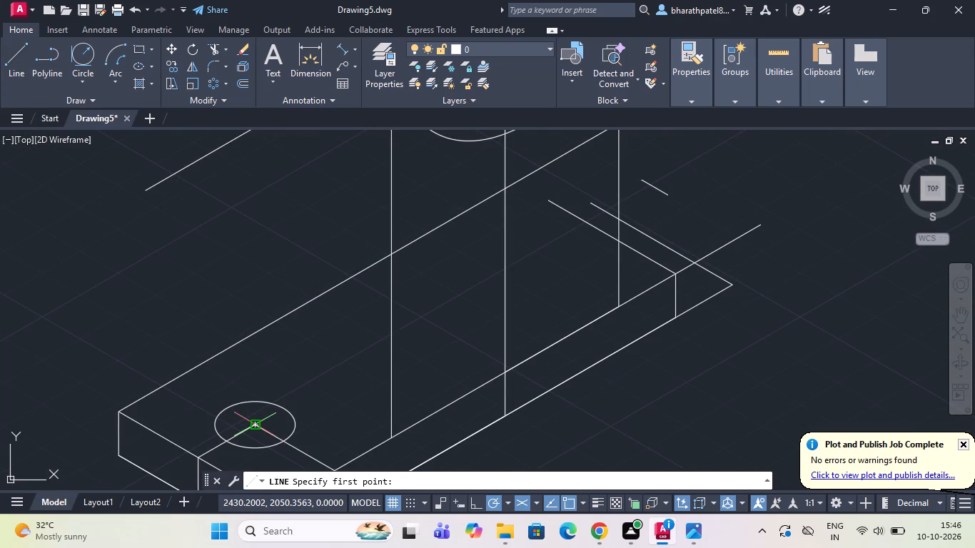
pyautogui.click(258, 422)
pyautogui.scroll(-3, 261, 421)
pyautogui.scroll(1, 381, 340)
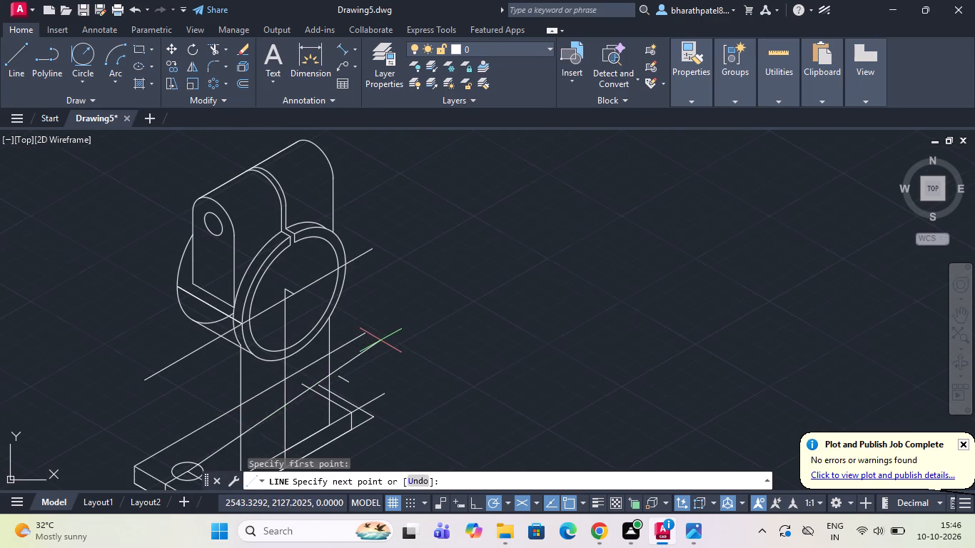
pyautogui.click(394, 360)
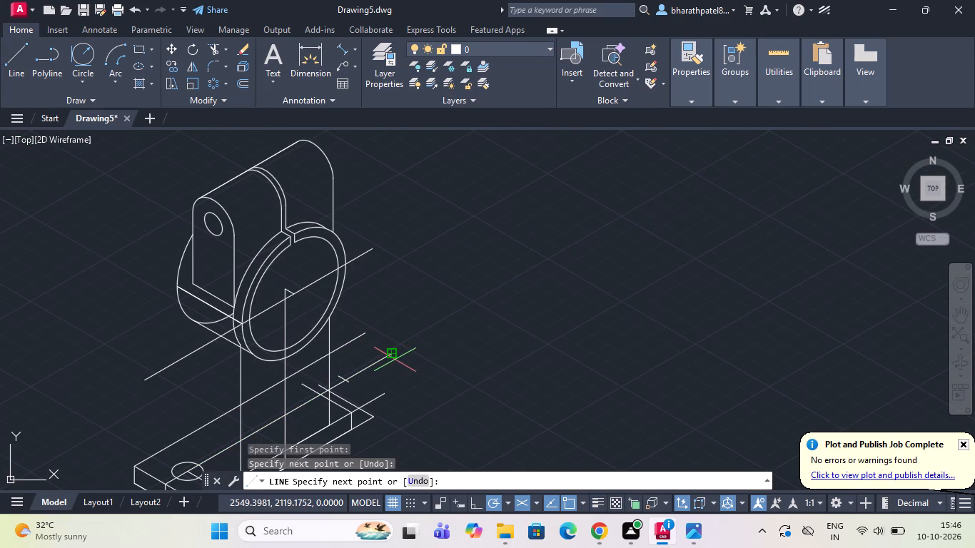
pyautogui.press('Escape')
pyautogui.scroll(2, 328, 402)
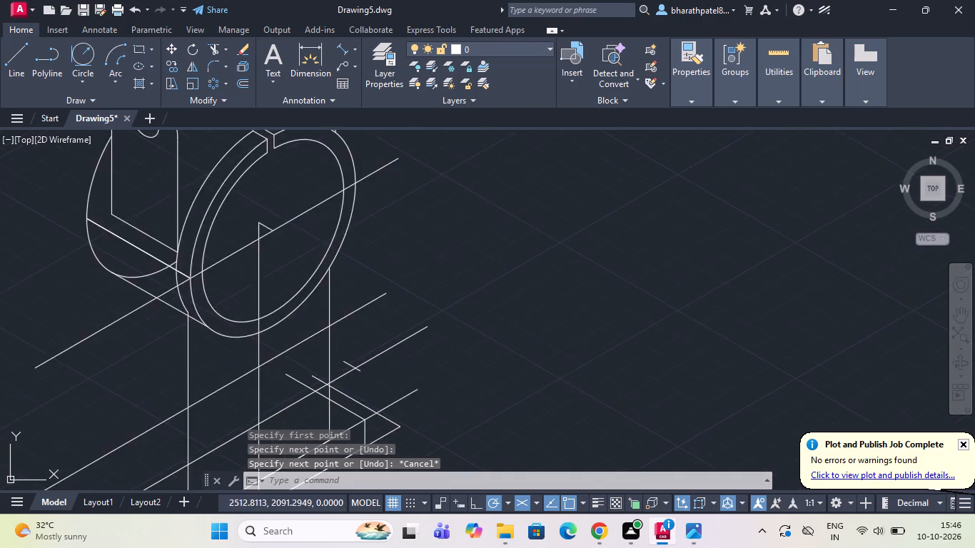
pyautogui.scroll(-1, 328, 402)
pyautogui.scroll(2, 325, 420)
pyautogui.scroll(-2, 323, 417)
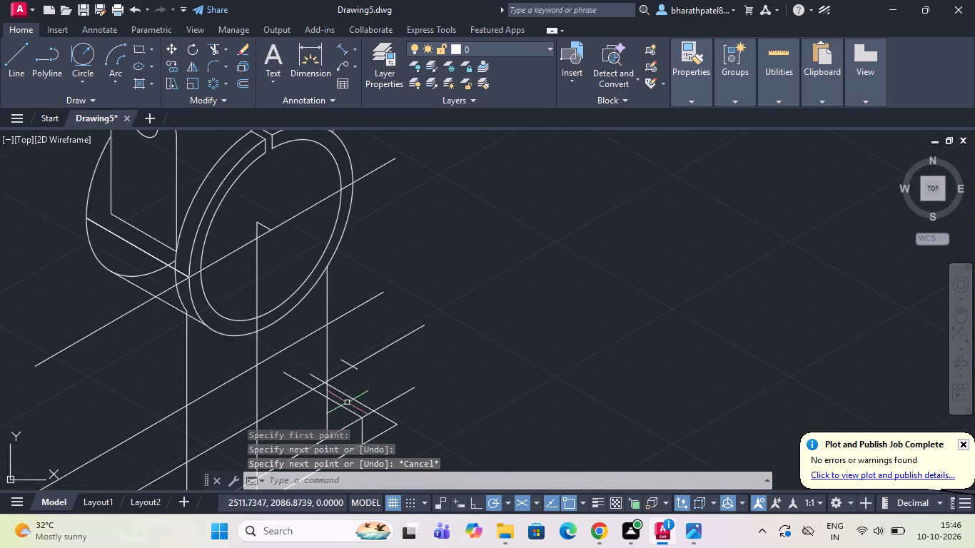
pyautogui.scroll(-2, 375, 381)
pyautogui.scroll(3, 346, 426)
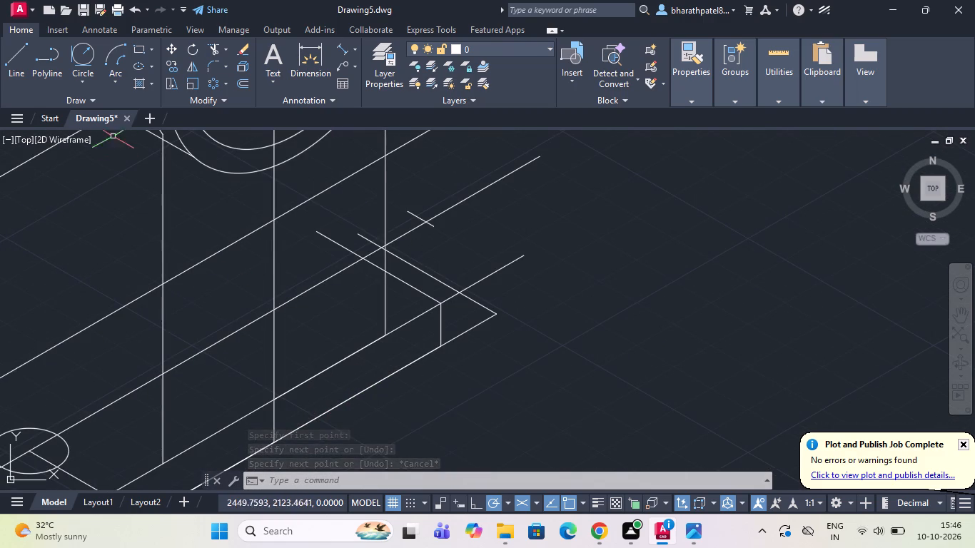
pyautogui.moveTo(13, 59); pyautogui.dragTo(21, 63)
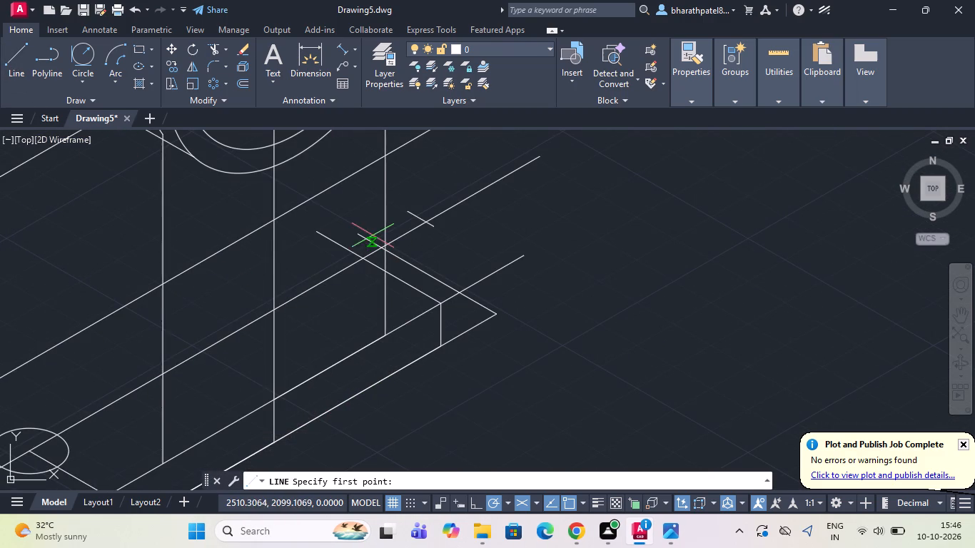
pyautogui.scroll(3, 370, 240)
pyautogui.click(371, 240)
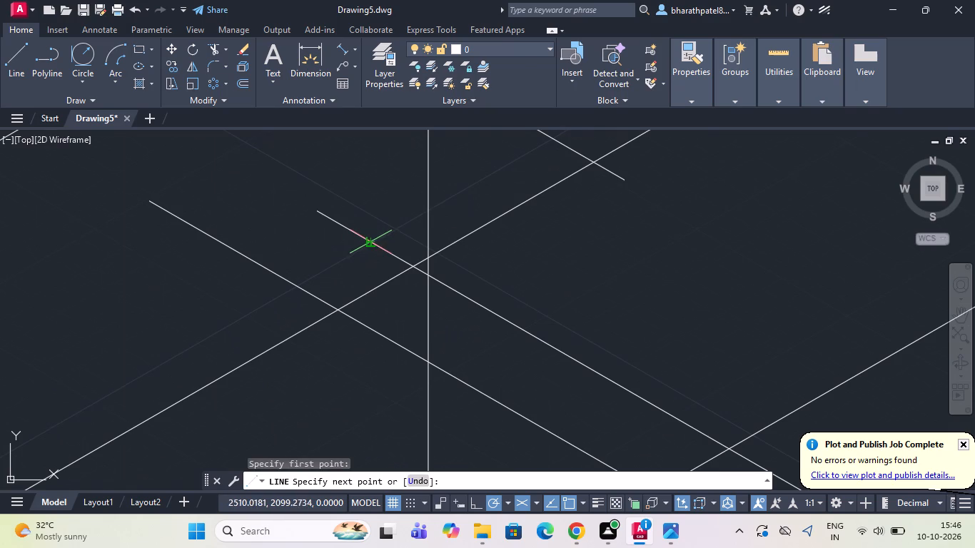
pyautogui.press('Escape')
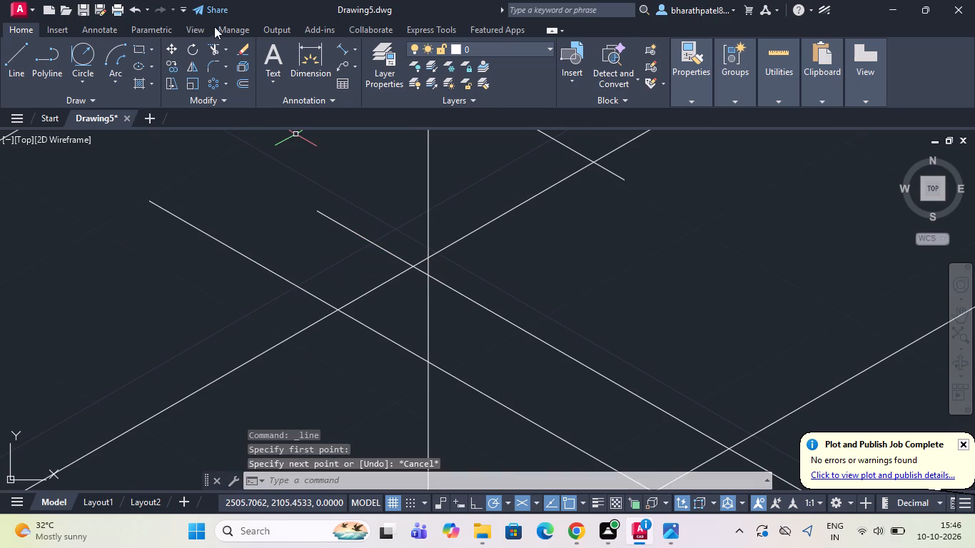
# Trim the outermost 150° line at the base's far end back to the front top edge, and remove the short 150° line crossing the lengthwise centreline.
pyautogui.click(217, 48)
pyautogui.moveTo(346, 236); pyautogui.dragTo(368, 222)
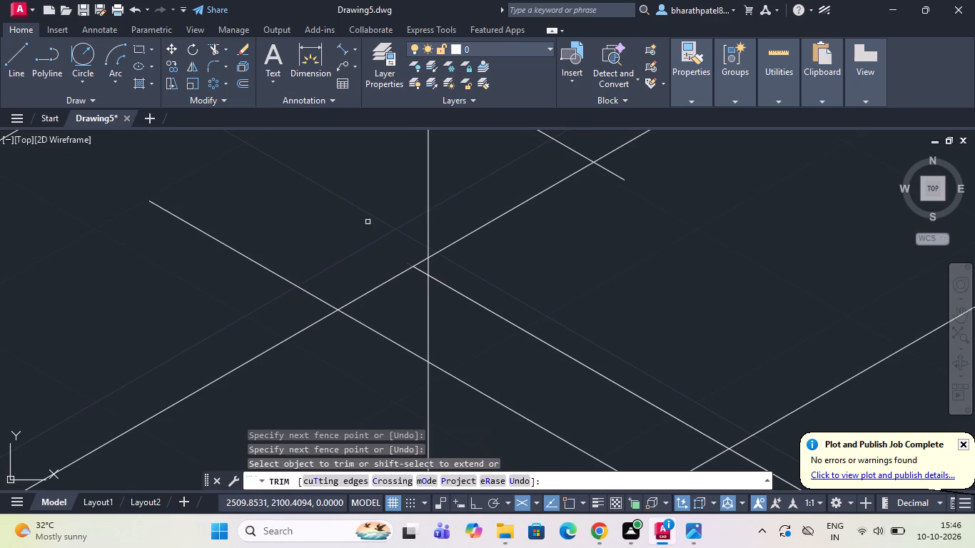
pyautogui.click(420, 271)
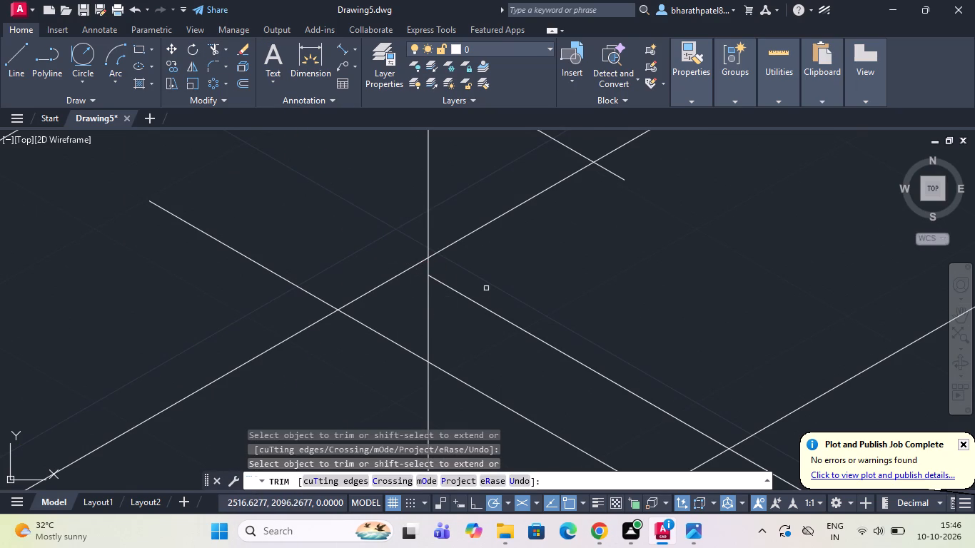
pyautogui.moveTo(489, 281); pyautogui.dragTo(493, 360)
pyautogui.scroll(-4, 495, 351)
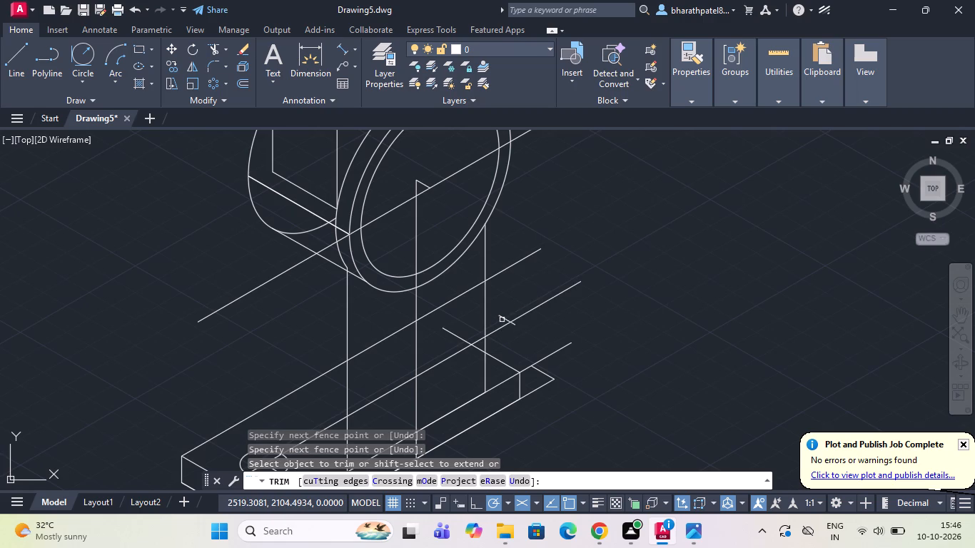
pyautogui.click(502, 320)
pyautogui.scroll(4, 505, 321)
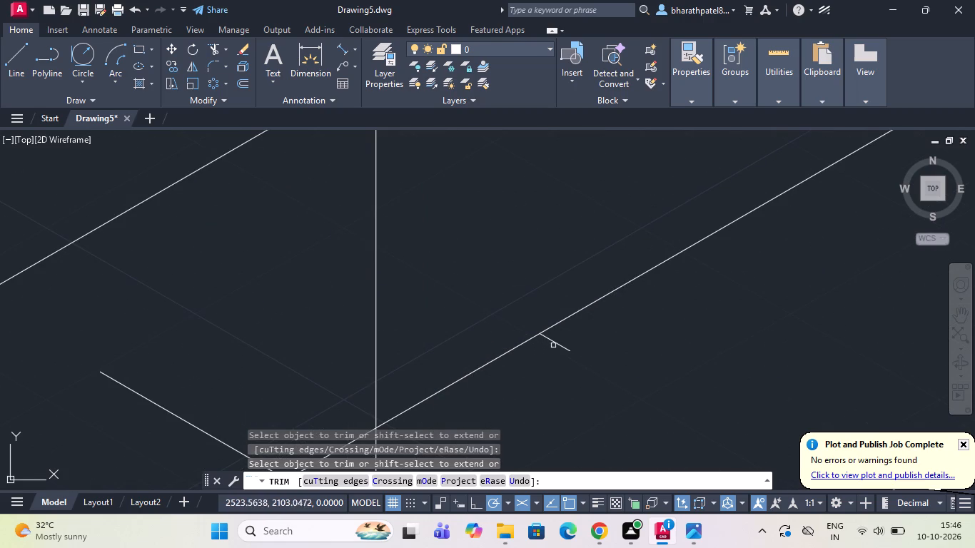
pyautogui.click(555, 342)
# Inspect the whole bracket and the far end of its base plate.
pyautogui.scroll(-7, 555, 342)
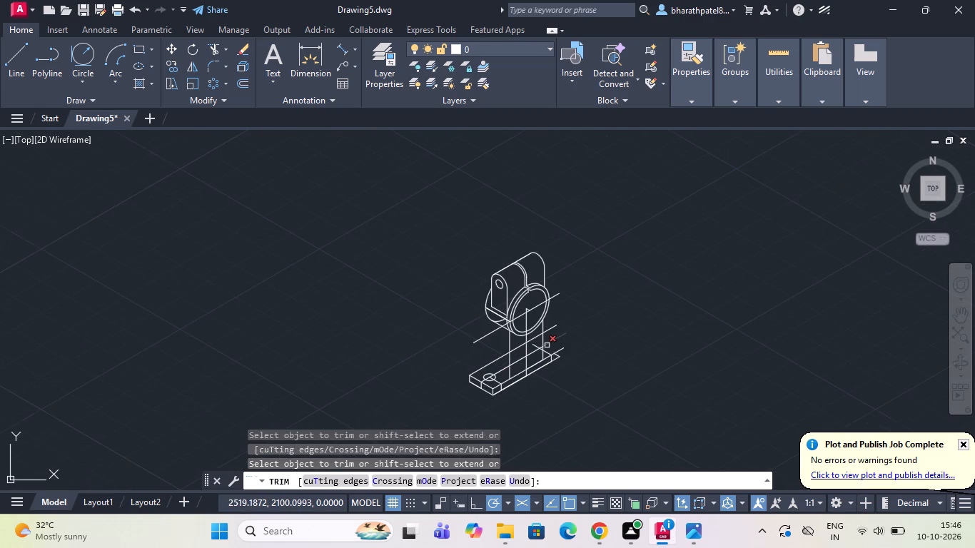
pyautogui.scroll(2, 531, 397)
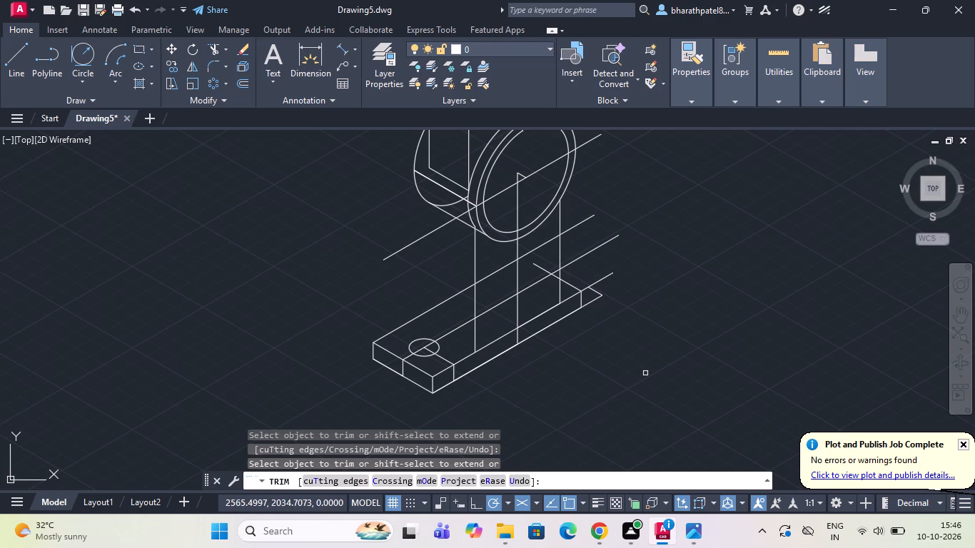
pyautogui.scroll(-1, 615, 348)
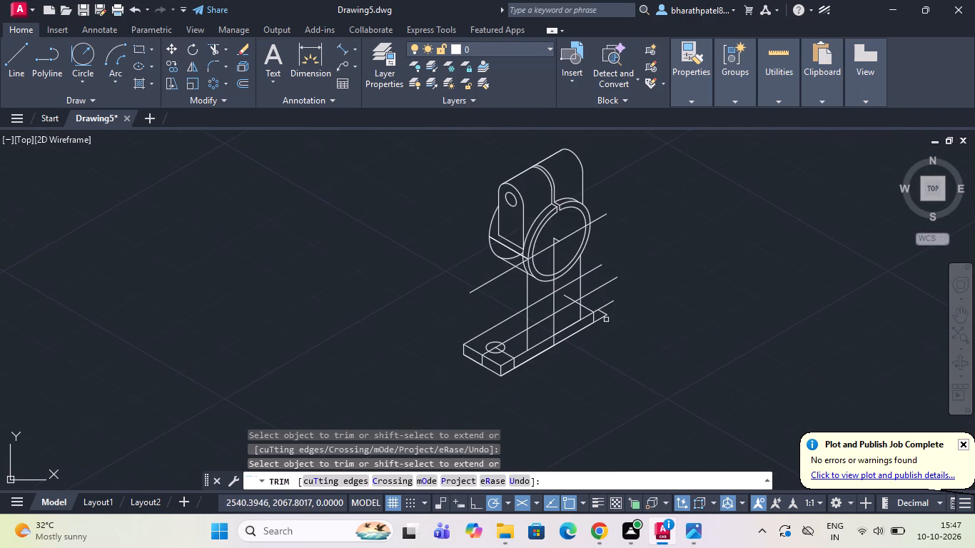
pyautogui.scroll(2, 612, 270)
pyautogui.scroll(-1, 588, 432)
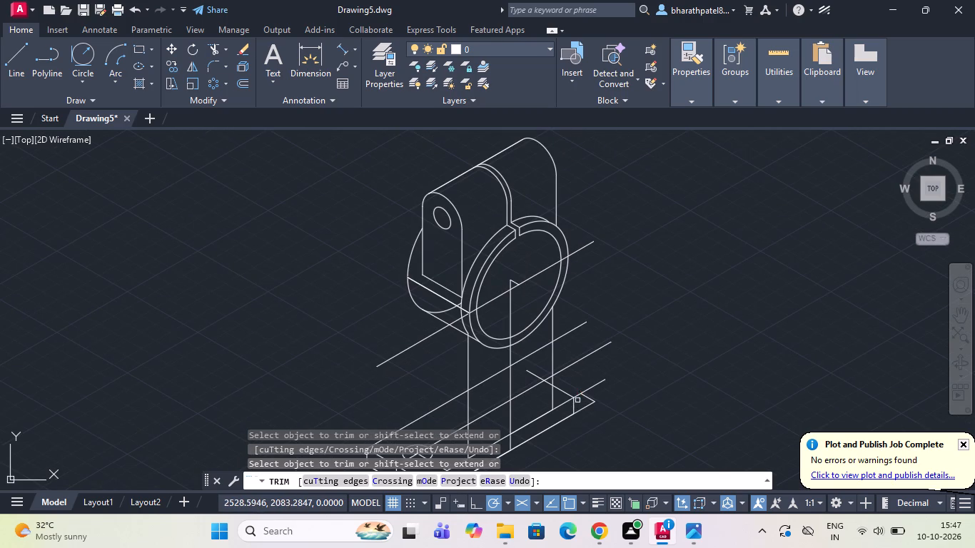
pyautogui.scroll(-1, 590, 385)
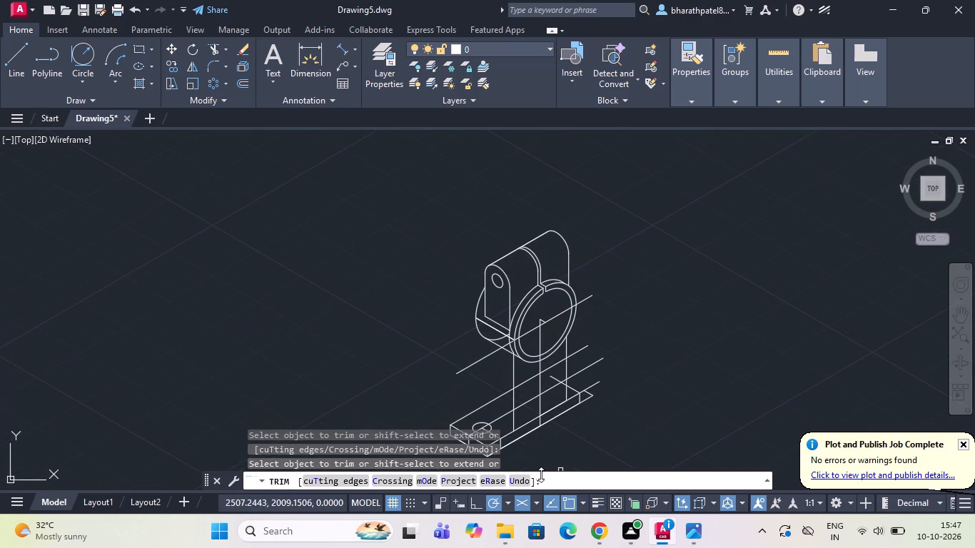
pyautogui.scroll(1, 539, 475)
pyautogui.scroll(1, 468, 422)
pyautogui.scroll(-1, 295, 247)
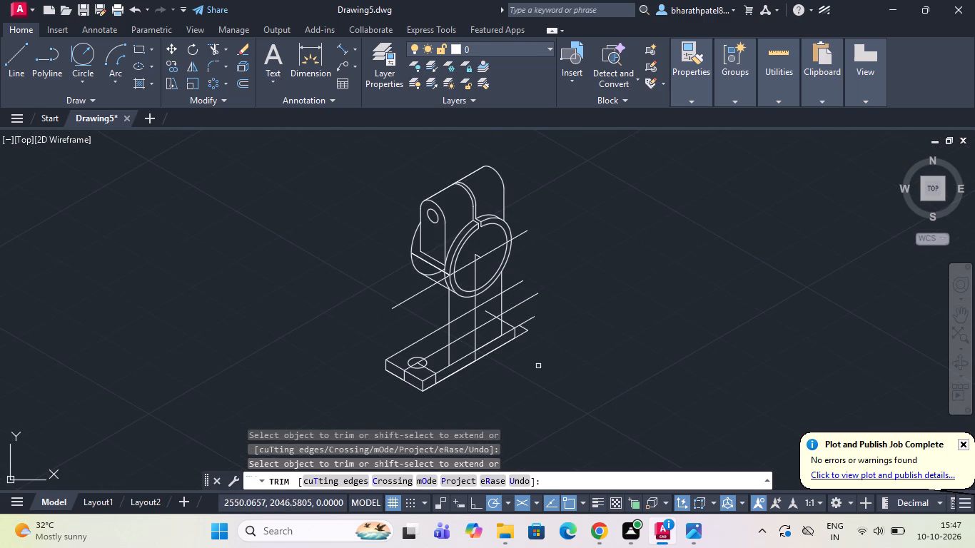
pyautogui.scroll(2, 537, 365)
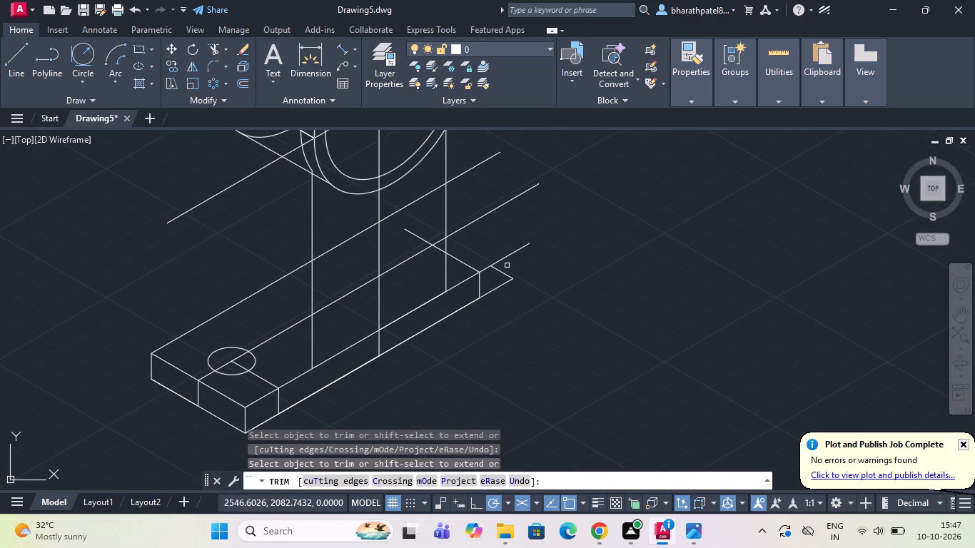
pyautogui.press('Escape')
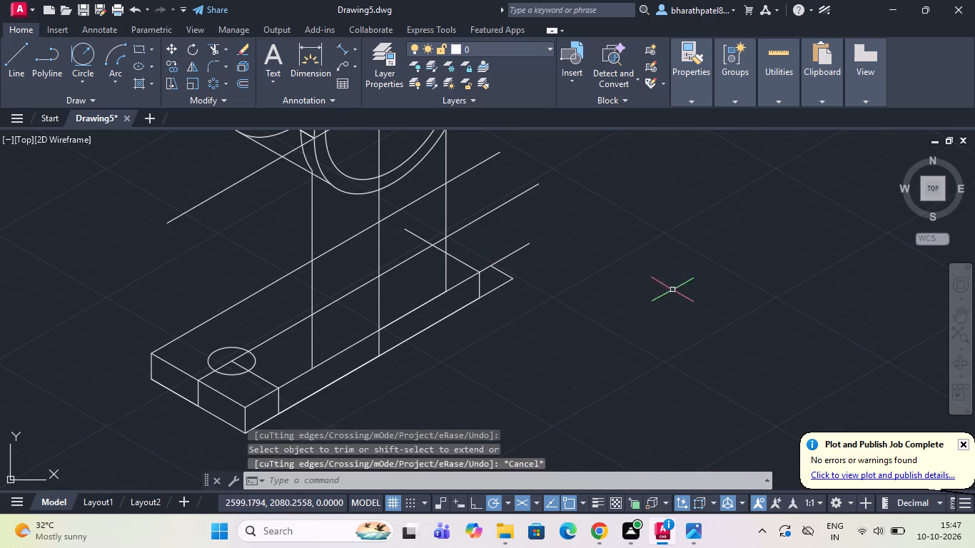
# Draw a 15-unit diameter isocircle centred where the lengthwise centreline crosses the 150° line at the base's far end.
pyautogui.write('ell')
pyautogui.press('Return')
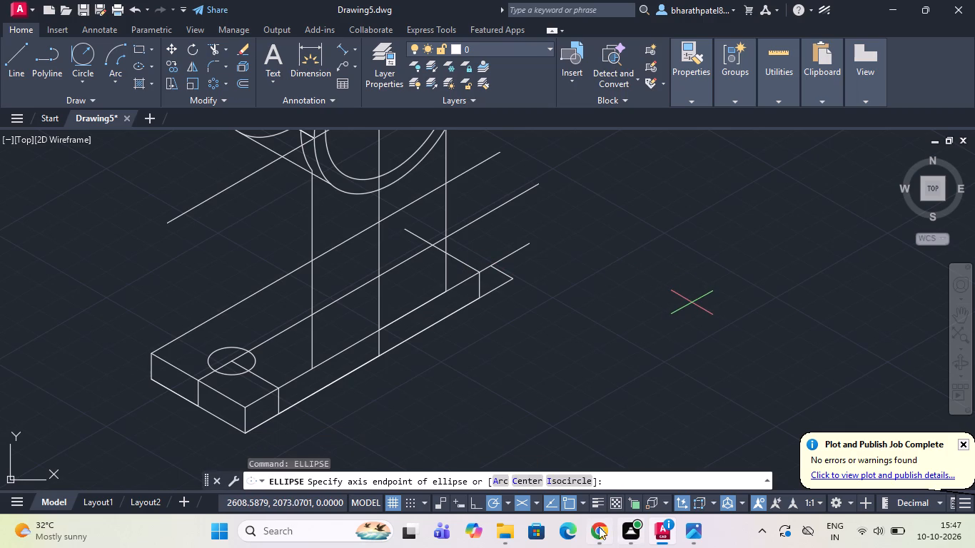
pyautogui.click(565, 478)
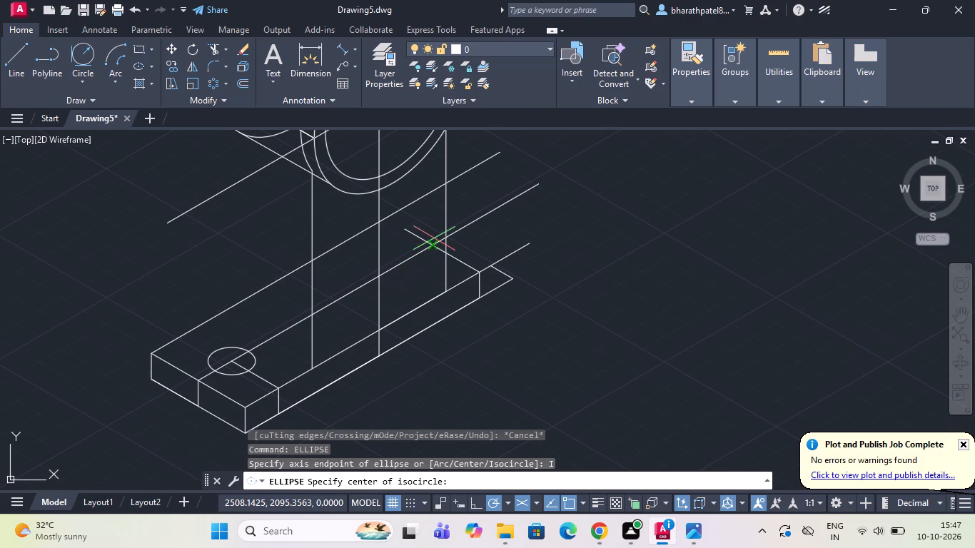
pyautogui.moveTo(434, 246); pyautogui.dragTo(440, 250)
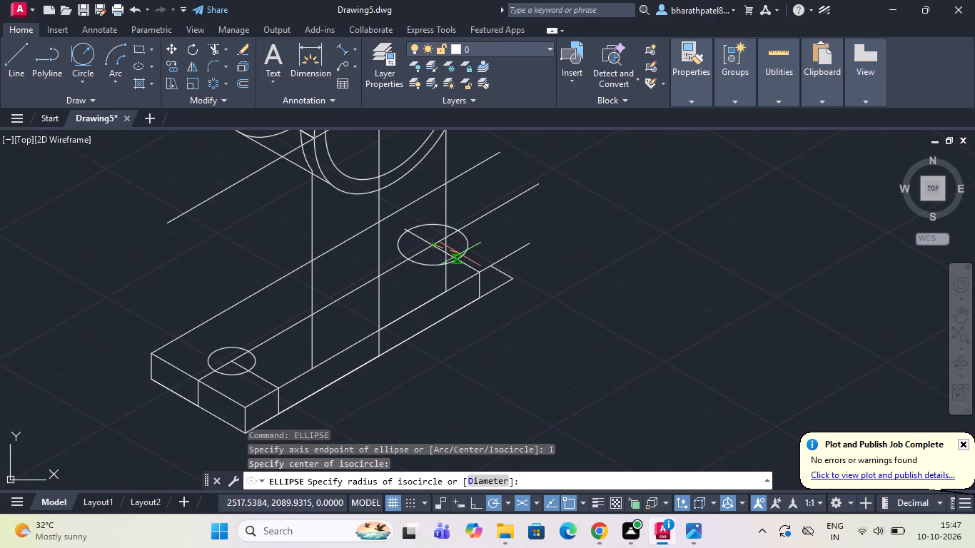
pyautogui.click(479, 482)
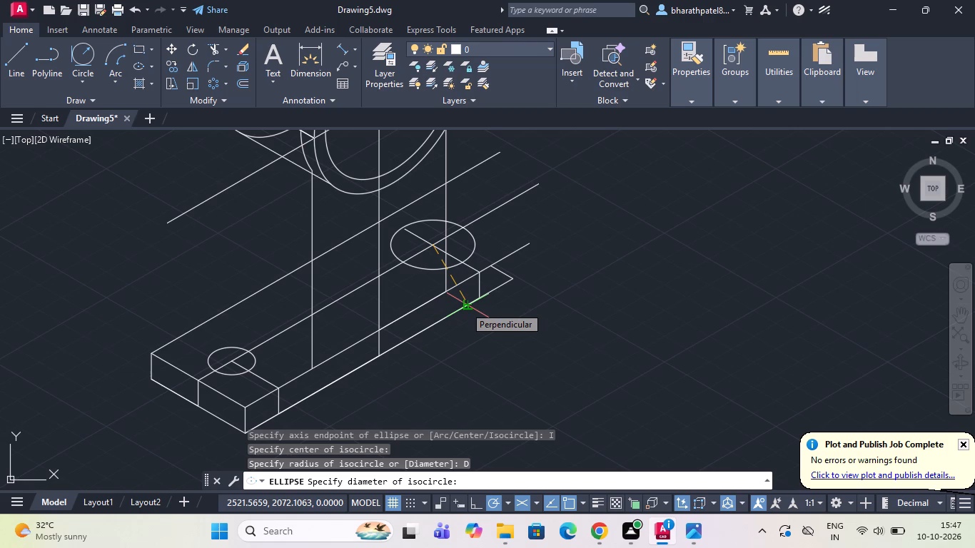
pyautogui.write('15')
pyautogui.press('Return')
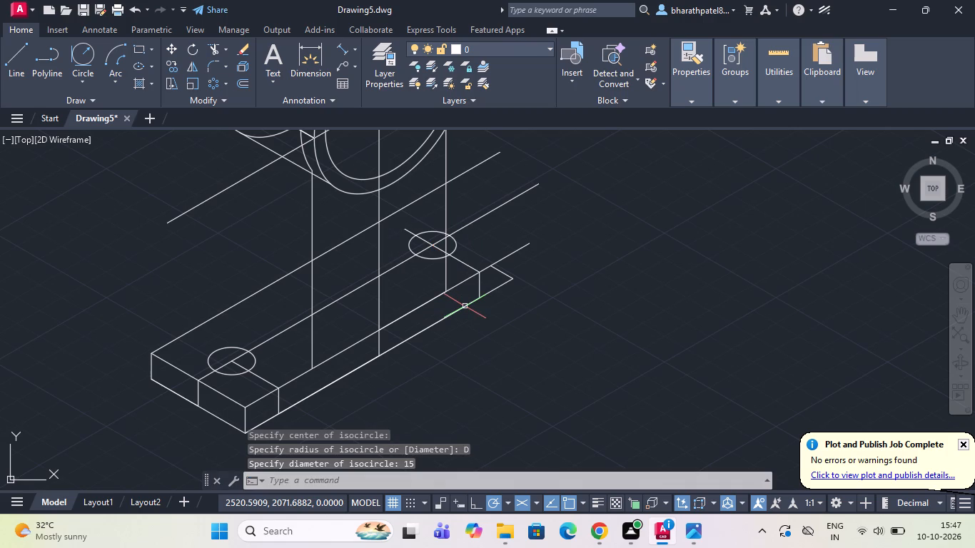
# Trim away the far isocircle and centreline portions behind the upright, plus the centreline pieces inside the remaining arc.
pyautogui.scroll(2, 465, 258)
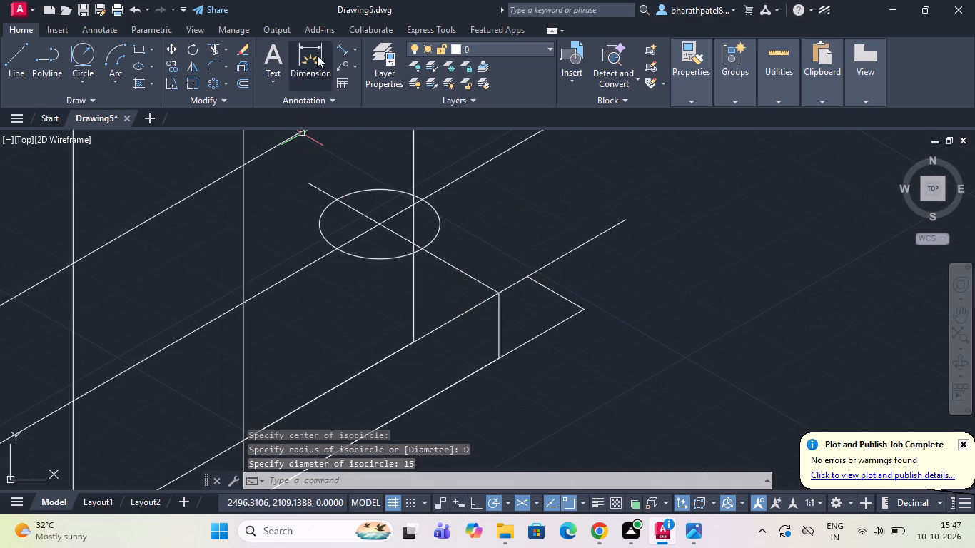
pyautogui.click(216, 48)
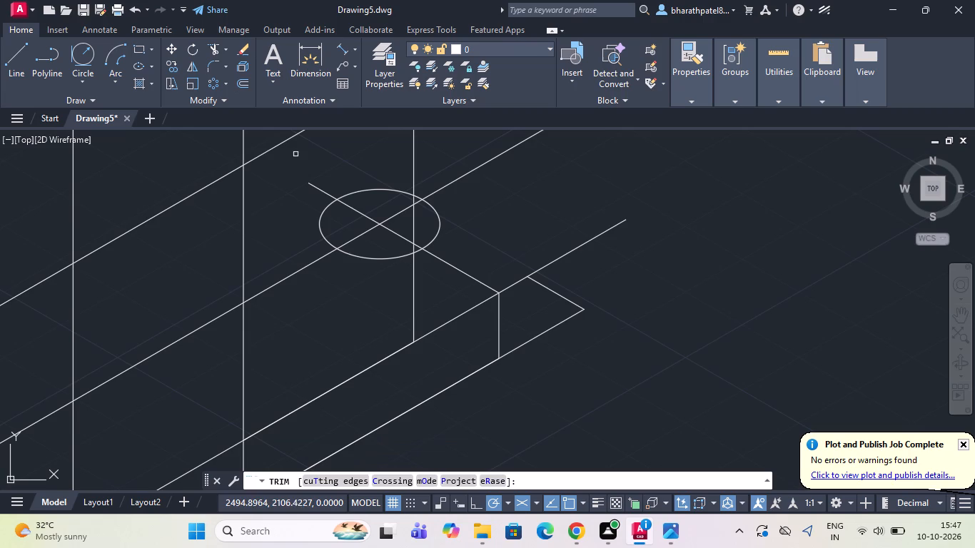
pyautogui.moveTo(356, 182); pyautogui.dragTo(360, 289)
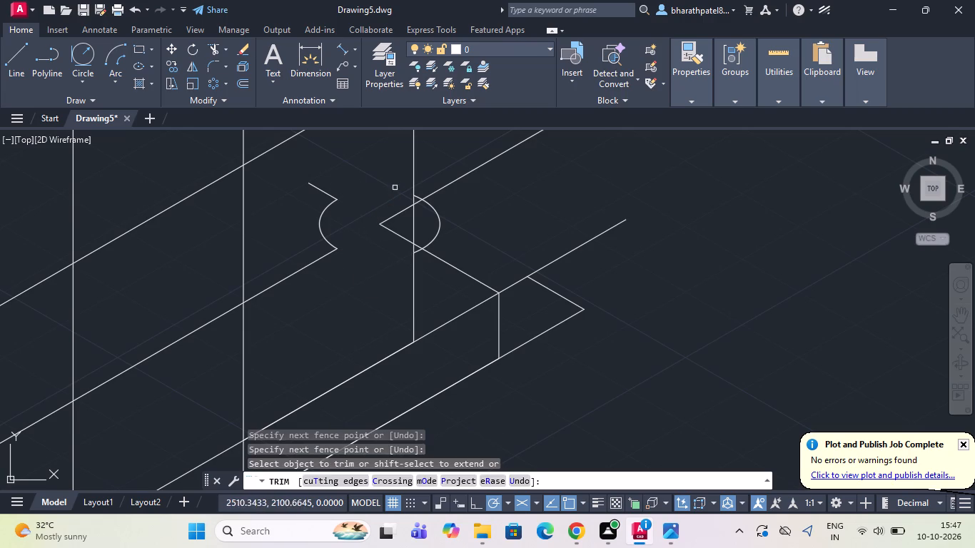
pyautogui.moveTo(395, 179); pyautogui.dragTo(380, 263)
pyautogui.moveTo(332, 163); pyautogui.dragTo(291, 281)
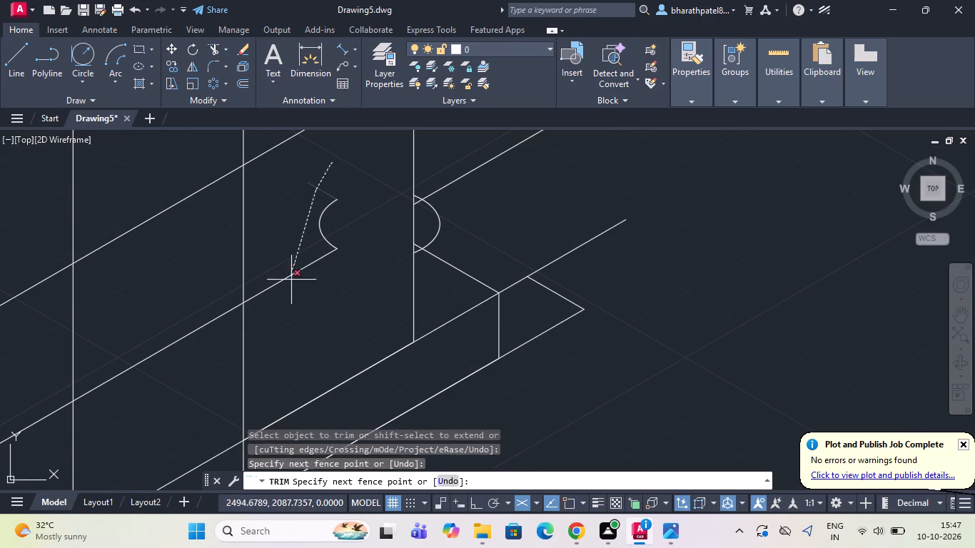
pyautogui.moveTo(291, 281); pyautogui.dragTo(308, 272)
pyautogui.moveTo(313, 233); pyautogui.dragTo(332, 225)
pyautogui.scroll(3, 348, 241)
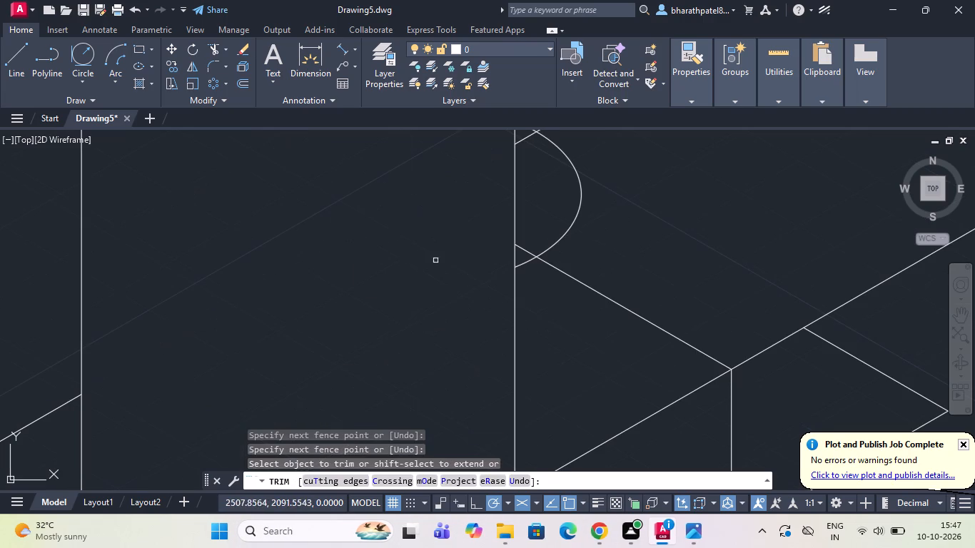
pyautogui.click(527, 252)
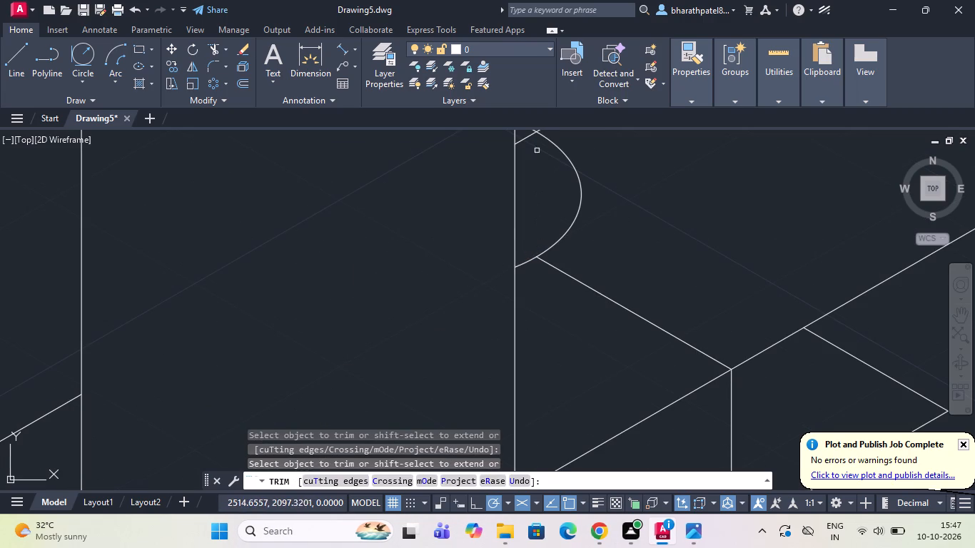
pyautogui.click(530, 133)
# Trim the leftover top edge, bottom edge and 150° stub extending beyond the short vertical line at the base's far end.
pyautogui.scroll(-5, 522, 178)
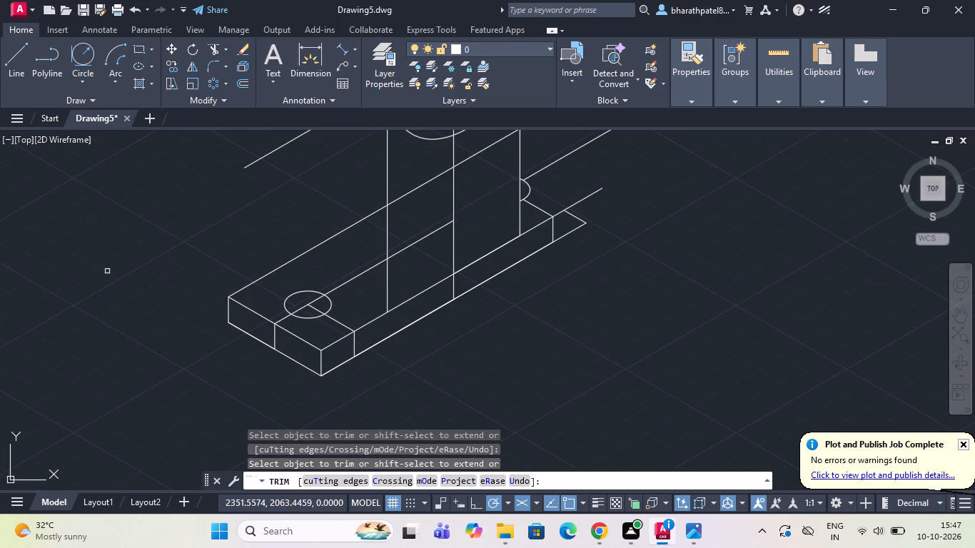
pyautogui.scroll(-1, 108, 285)
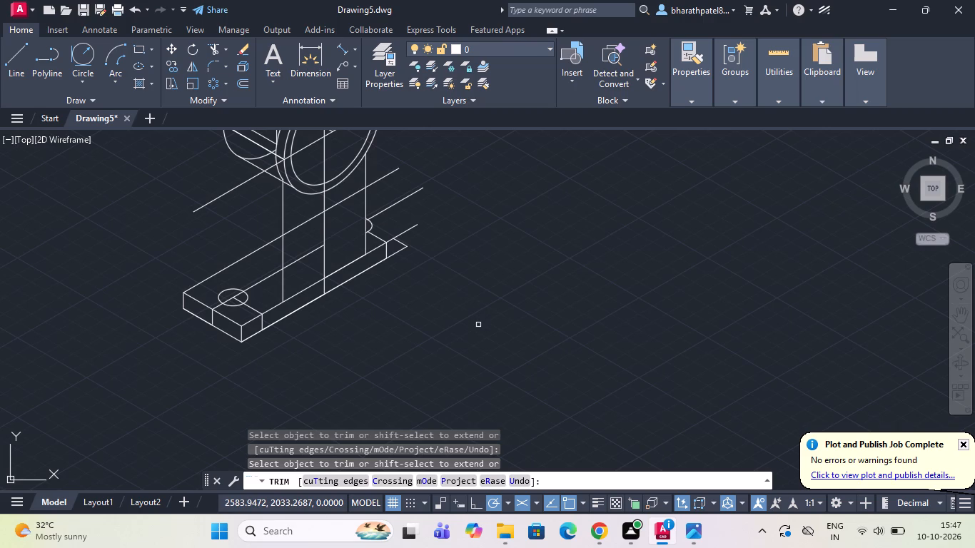
pyautogui.click(390, 242)
pyautogui.click(399, 234)
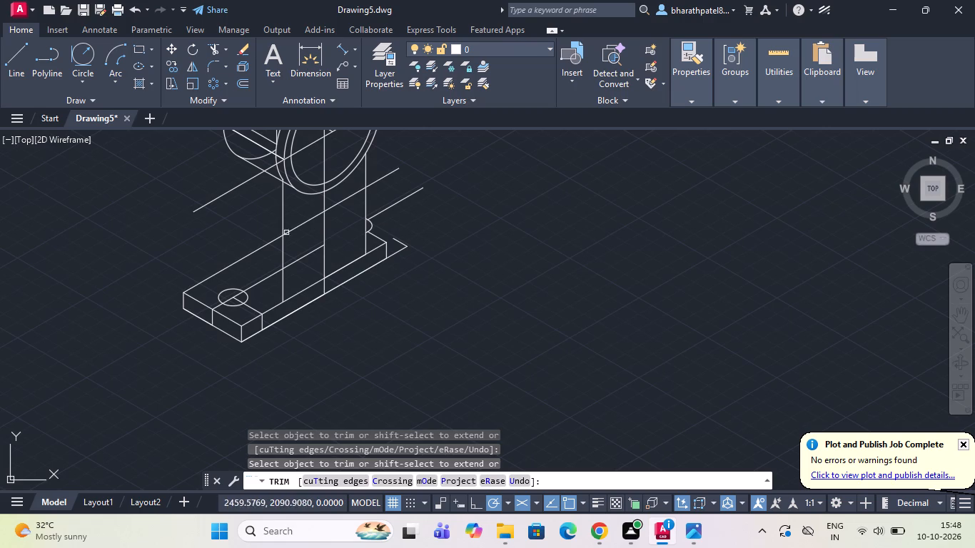
pyautogui.click(398, 243)
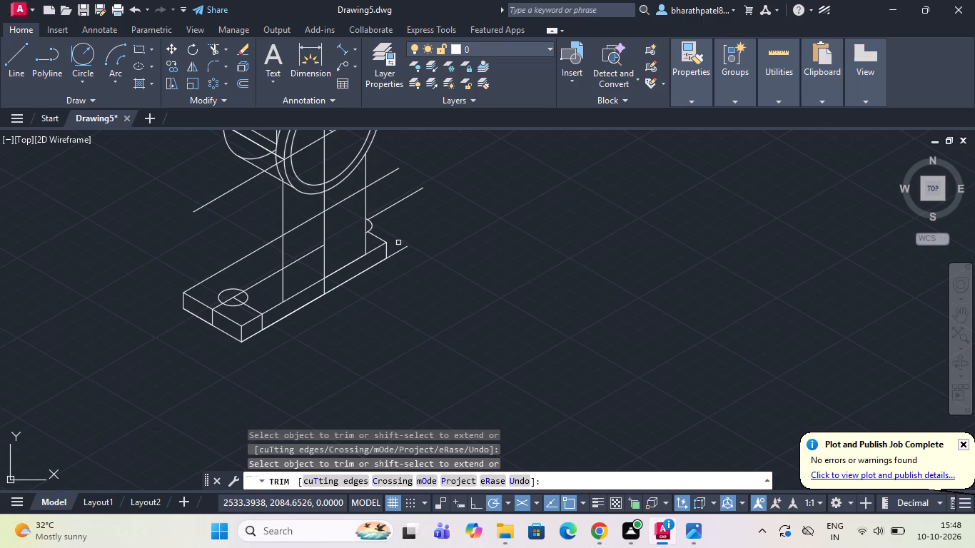
pyautogui.click(401, 249)
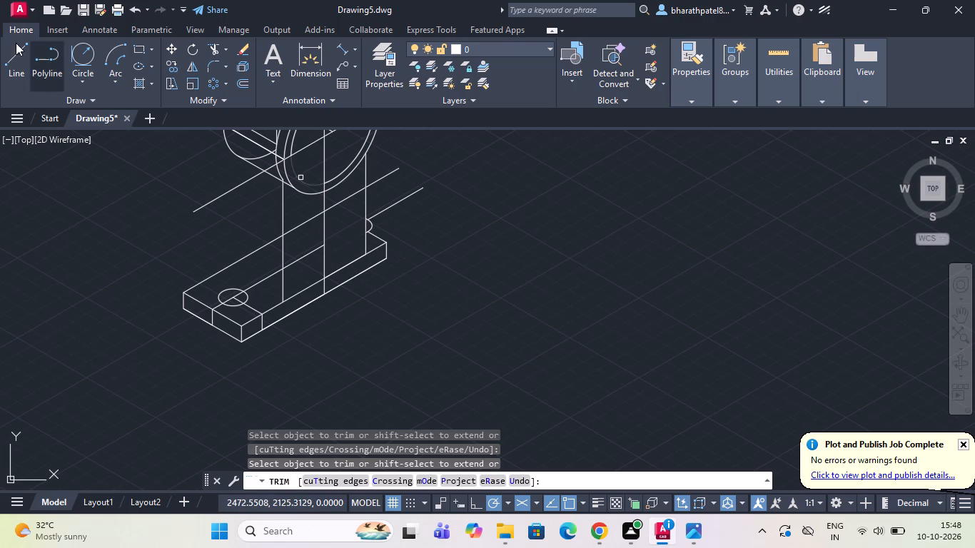
# Draw the base's far end from the centre vertical's bottom: 60 units along 30°, 10 units up, and back along 150° past the upright.
pyautogui.click(21, 51)
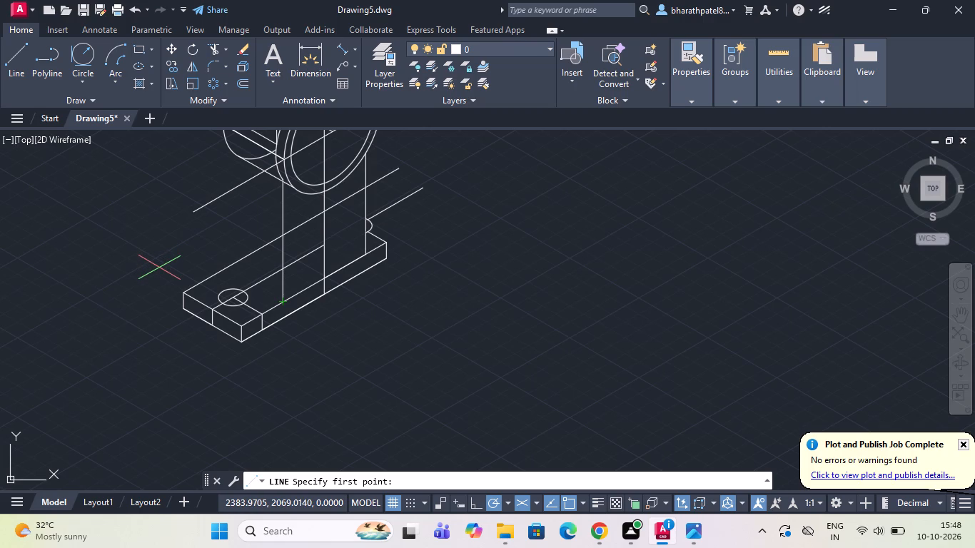
pyautogui.click(8, 63)
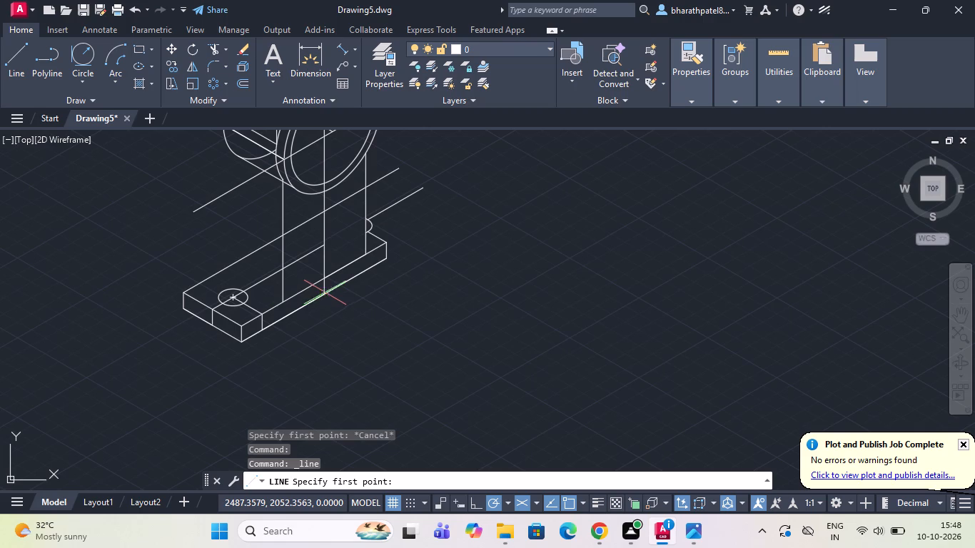
pyautogui.scroll(2, 321, 294)
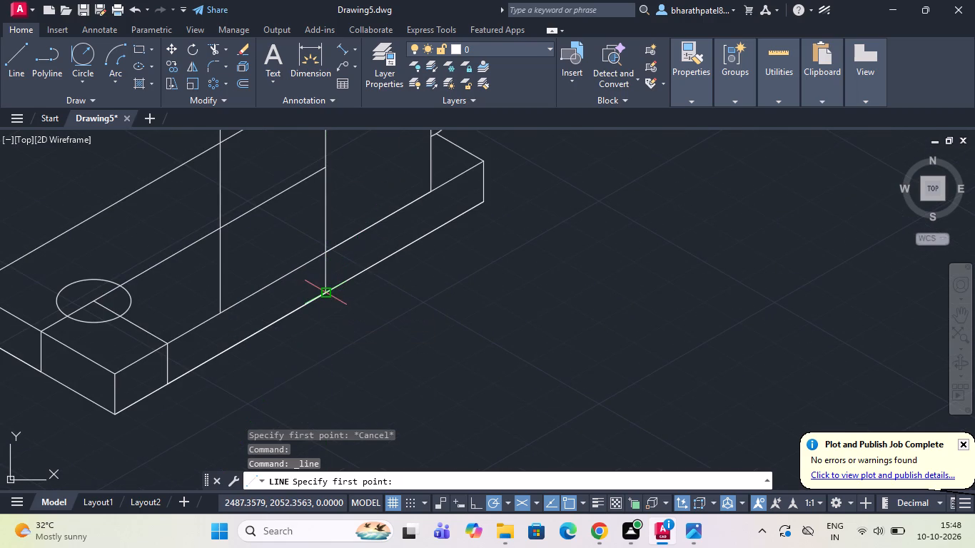
pyautogui.click(324, 293)
pyautogui.scroll(-5, 324, 293)
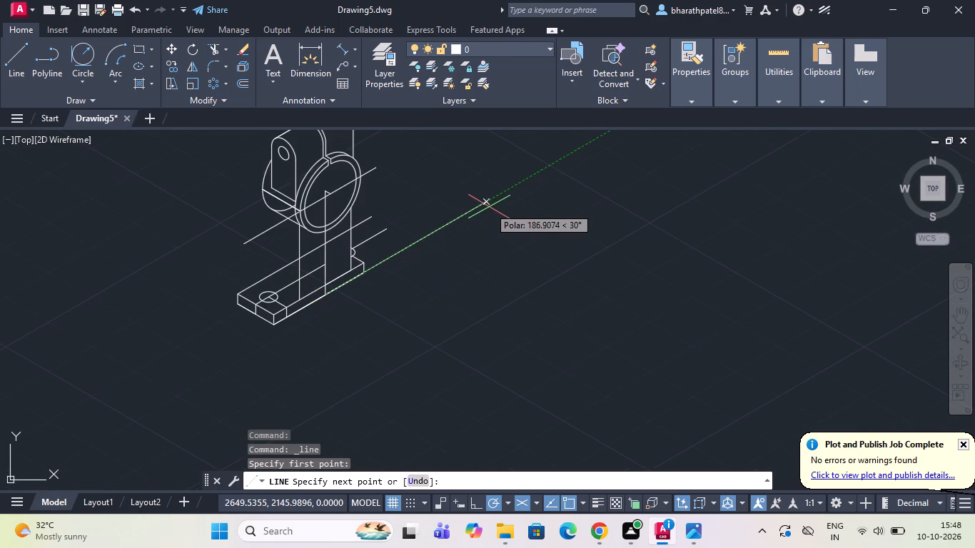
pyautogui.press('6')
pyautogui.press('0')
pyautogui.press('Return')
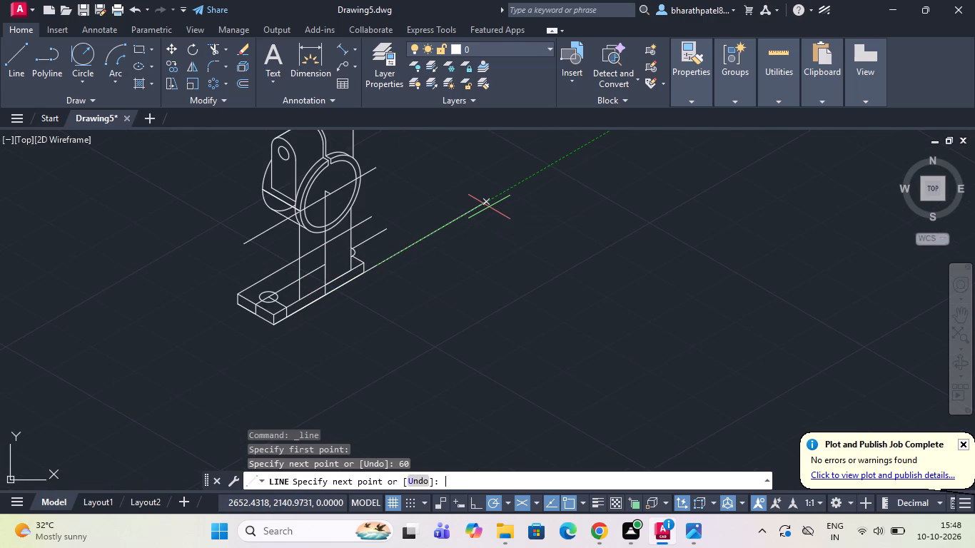
pyautogui.scroll(2, 376, 235)
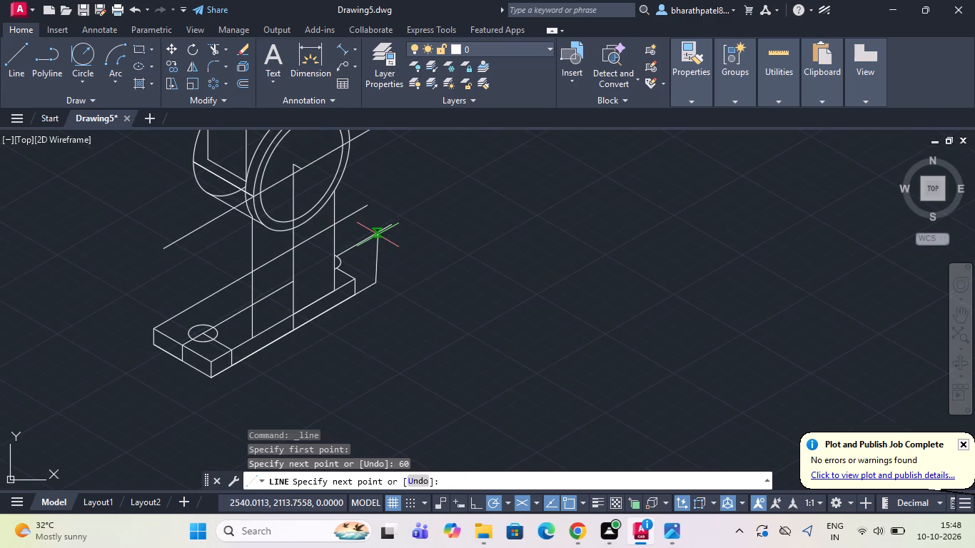
pyautogui.scroll(2, 378, 235)
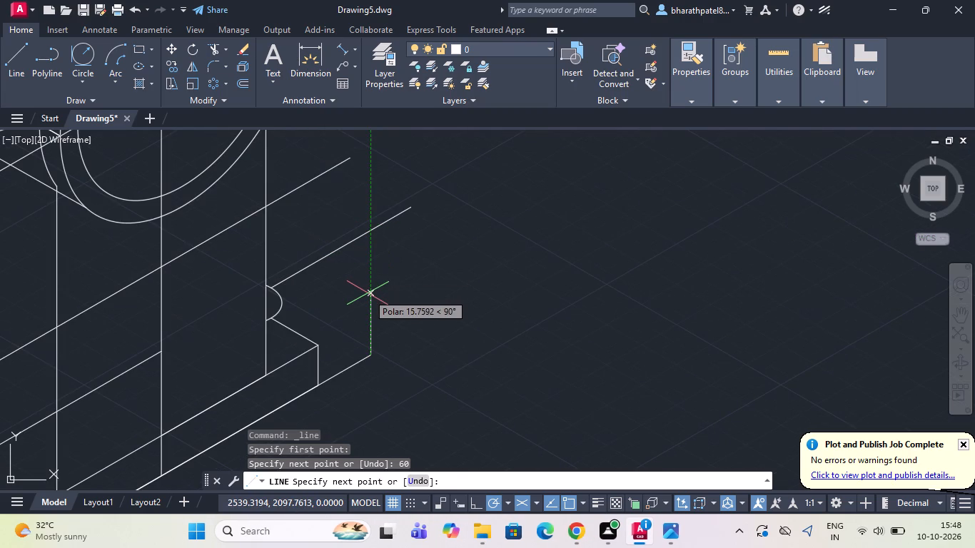
pyautogui.write('10')
pyautogui.press('Return')
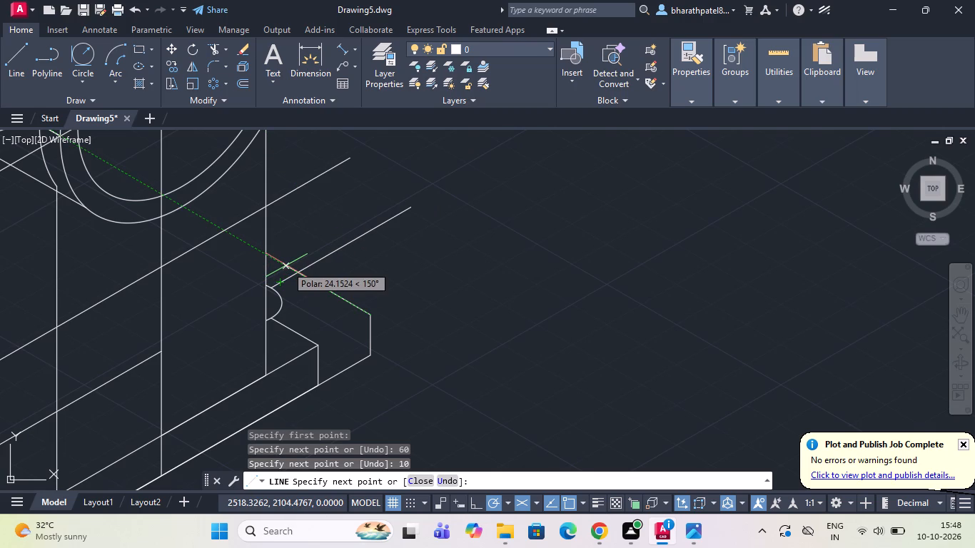
pyautogui.click(212, 219)
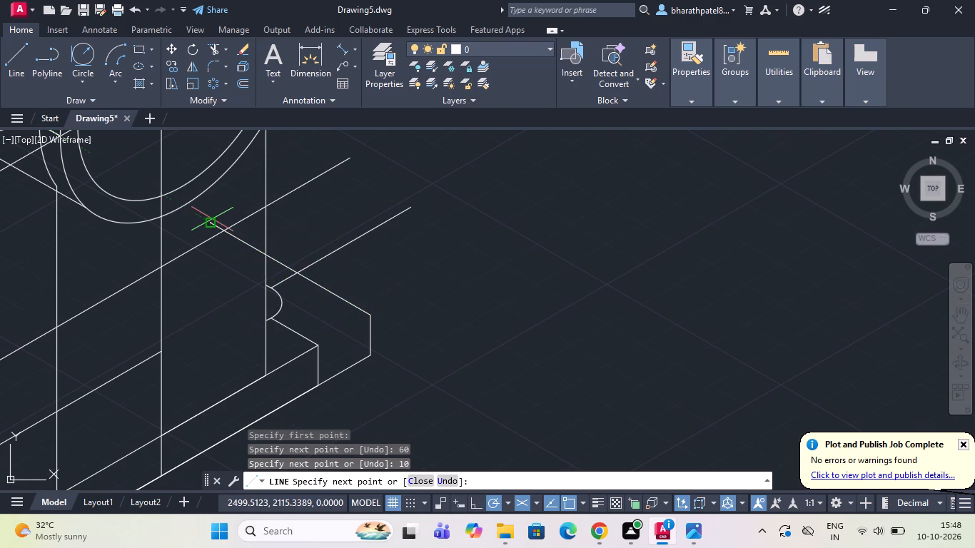
pyautogui.press('Escape')
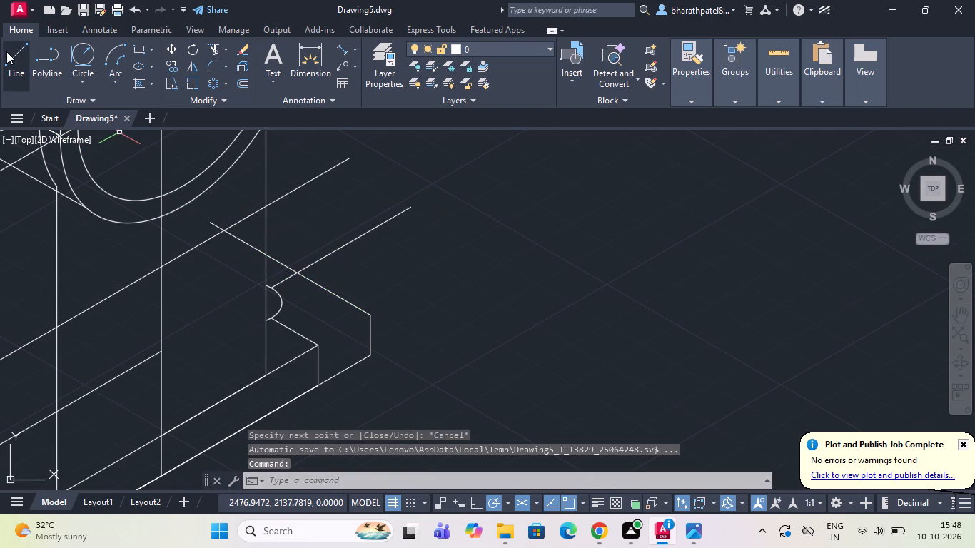
# Draw a 30° line from the top of the inner short vertical through the new far corner, extending the base's front top edge.
pyautogui.moveTo(6, 51); pyautogui.dragTo(24, 70)
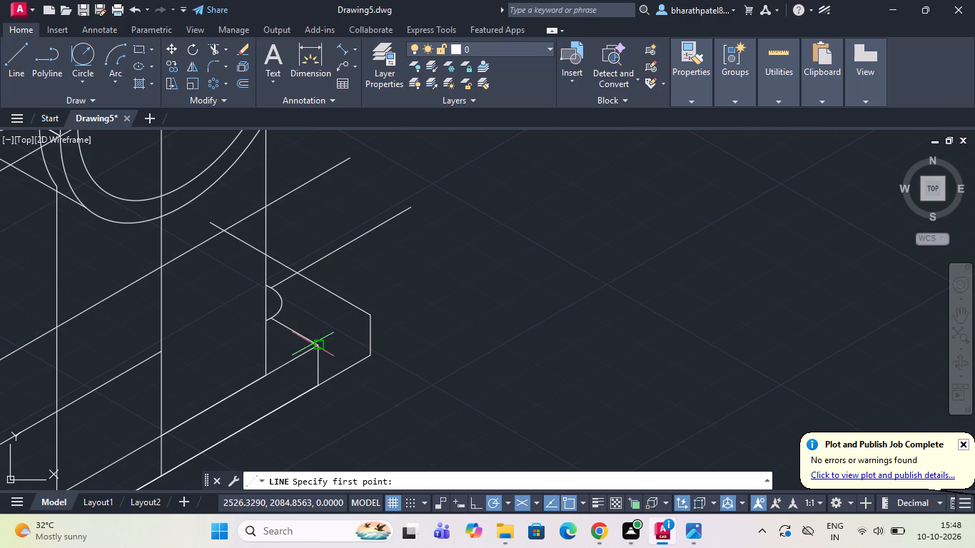
pyautogui.click(317, 344)
pyautogui.click(455, 261)
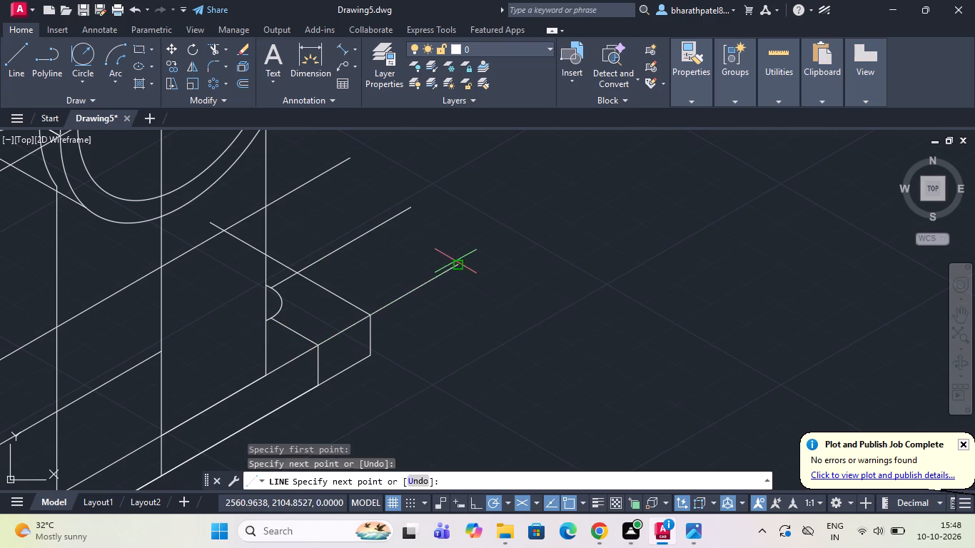
pyautogui.press('Escape')
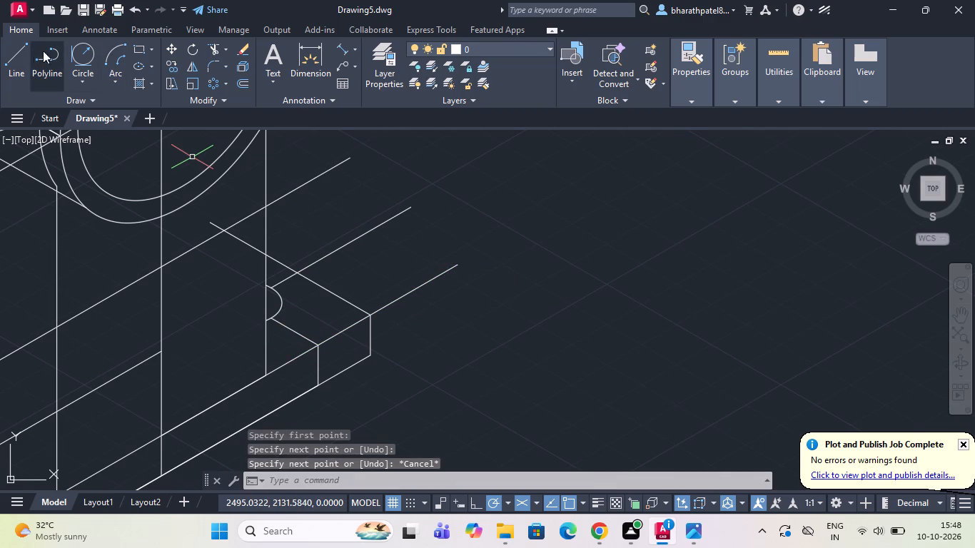
# Trim the lengthwise overshoots at the base's far end, plus the inner short vertical, 150° hole line and centreline stub around the arc.
pyautogui.click(215, 51)
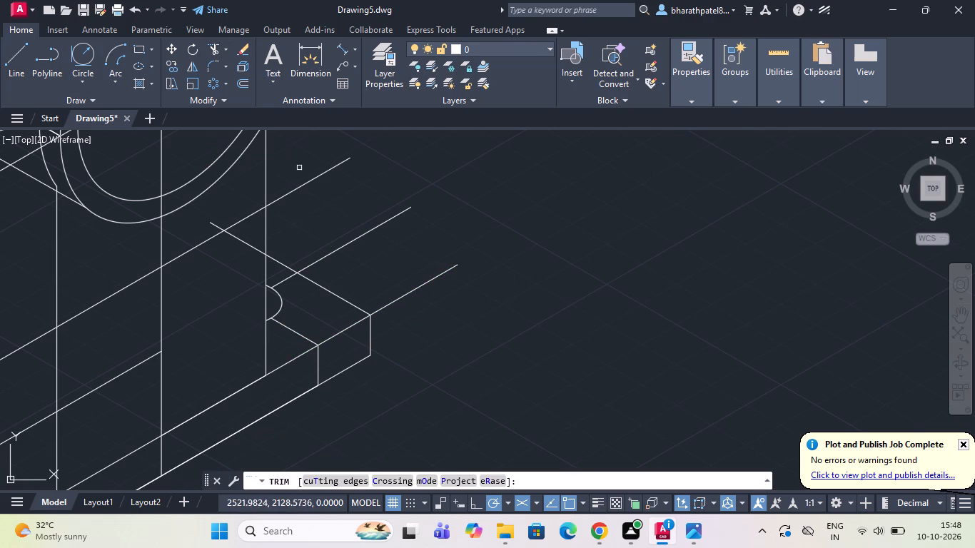
pyautogui.moveTo(295, 161); pyautogui.dragTo(418, 318)
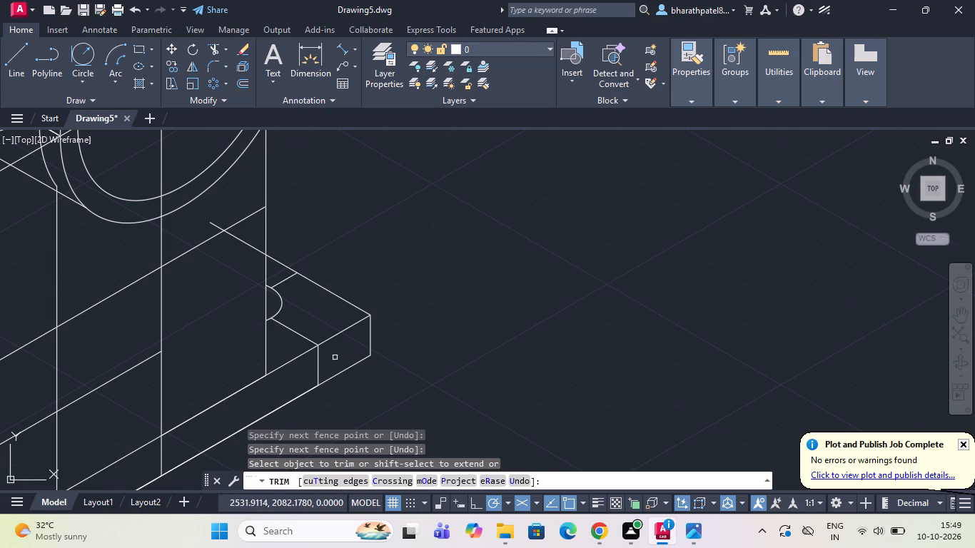
pyautogui.click(317, 364)
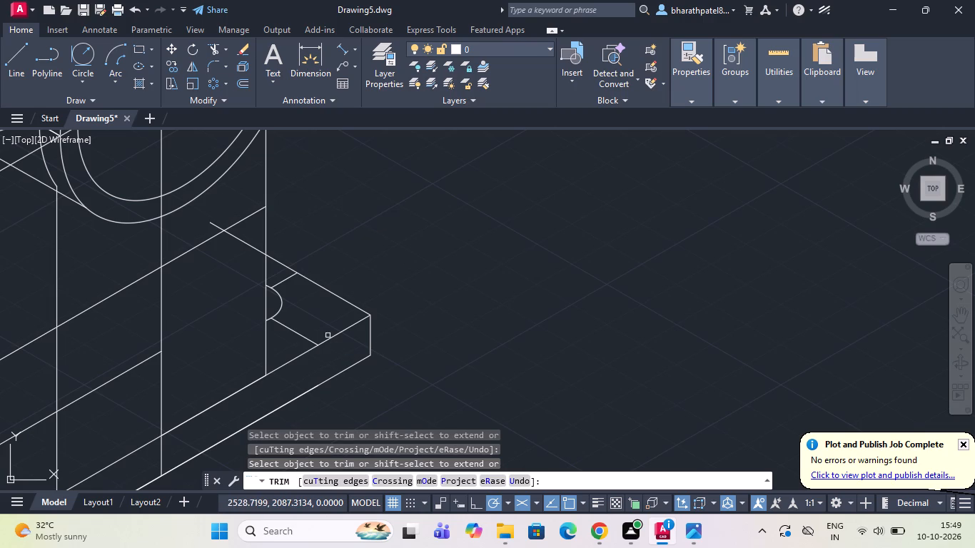
pyautogui.click(300, 336)
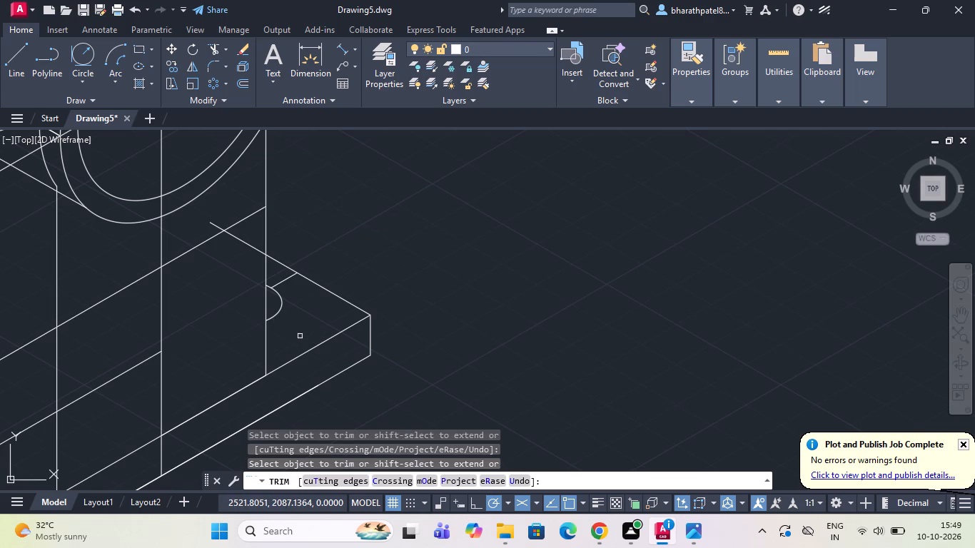
pyautogui.click(284, 280)
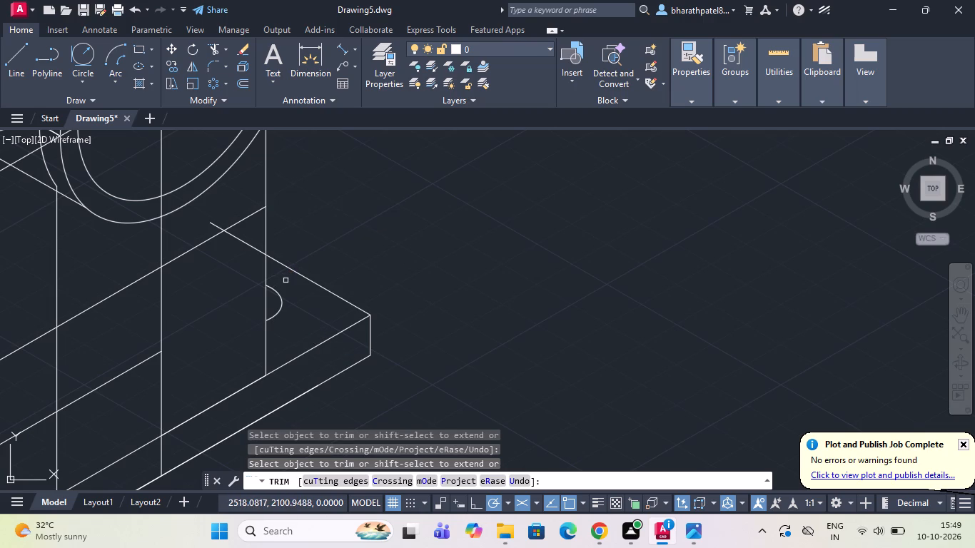
# Trim the short vertical on the base's front face and the 150° line outside the near hole.
pyautogui.scroll(-2, 289, 290)
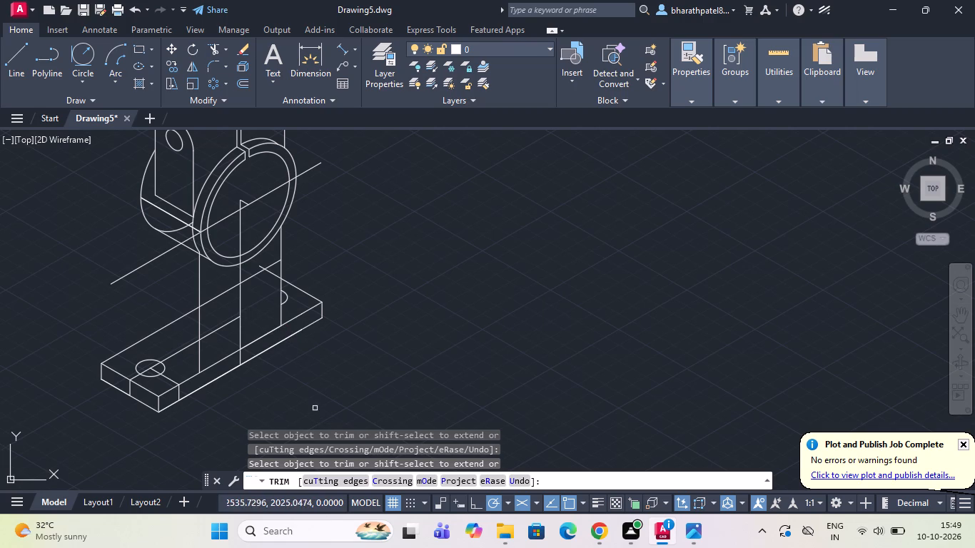
pyautogui.click(179, 393)
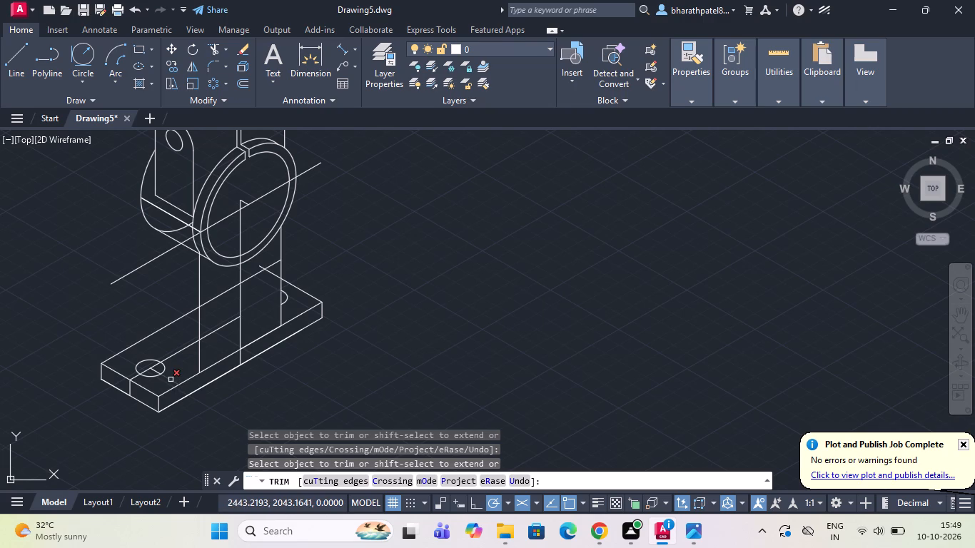
pyautogui.click(171, 380)
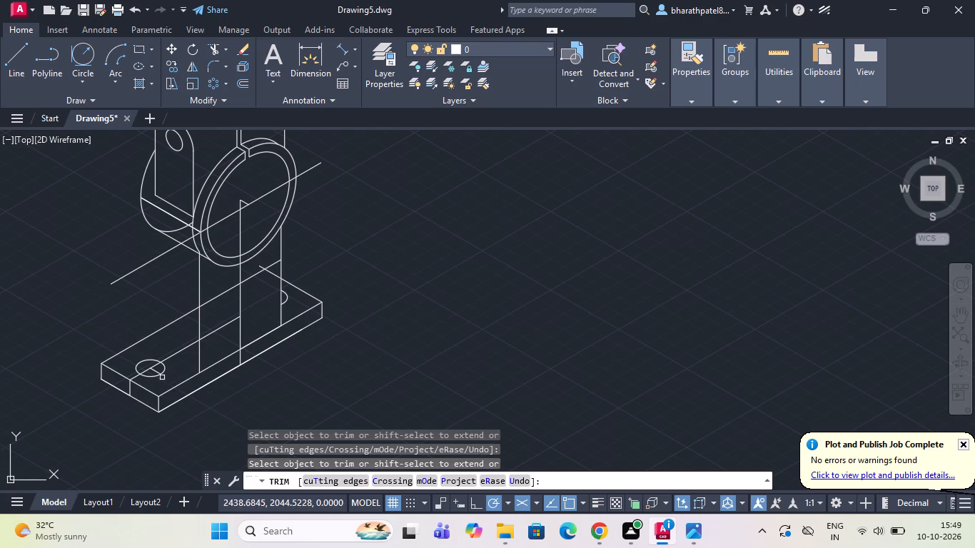
# From the upright's near edge at the cylinder's tangent line, draw 6 units along 150° and a vertical down past the base's front top edge.
pyautogui.click(14, 72)
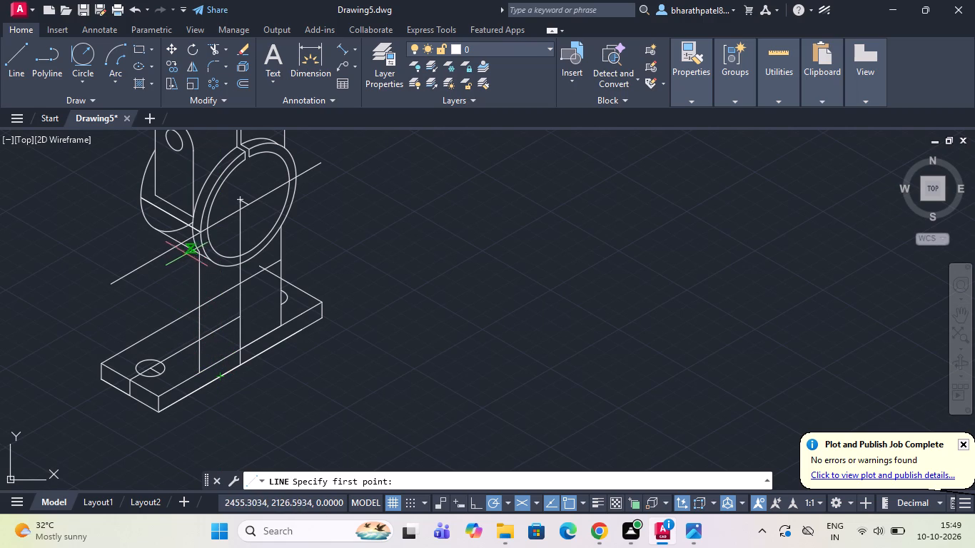
pyautogui.scroll(4, 186, 254)
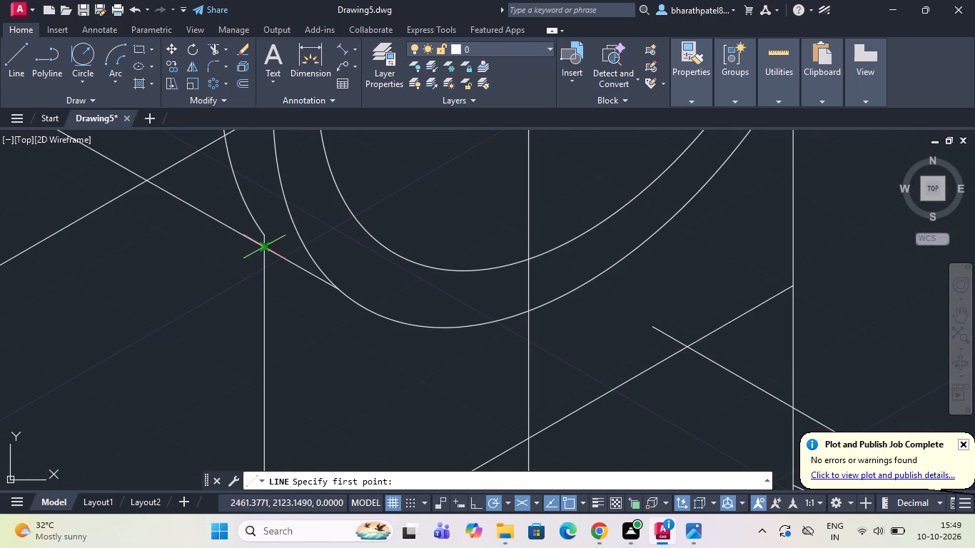
pyautogui.click(268, 245)
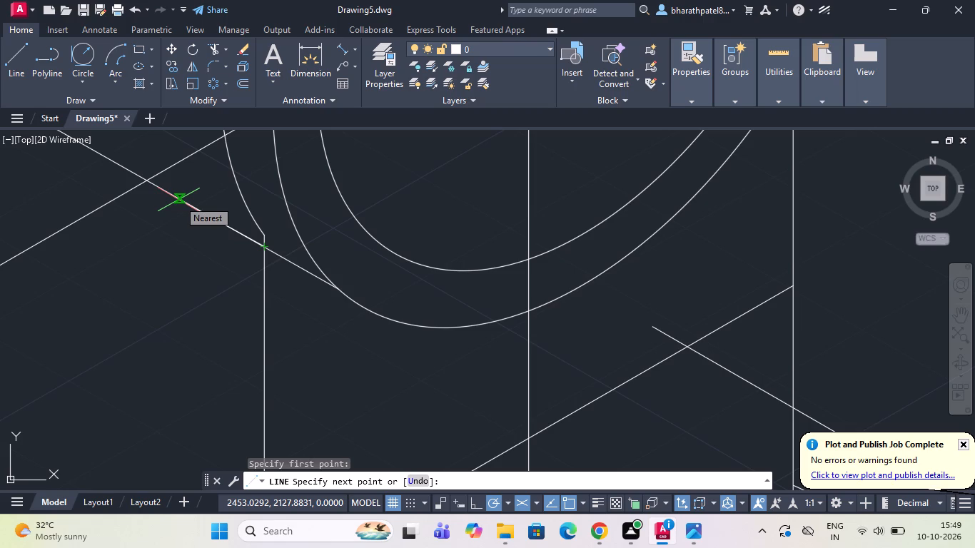
pyautogui.press('6')
pyautogui.press('Return')
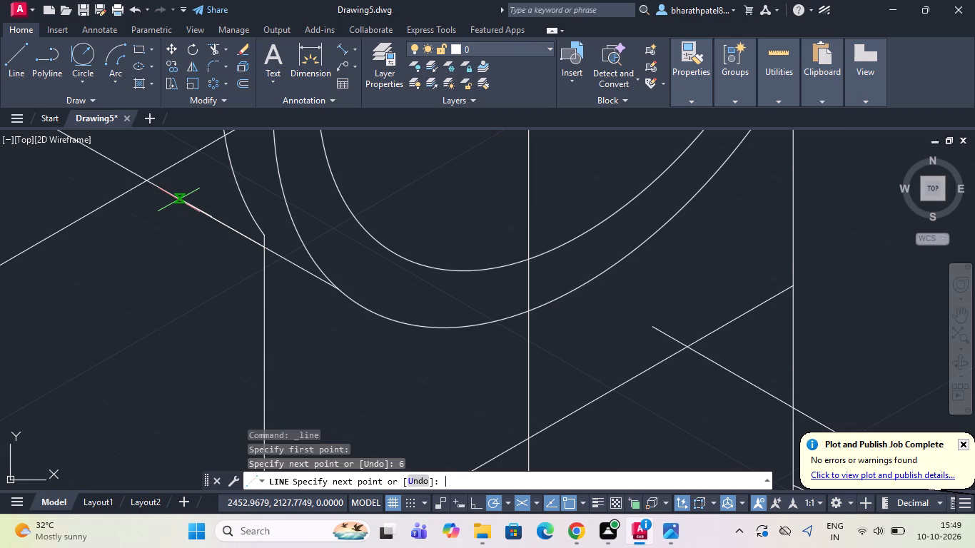
pyautogui.scroll(-4, 202, 320)
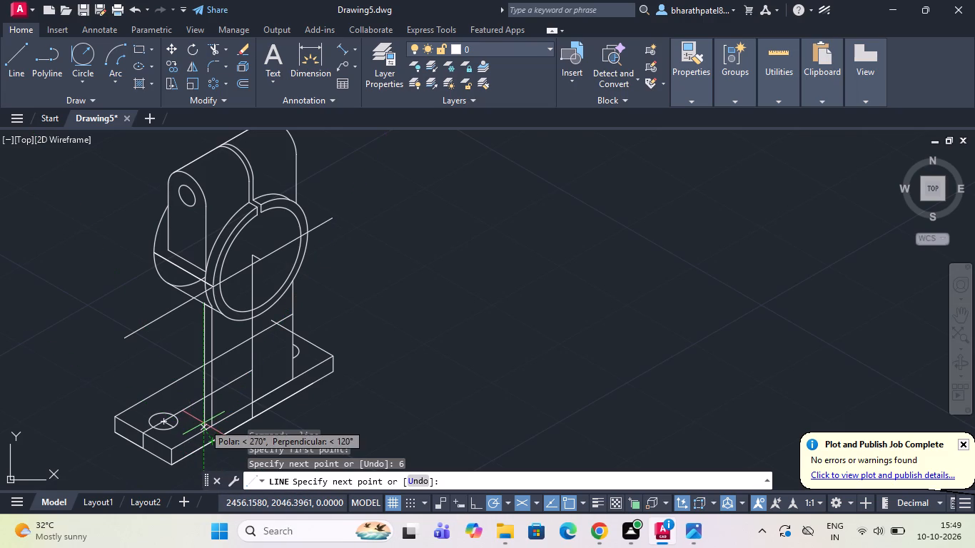
pyautogui.scroll(-2, 205, 417)
pyautogui.scroll(2, 207, 450)
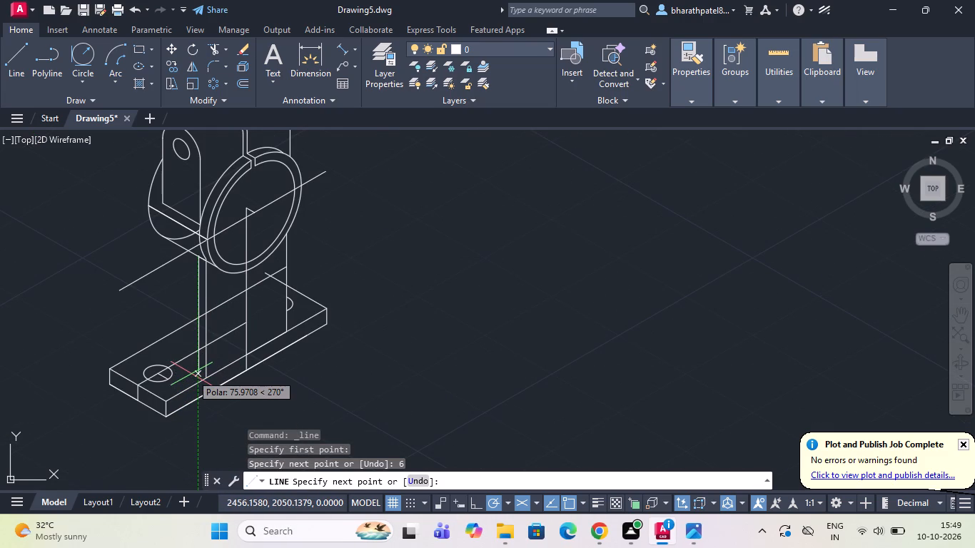
pyautogui.scroll(3, 191, 374)
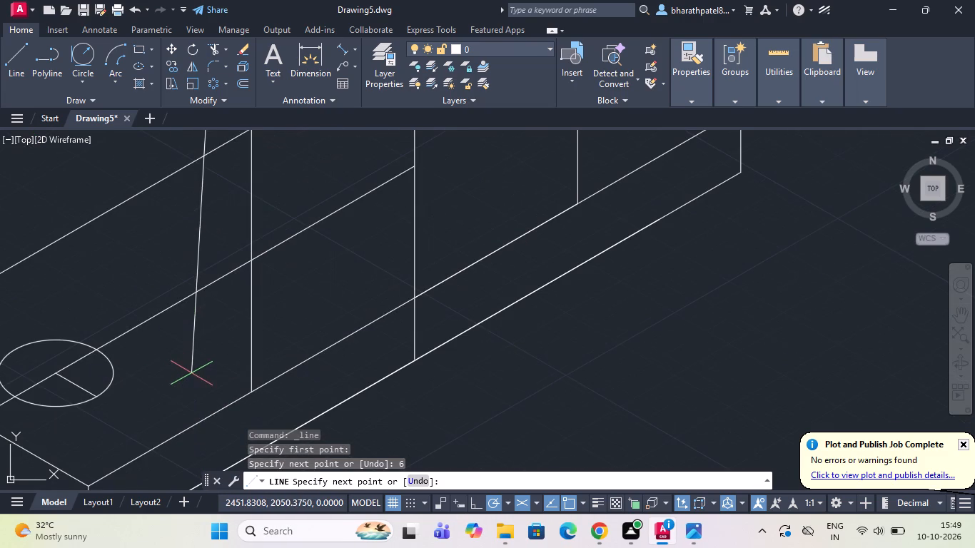
pyautogui.click(218, 441)
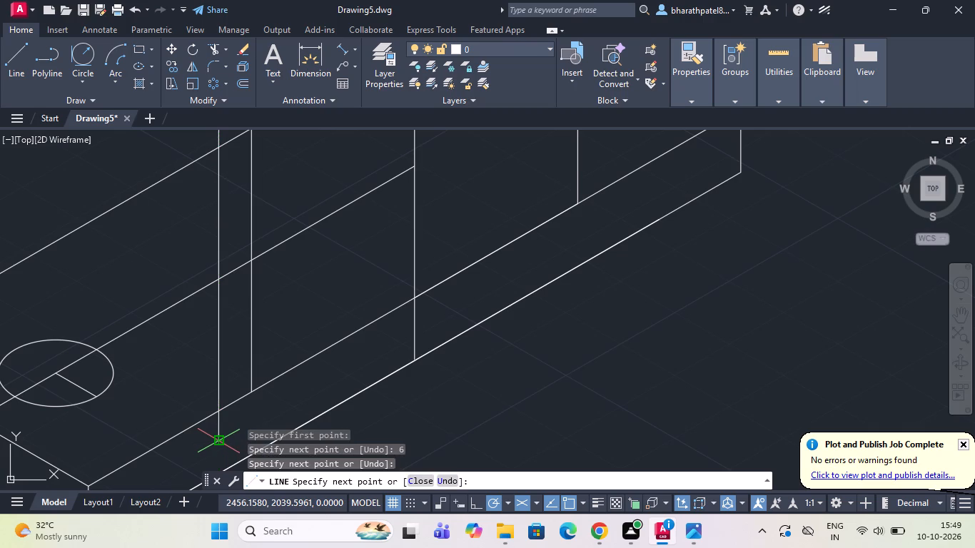
pyautogui.press('Escape')
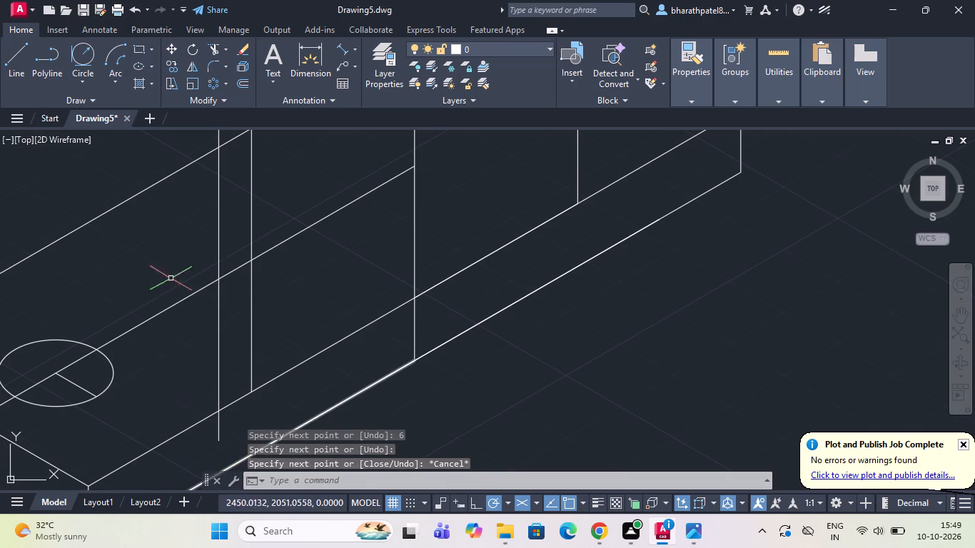
# Trim the new upright line's overshoot below the base's front top edge.
pyautogui.click(217, 51)
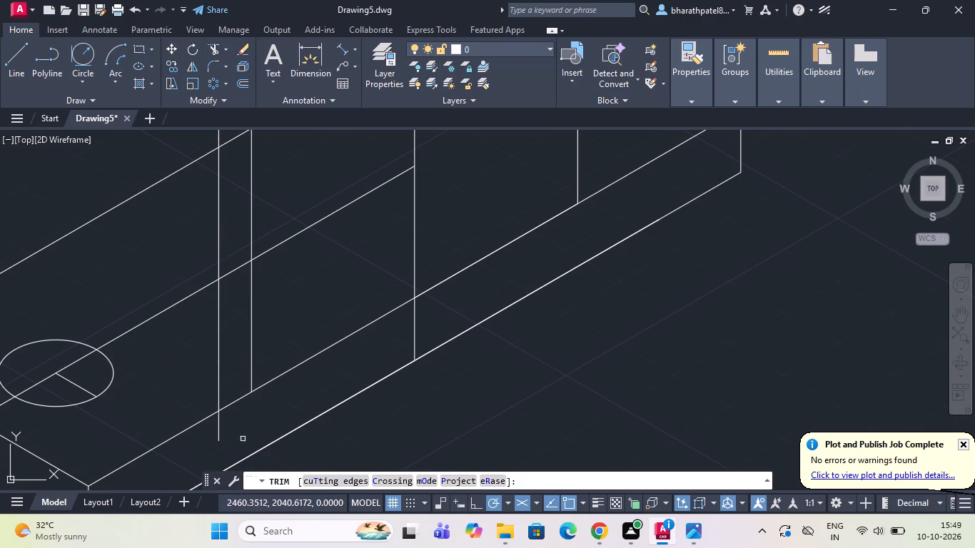
pyautogui.click(216, 430)
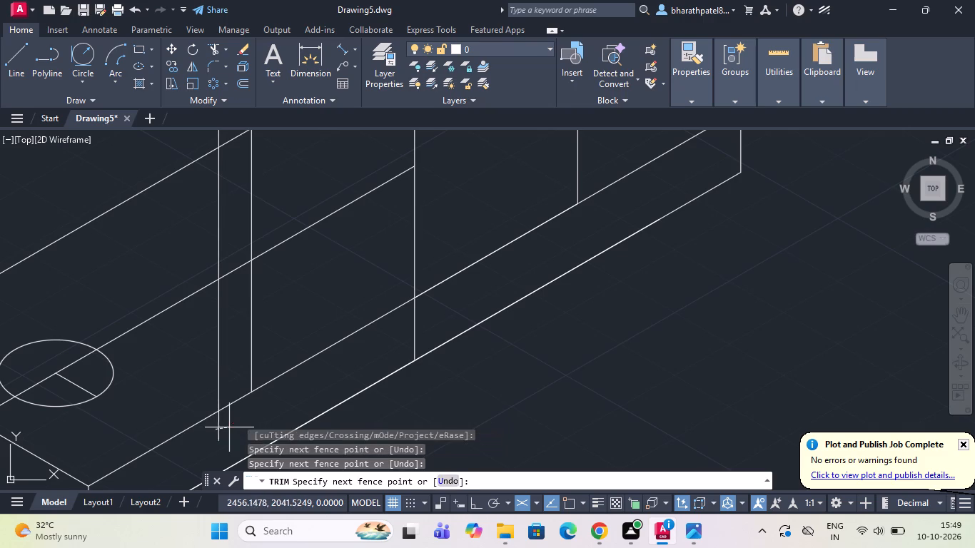
pyautogui.click(232, 427)
pyautogui.scroll(-4, 232, 427)
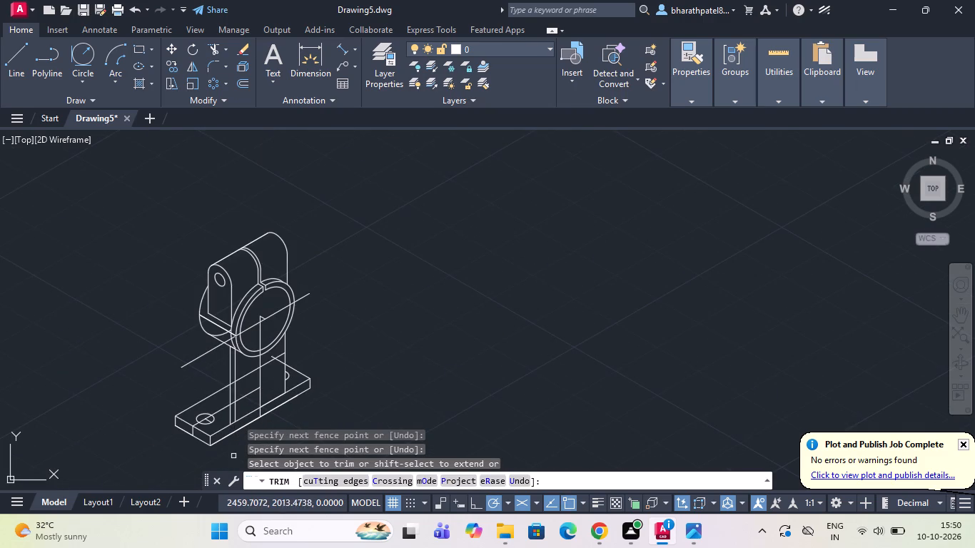
pyautogui.scroll(-1, 226, 375)
pyautogui.scroll(3, 230, 416)
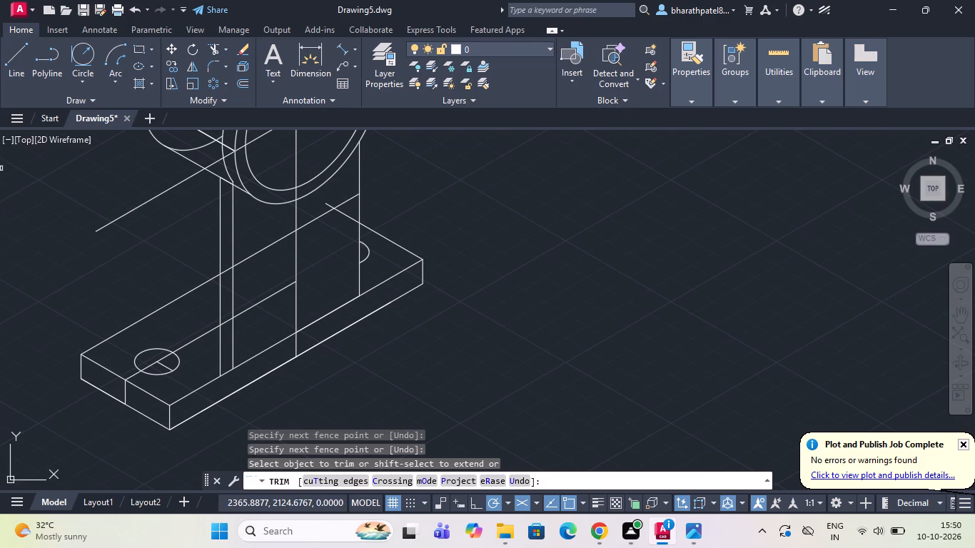
# From the base's near top corner, draw 6 units along the end edge, and a guide line parallel to the long edge past the upright.
pyautogui.click(9, 61)
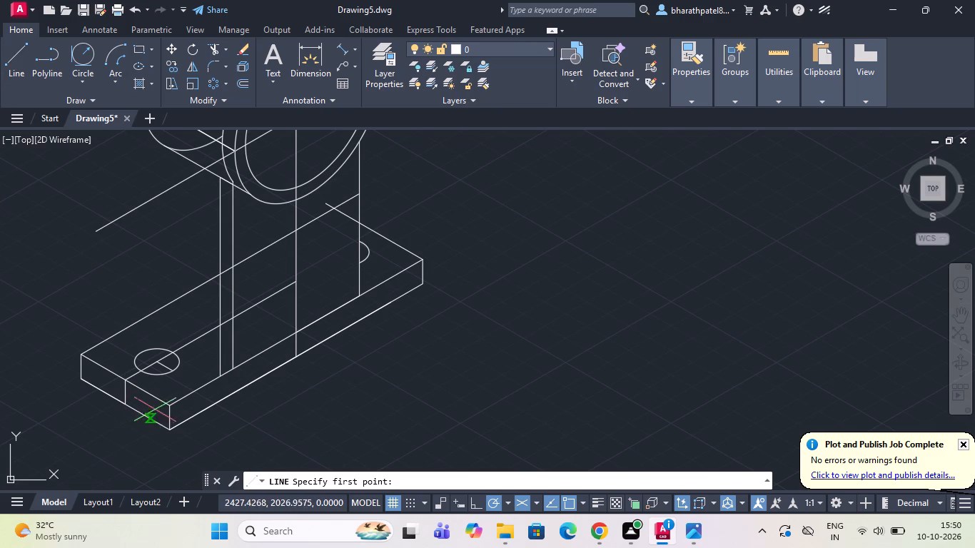
pyautogui.scroll(3, 162, 408)
pyautogui.click(193, 400)
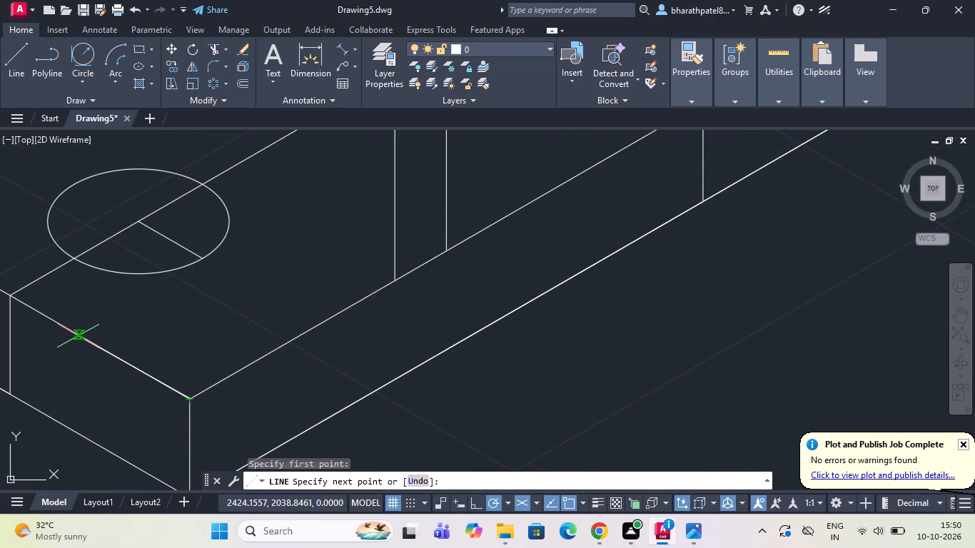
pyautogui.press('6')
pyautogui.press('Return')
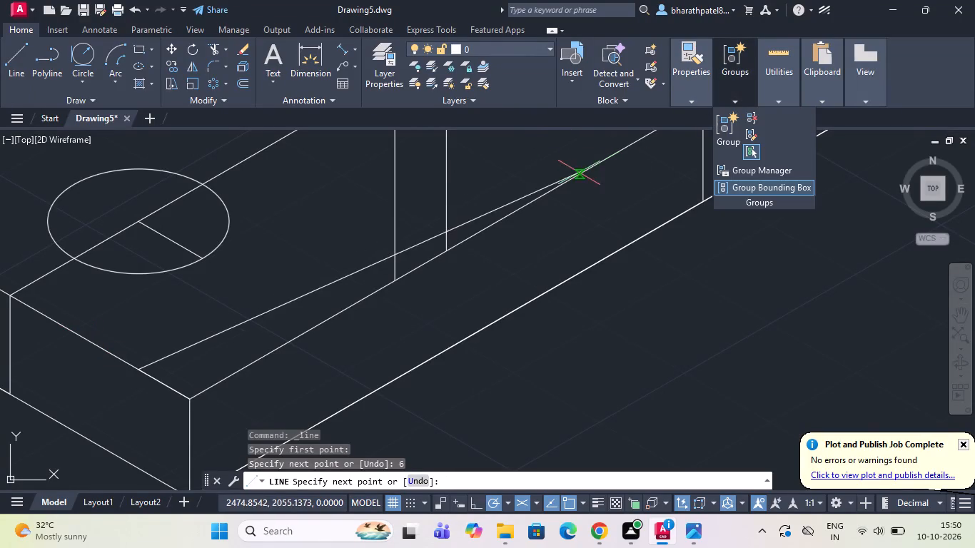
pyautogui.click(510, 162)
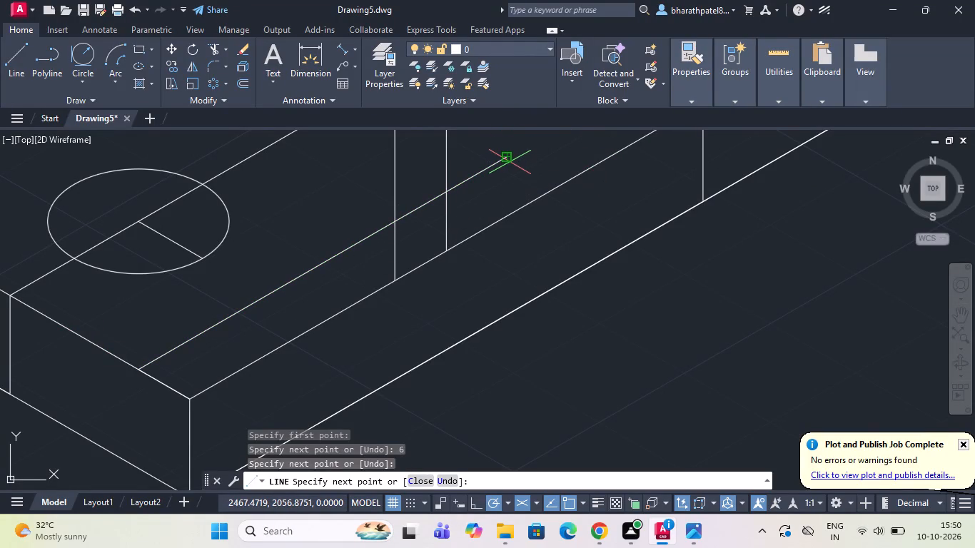
pyautogui.press('Escape')
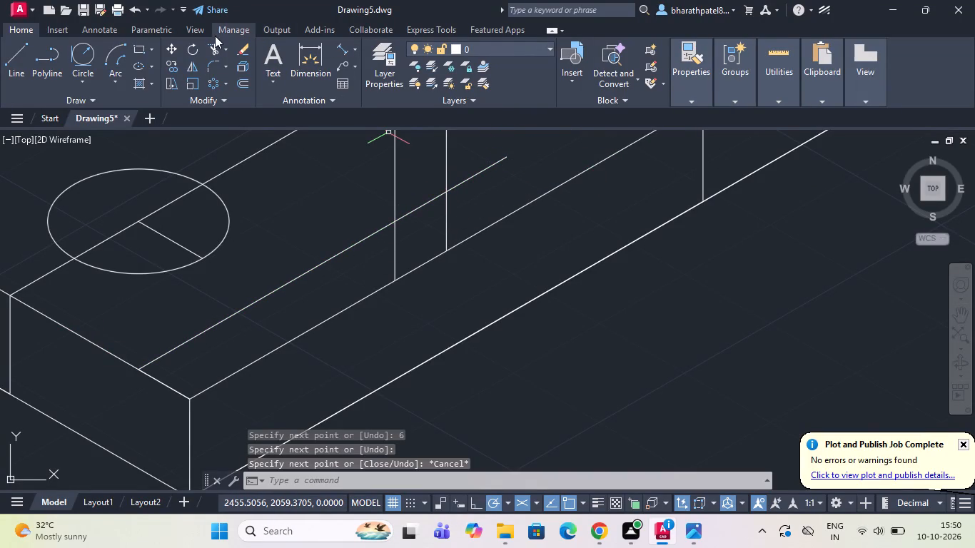
# Trim the upright's outer vertical below the guide line, and trim away the guide line's overshoot and remaining segments.
pyautogui.moveTo(215, 44); pyautogui.dragTo(217, 57)
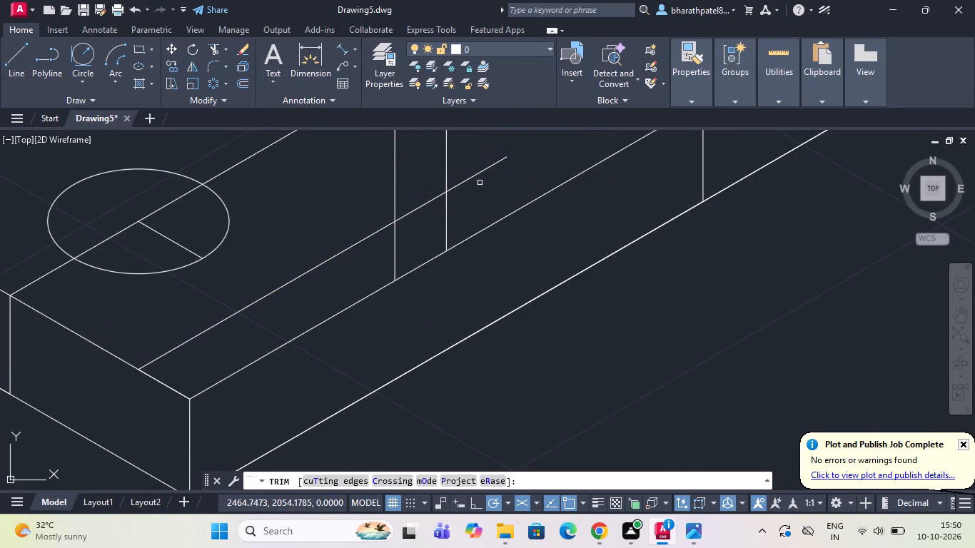
pyautogui.click(478, 171)
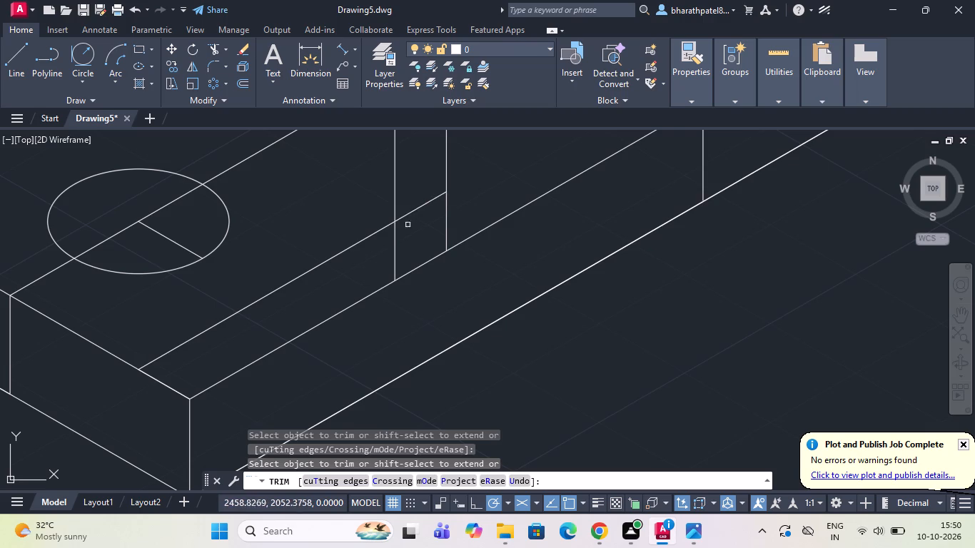
pyautogui.click(395, 239)
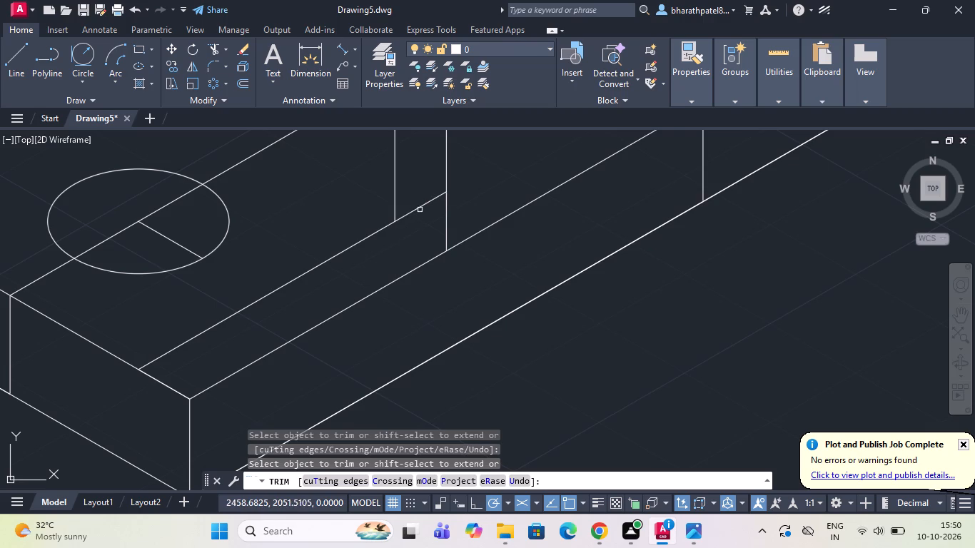
pyautogui.click(420, 205)
pyautogui.click(363, 238)
# Draw a line from the foot of the upright's outer vertical toward the base's near end, parallel to its long edge.
pyautogui.scroll(-3, 363, 238)
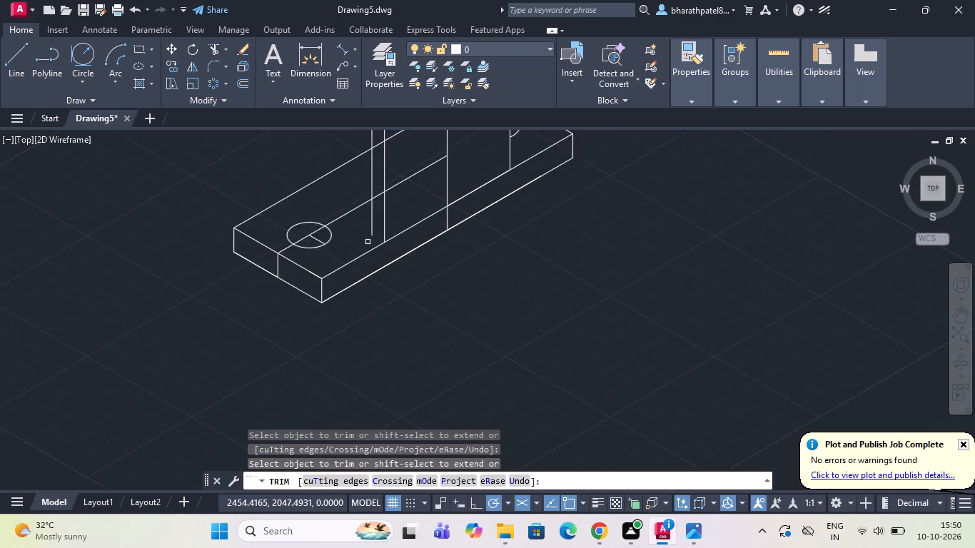
pyautogui.scroll(-4, 368, 242)
pyautogui.scroll(3, 375, 190)
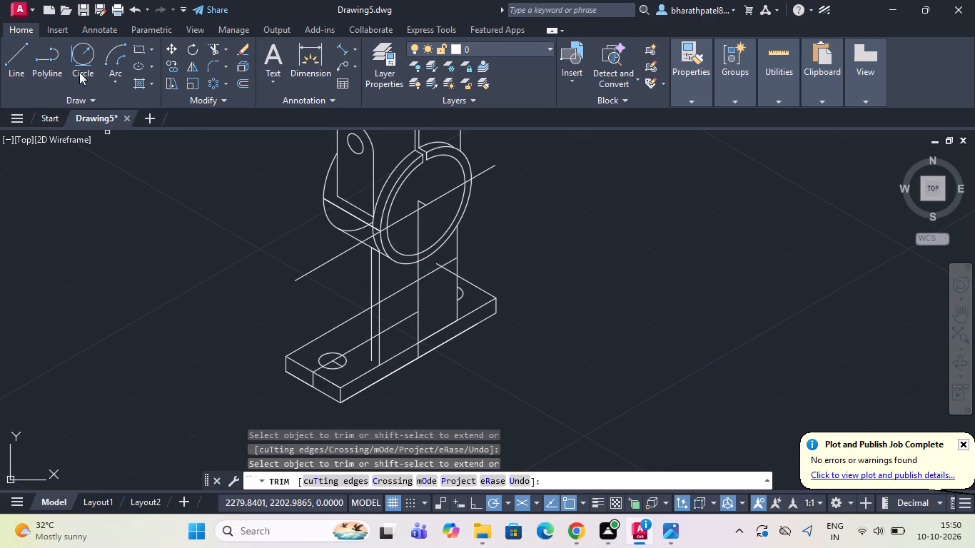
pyautogui.click(19, 46)
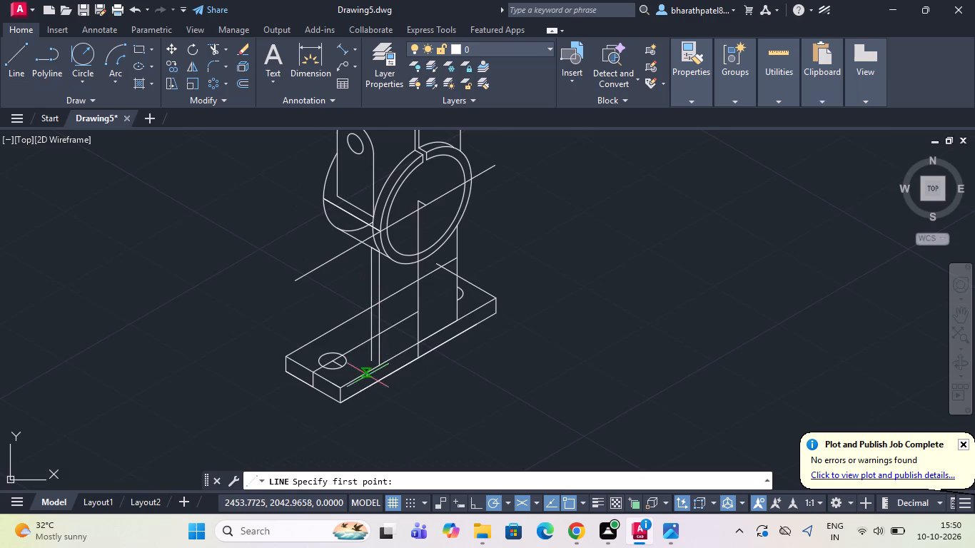
pyautogui.scroll(2, 368, 375)
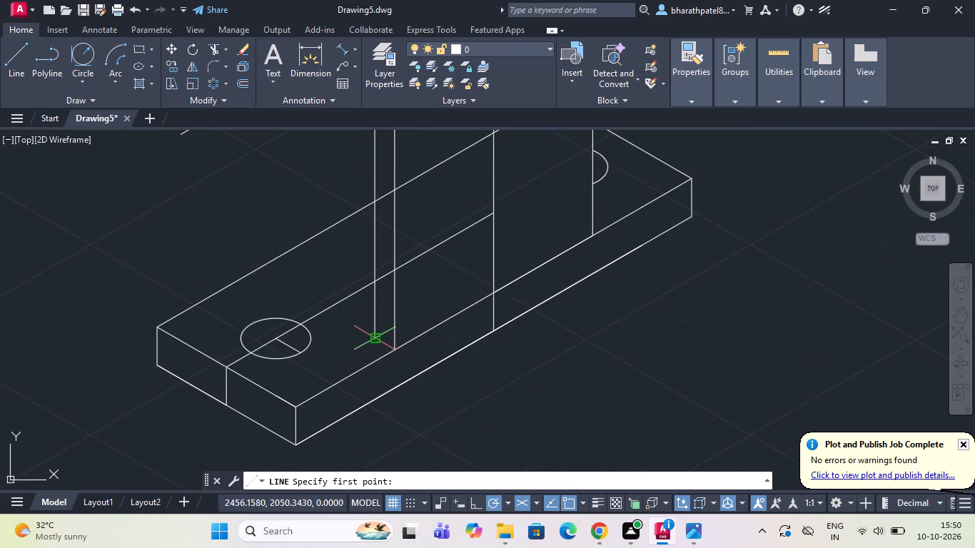
pyautogui.scroll(2, 375, 340)
pyautogui.moveTo(371, 337); pyautogui.dragTo(355, 344)
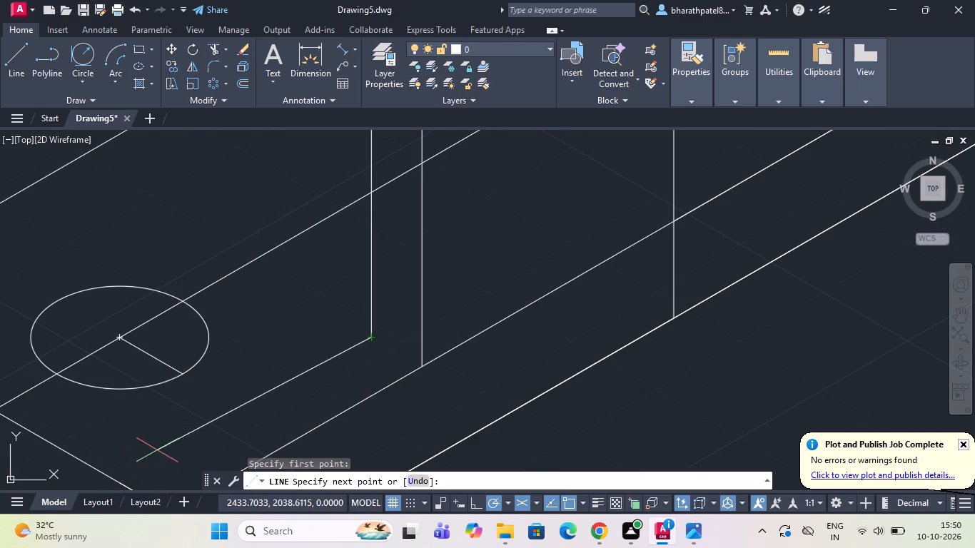
pyautogui.click(180, 442)
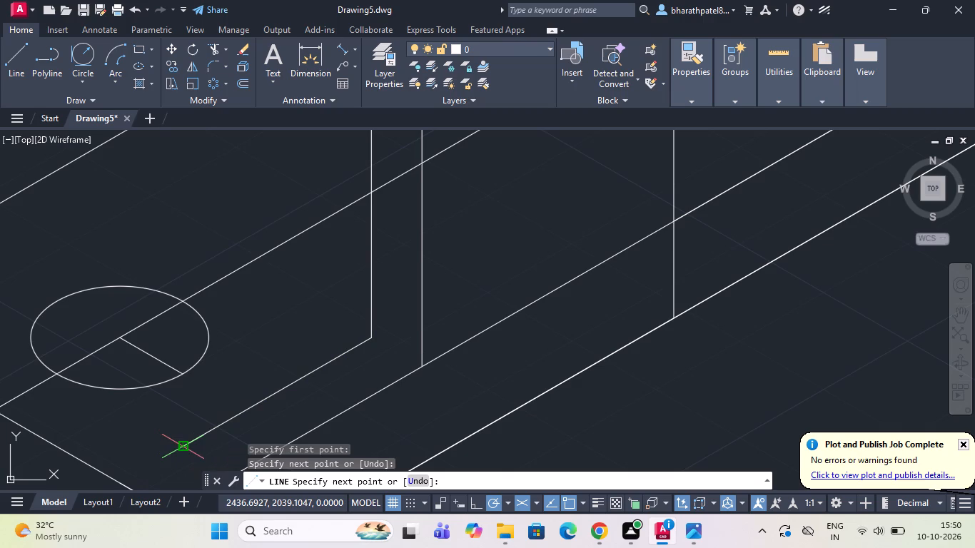
pyautogui.press('Escape')
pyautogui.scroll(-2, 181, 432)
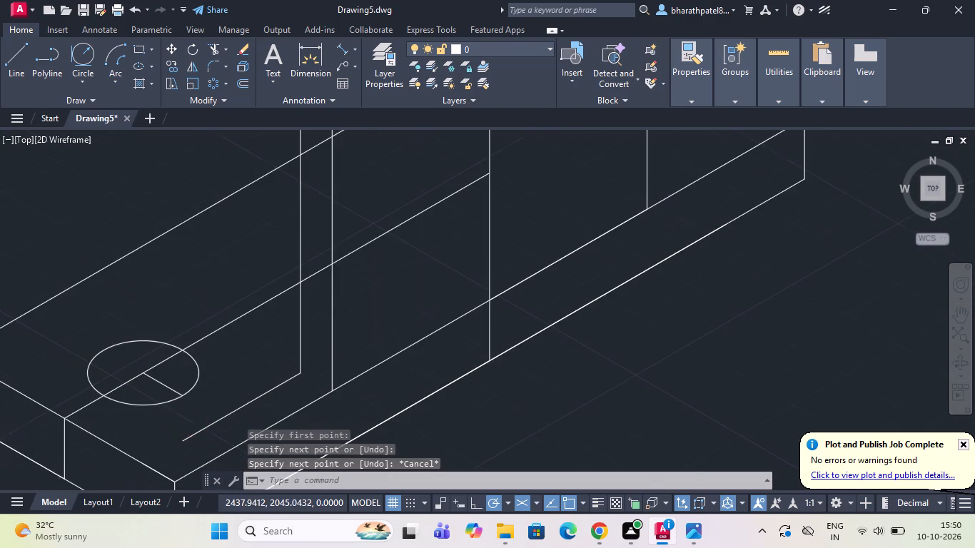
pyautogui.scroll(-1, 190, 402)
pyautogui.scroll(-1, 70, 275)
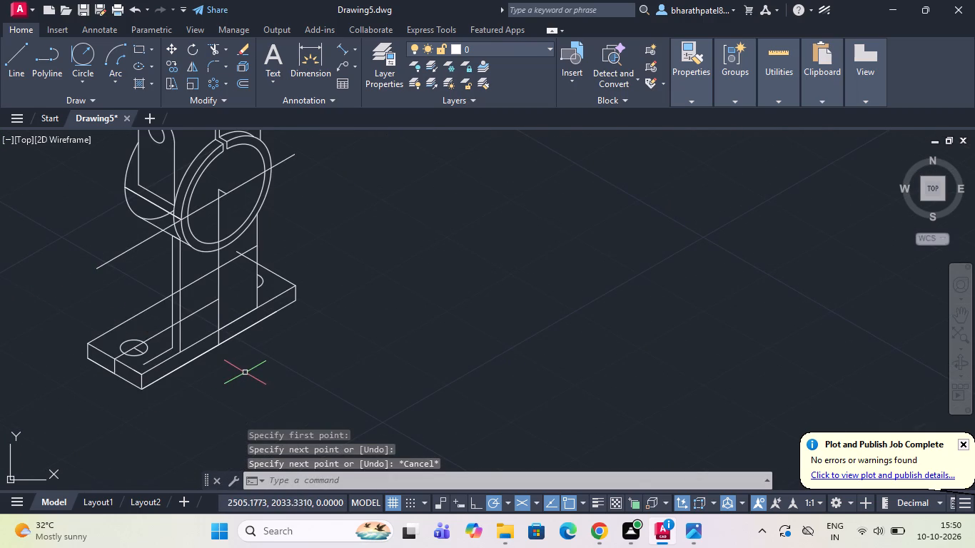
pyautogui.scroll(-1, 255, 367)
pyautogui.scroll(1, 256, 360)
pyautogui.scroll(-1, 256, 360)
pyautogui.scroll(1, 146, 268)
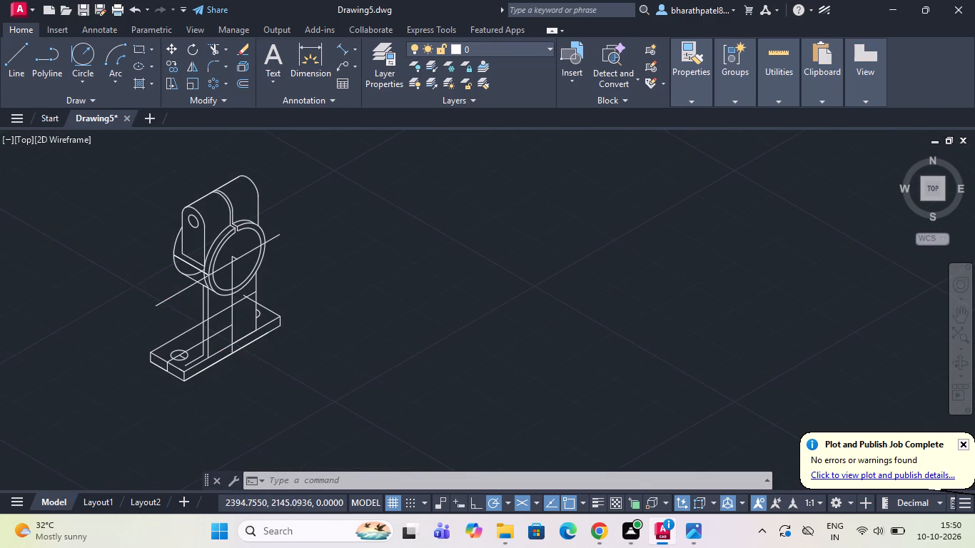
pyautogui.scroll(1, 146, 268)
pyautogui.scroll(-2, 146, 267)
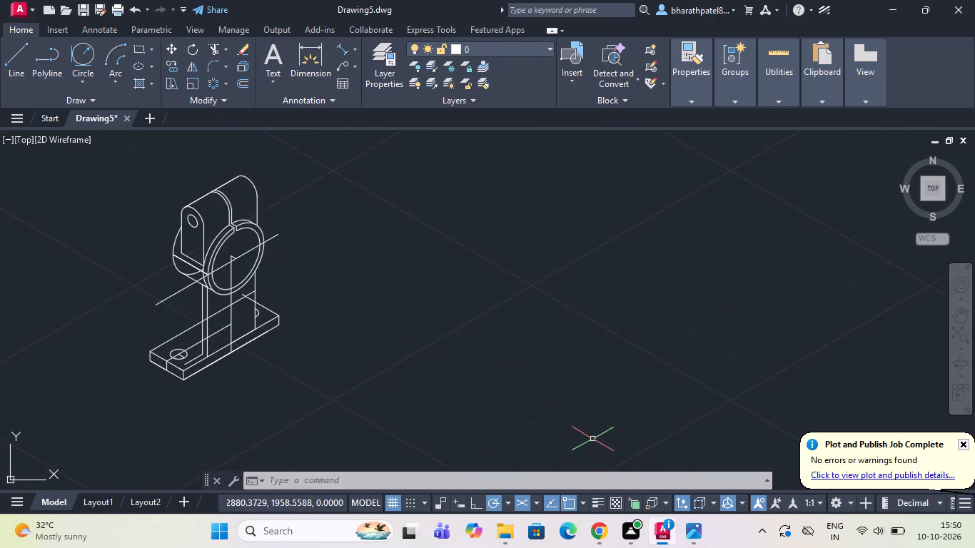
# Trim the base's far end edge, back top edge and hole centreline where they pass behind the upright and its thickness strip.
pyautogui.scroll(1, 181, 352)
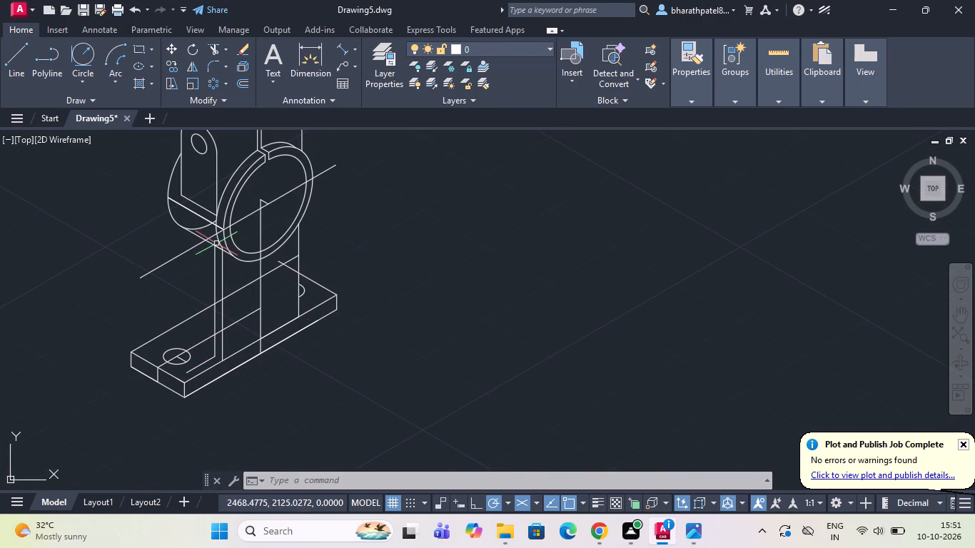
pyautogui.click(220, 50)
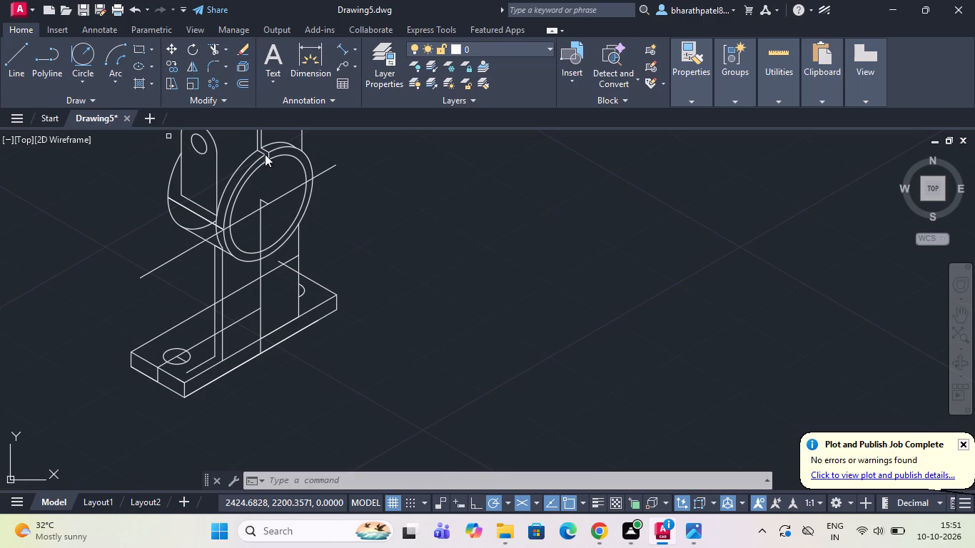
pyautogui.click(271, 273)
pyautogui.click(286, 263)
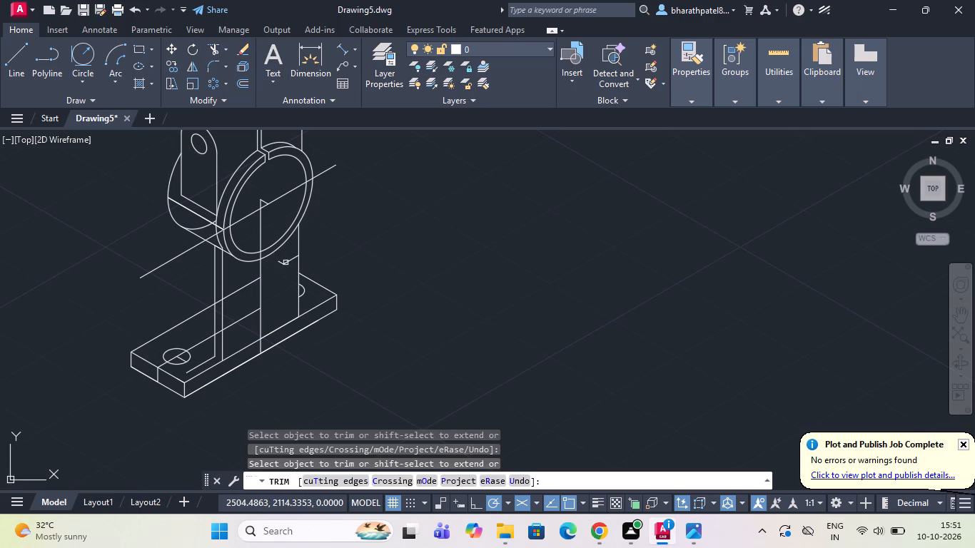
pyautogui.click(286, 262)
pyautogui.click(282, 263)
pyautogui.click(241, 288)
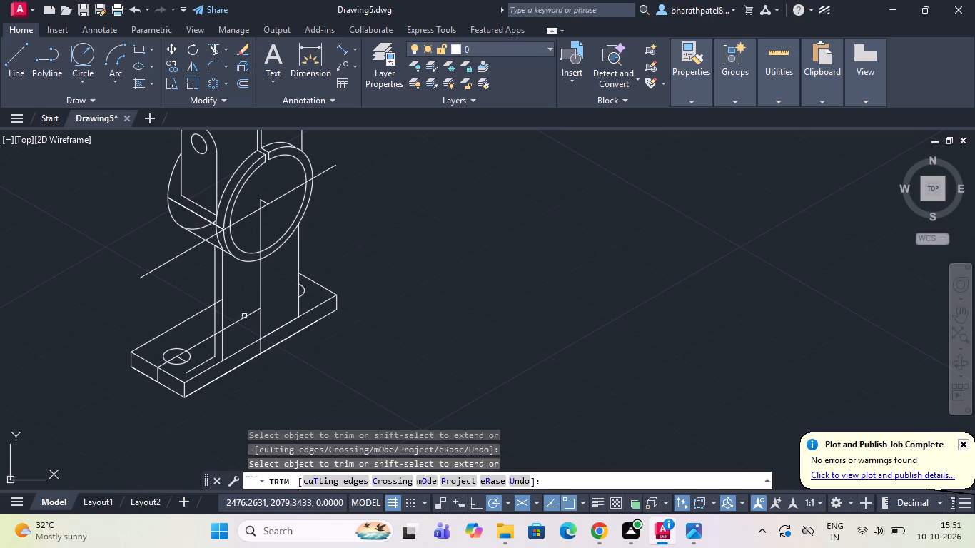
pyautogui.click(244, 317)
pyautogui.scroll(4, 223, 324)
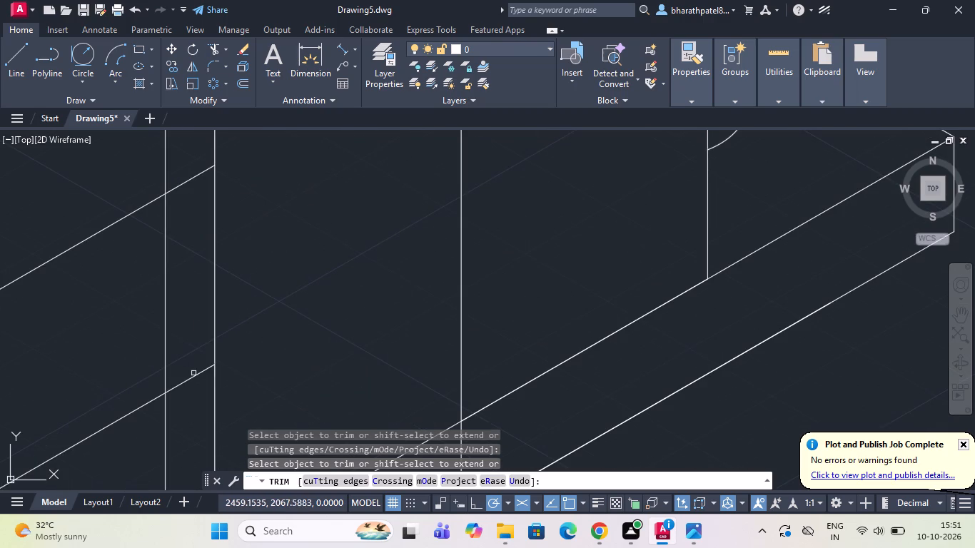
pyautogui.click(193, 376)
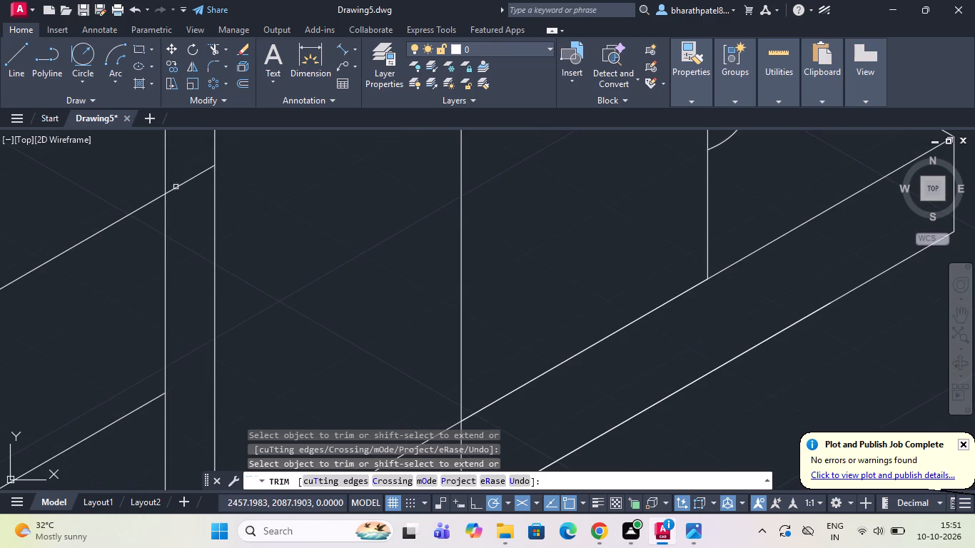
pyautogui.click(178, 187)
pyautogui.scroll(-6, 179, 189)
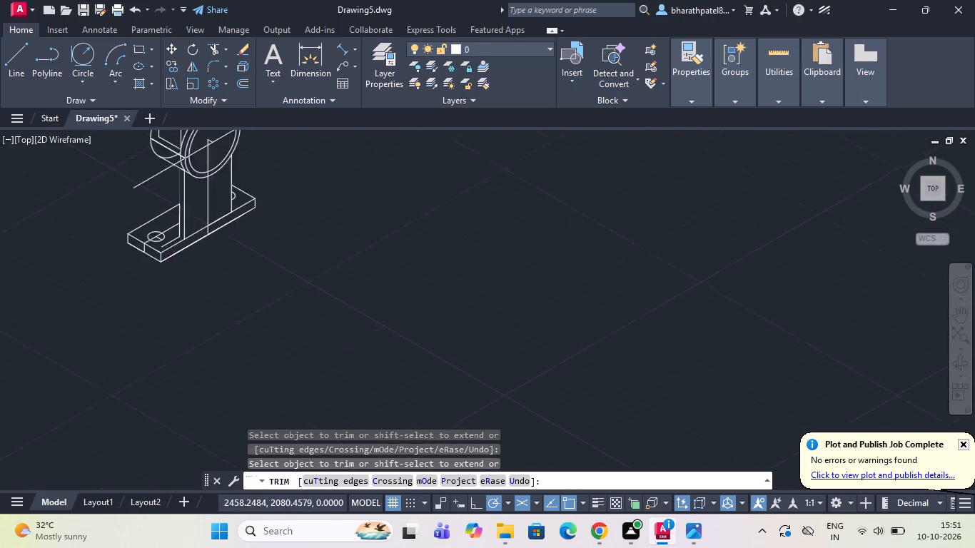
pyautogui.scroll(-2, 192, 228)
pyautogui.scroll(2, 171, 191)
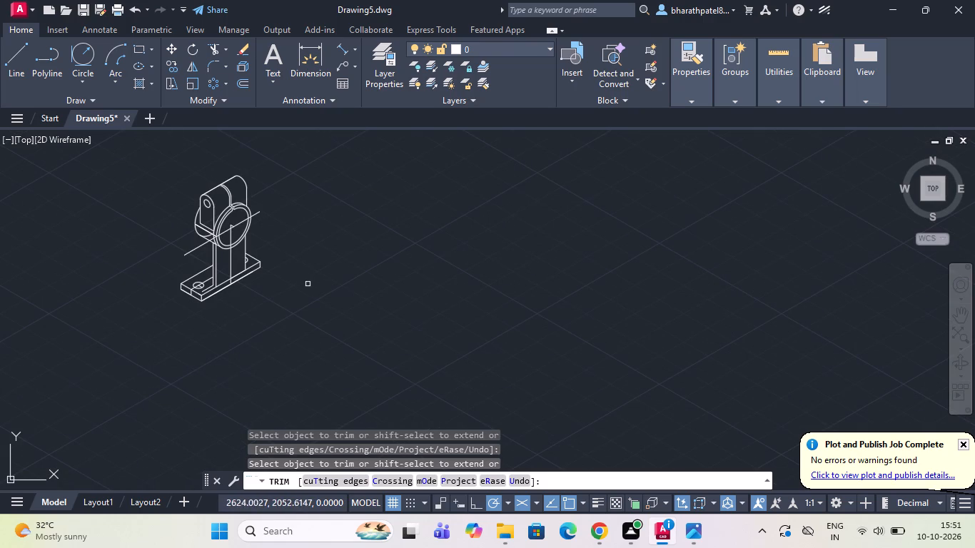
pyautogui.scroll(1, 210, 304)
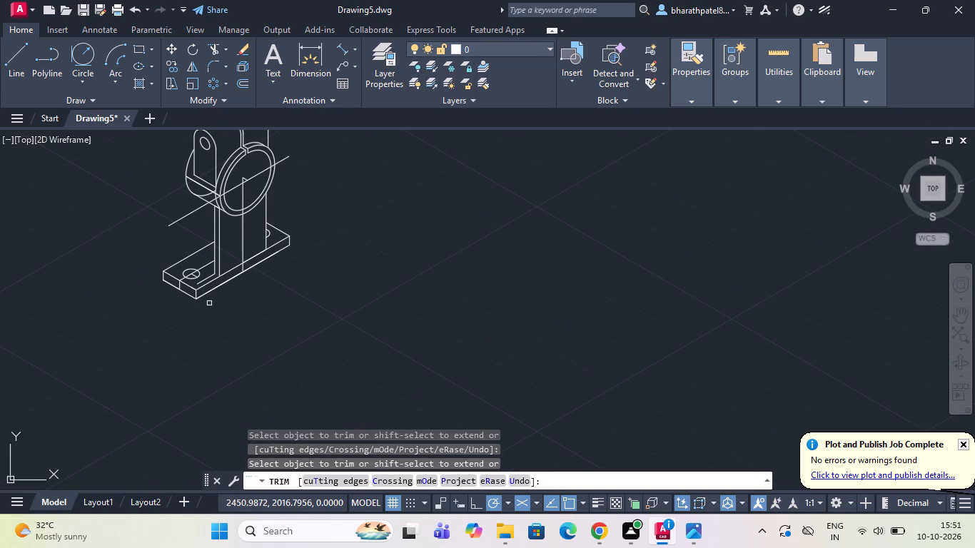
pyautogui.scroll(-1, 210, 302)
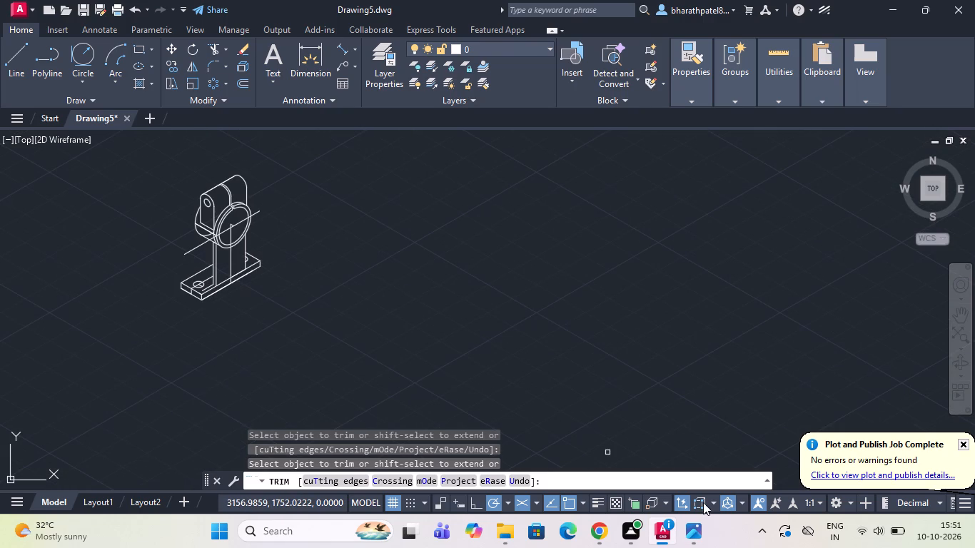
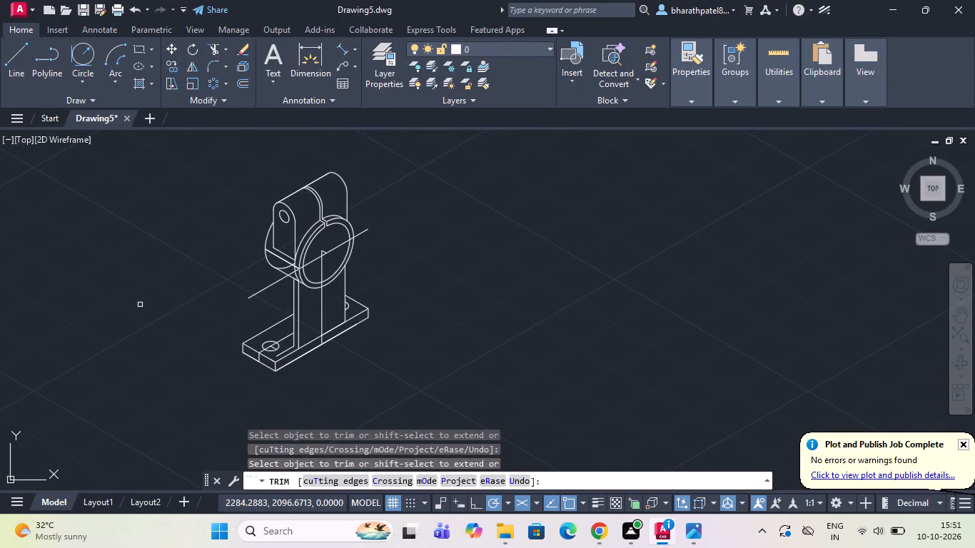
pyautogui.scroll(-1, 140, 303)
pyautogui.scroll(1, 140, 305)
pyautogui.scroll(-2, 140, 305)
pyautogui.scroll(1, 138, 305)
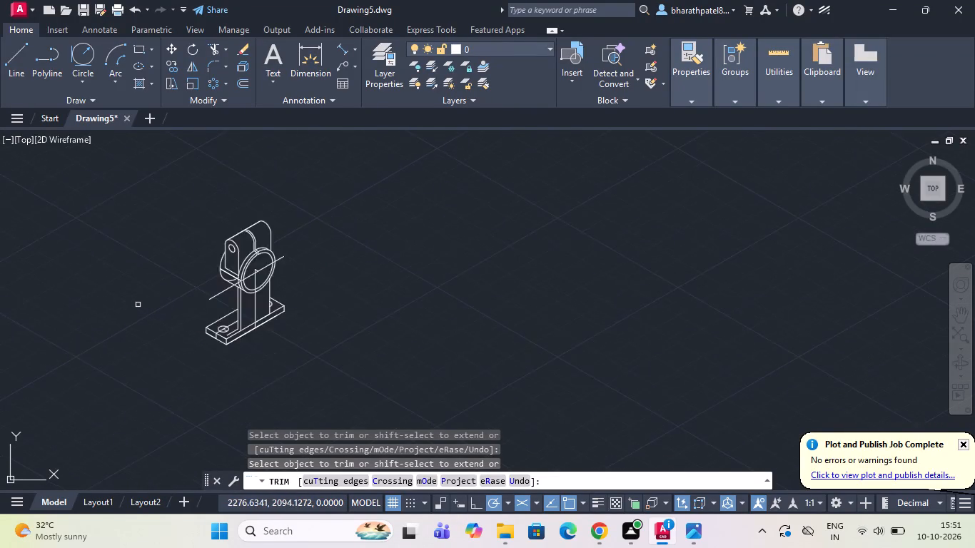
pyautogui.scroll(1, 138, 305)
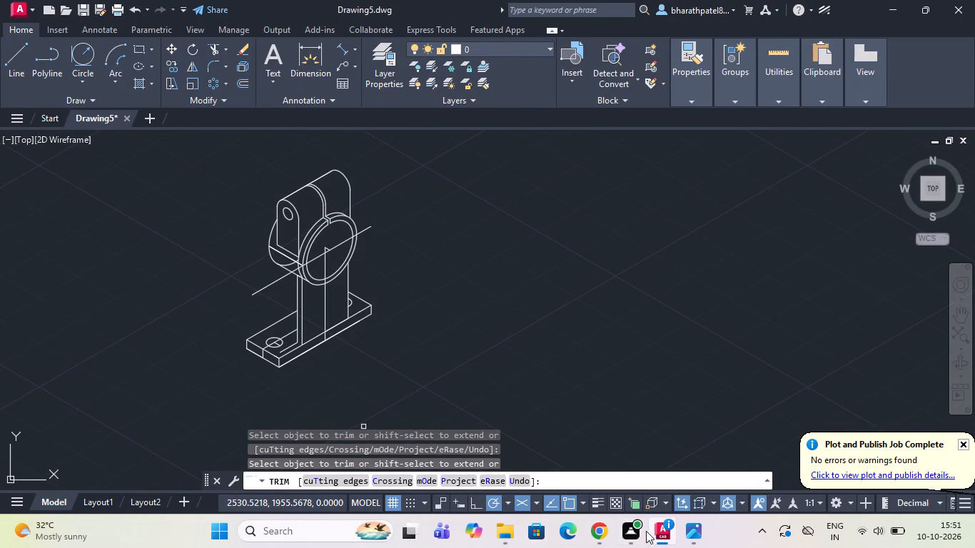
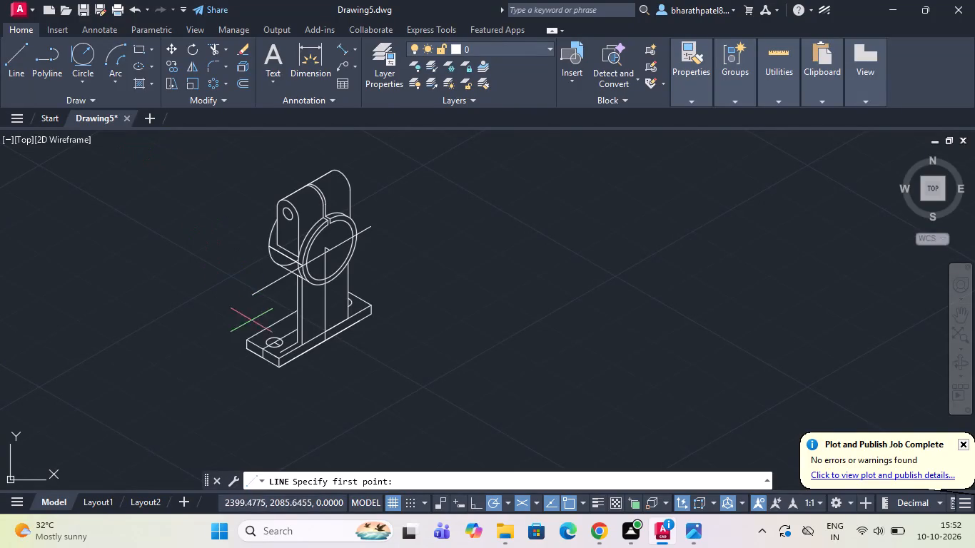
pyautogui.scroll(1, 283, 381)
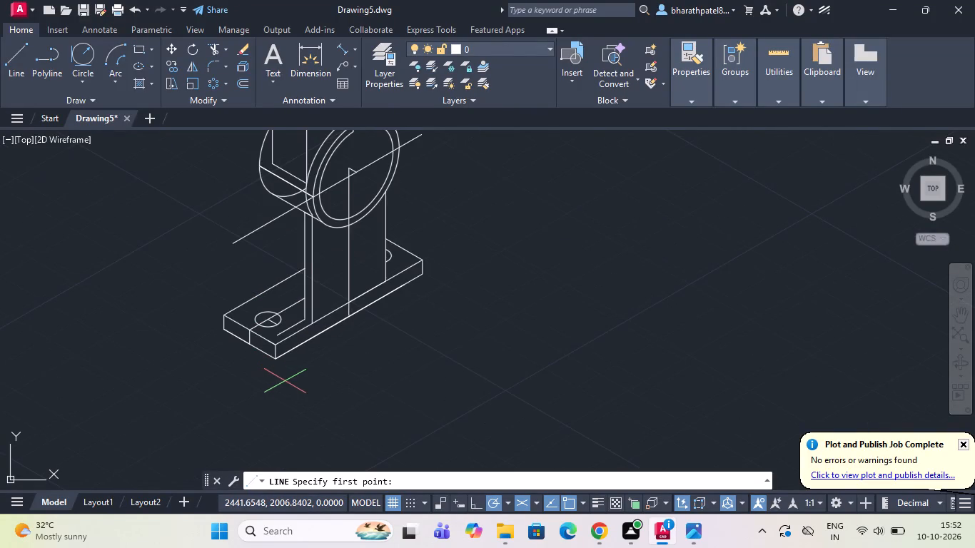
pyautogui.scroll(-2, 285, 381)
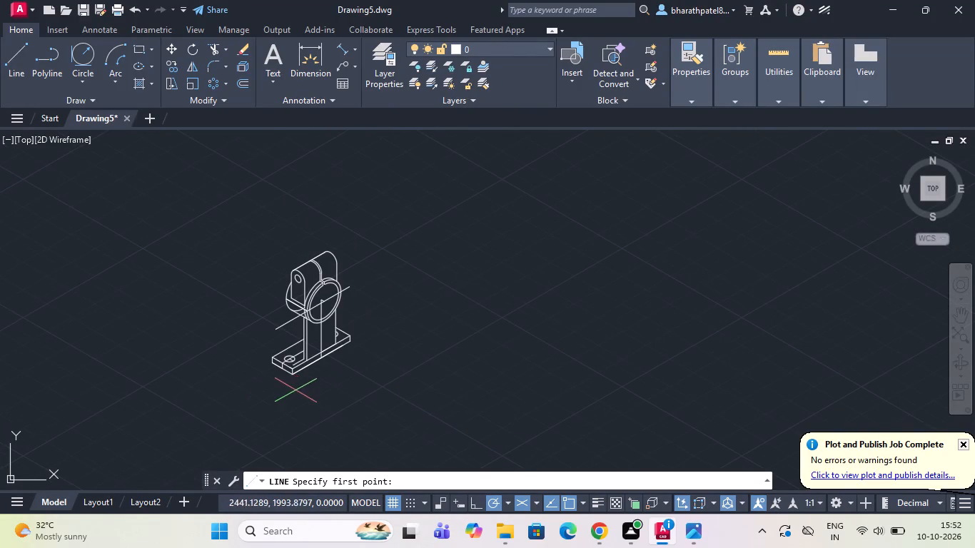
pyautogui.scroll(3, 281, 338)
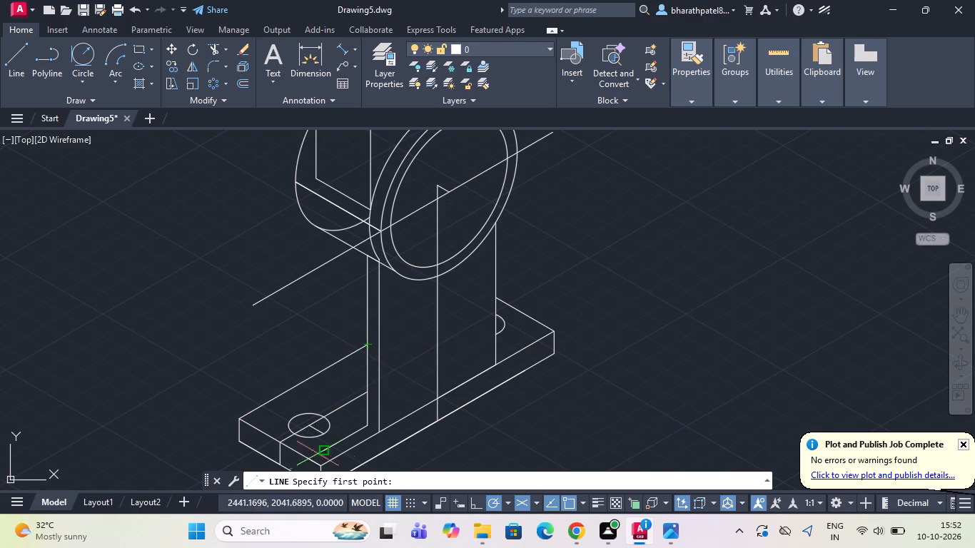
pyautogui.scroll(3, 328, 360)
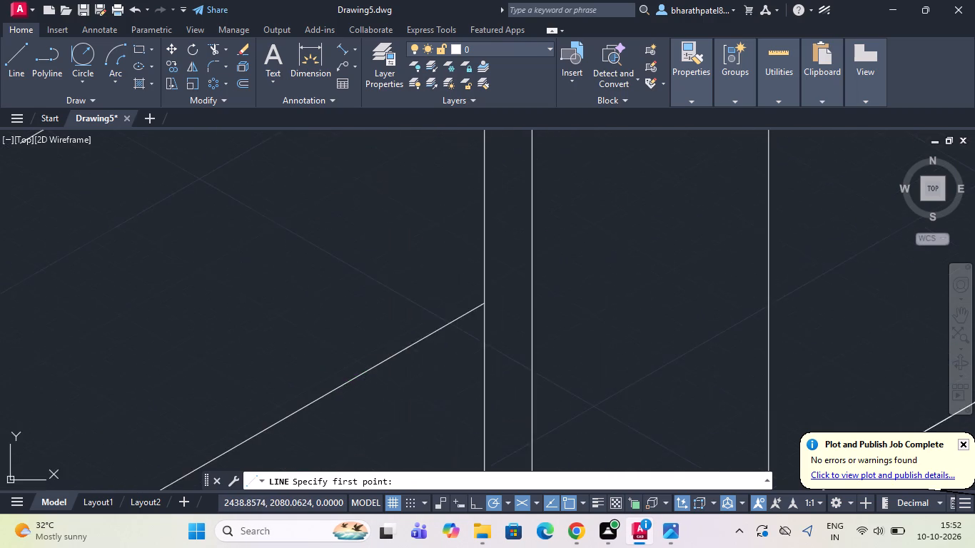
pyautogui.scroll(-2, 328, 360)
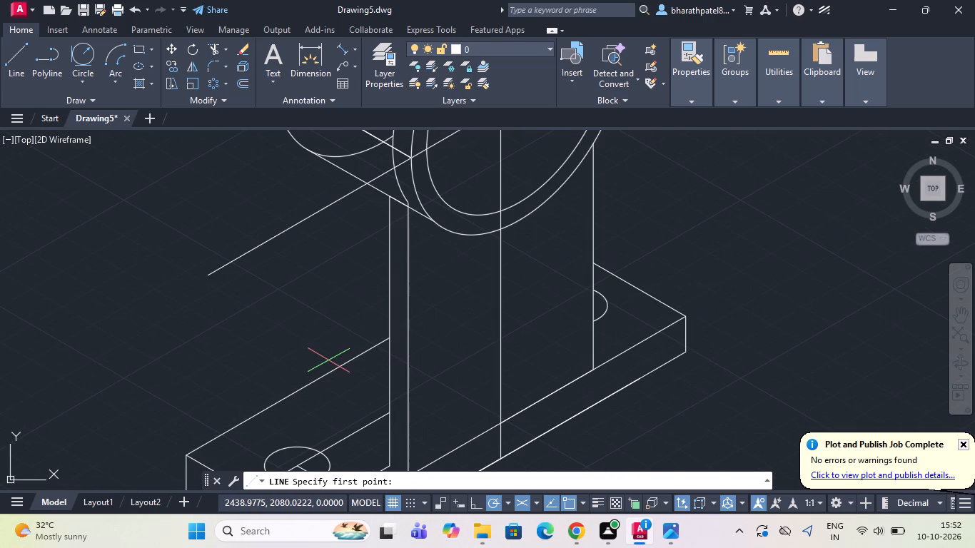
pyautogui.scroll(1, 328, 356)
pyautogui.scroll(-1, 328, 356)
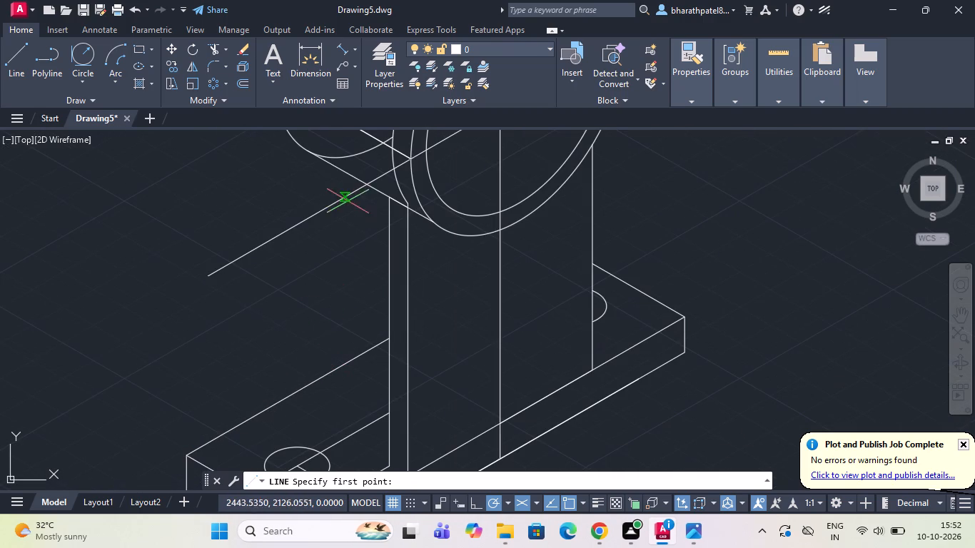
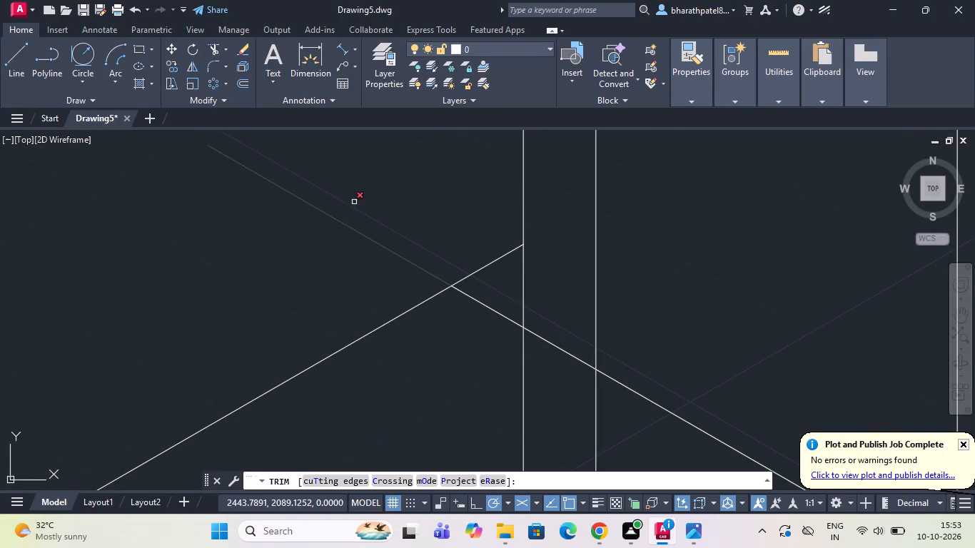
# Trim the cross line on the base's top face, removing its overhang beyond the back edge and the portions inside the upright.
pyautogui.click(342, 225)
pyautogui.click(18, 60)
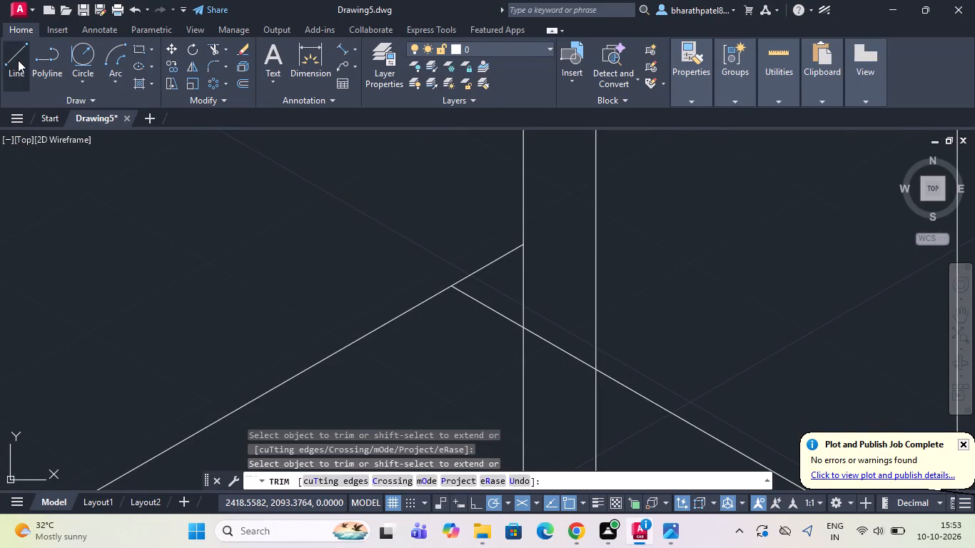
pyautogui.scroll(-2, 204, 432)
pyautogui.scroll(-2, 208, 360)
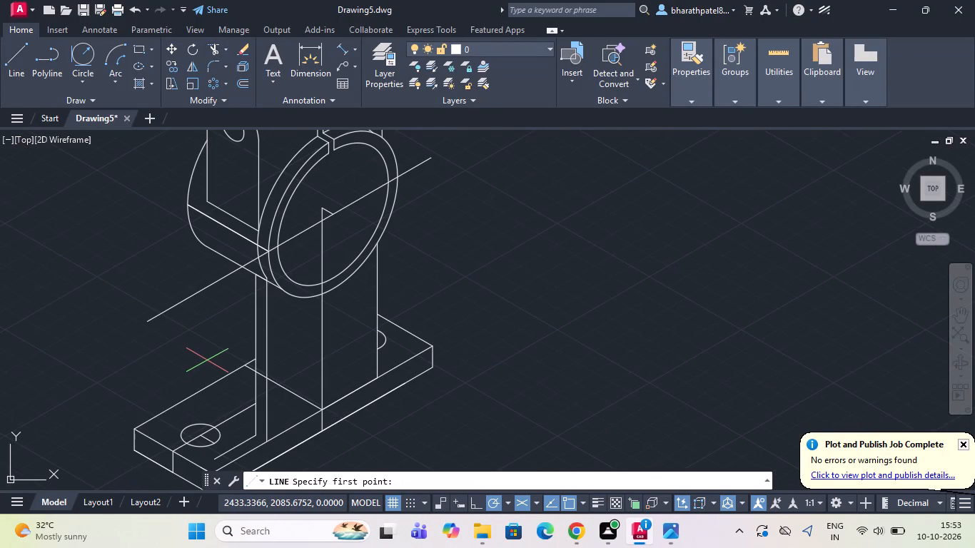
pyautogui.scroll(1, 253, 417)
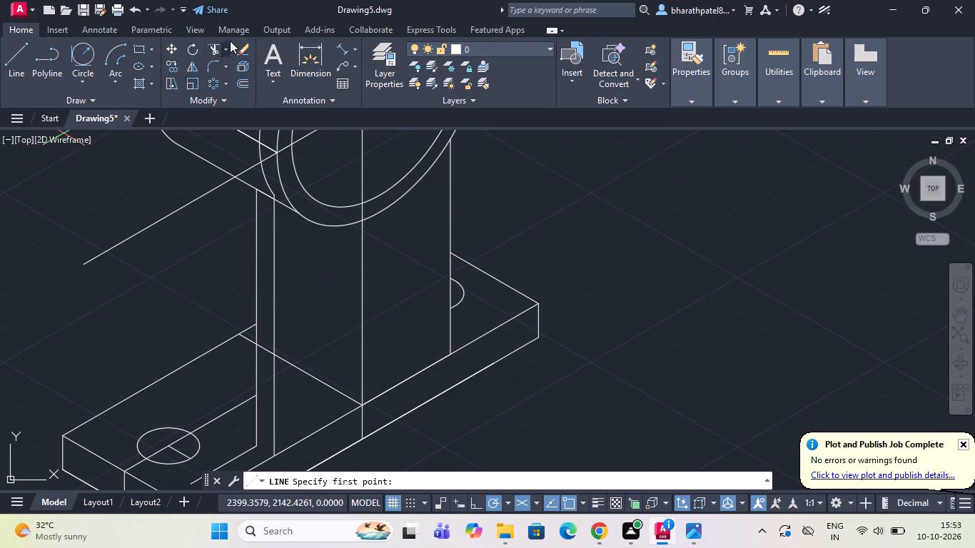
pyautogui.click(212, 51)
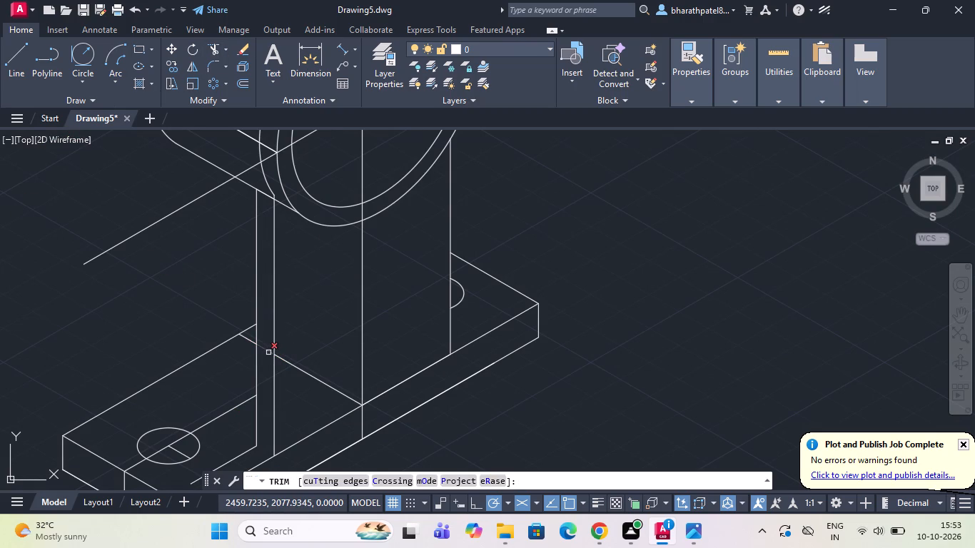
pyautogui.click(268, 353)
pyautogui.scroll(-2, 243, 305)
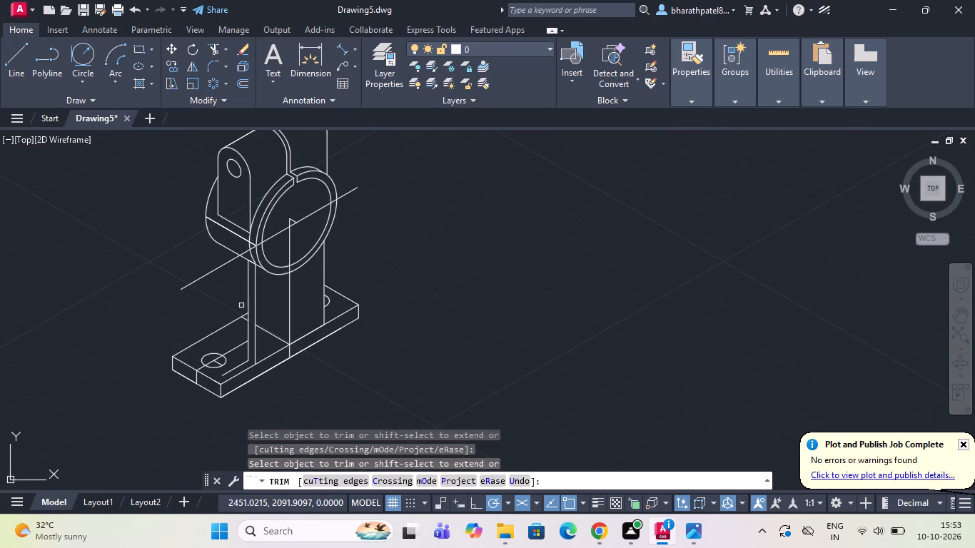
pyautogui.click(275, 335)
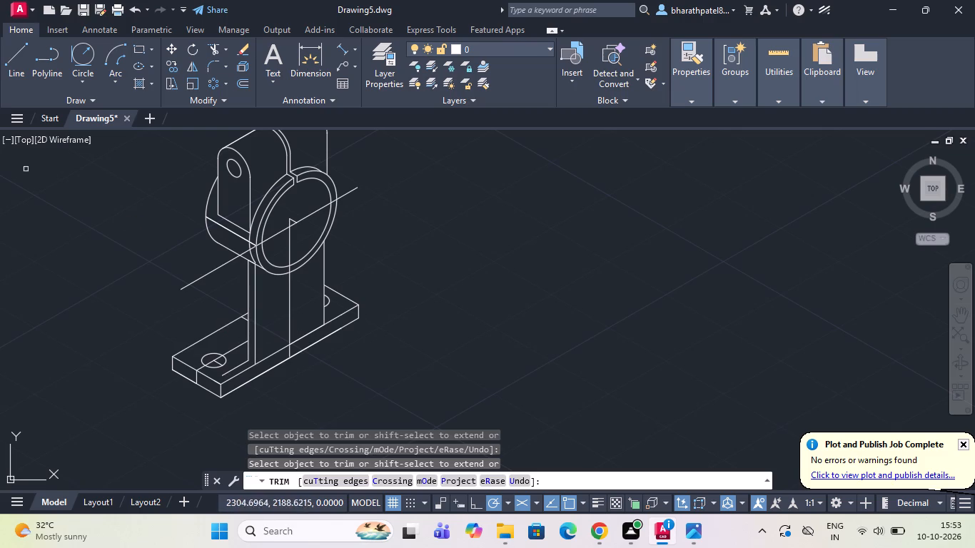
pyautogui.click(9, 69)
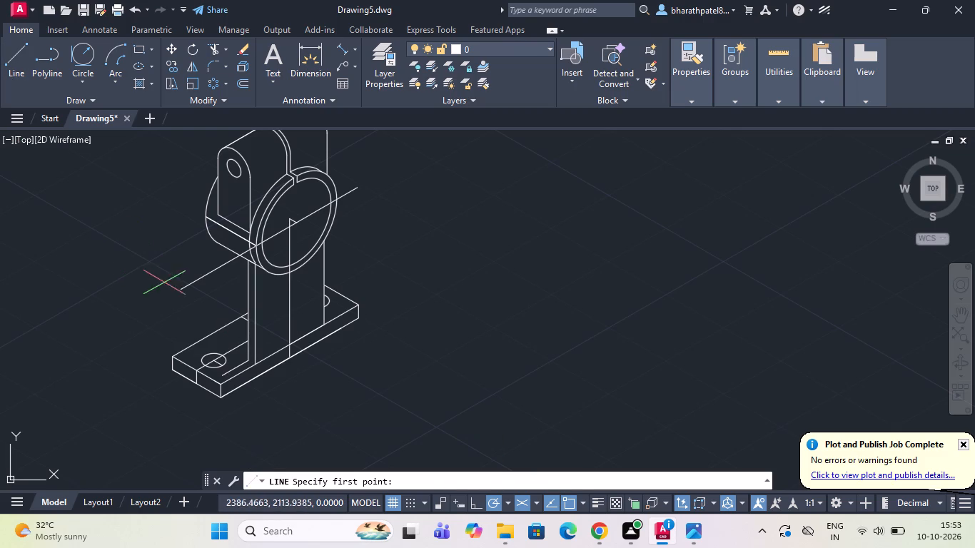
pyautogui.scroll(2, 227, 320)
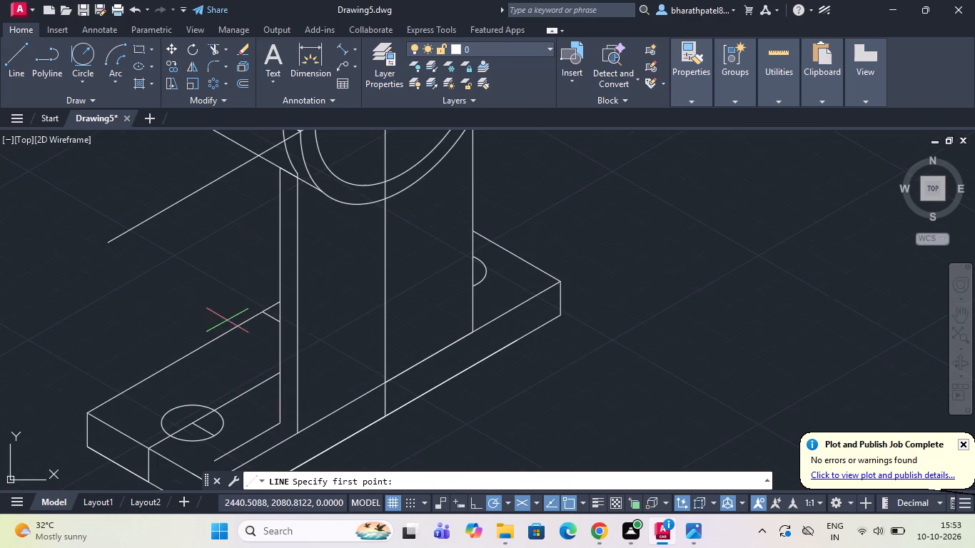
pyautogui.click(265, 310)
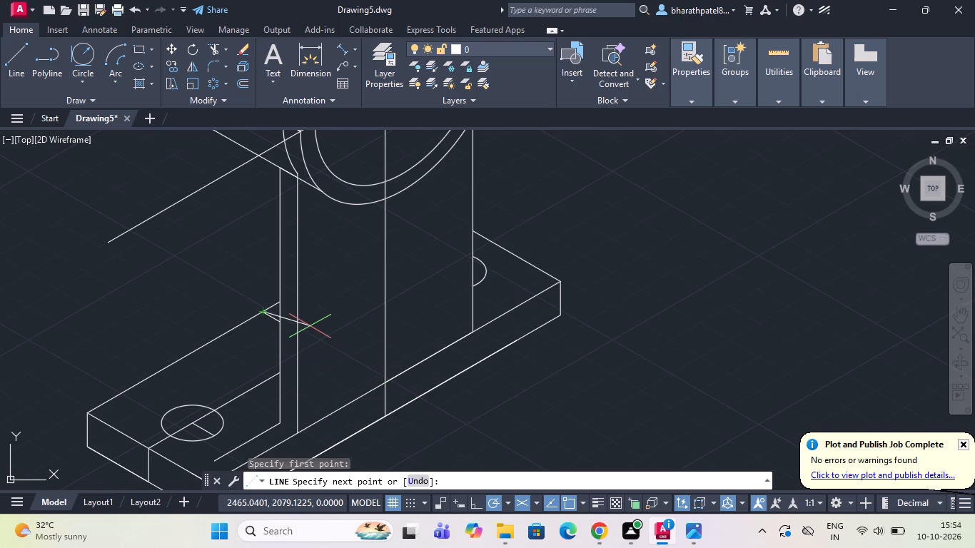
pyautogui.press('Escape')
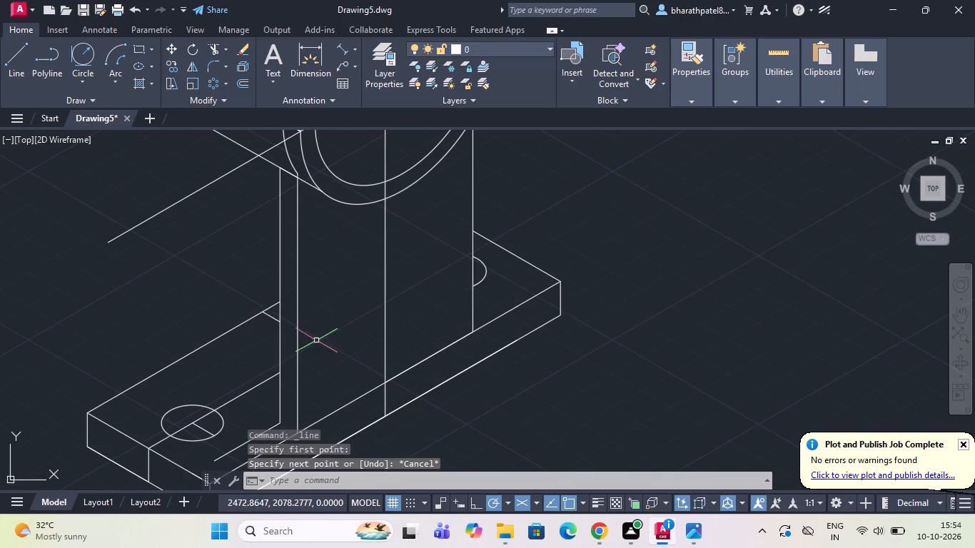
# Fillet the upright's rear-left vertical edge into the adjoining base line beside the near hole with a radius of 16.
pyautogui.scroll(-1, 308, 340)
pyautogui.scroll(-1, 289, 407)
pyautogui.scroll(4, 292, 419)
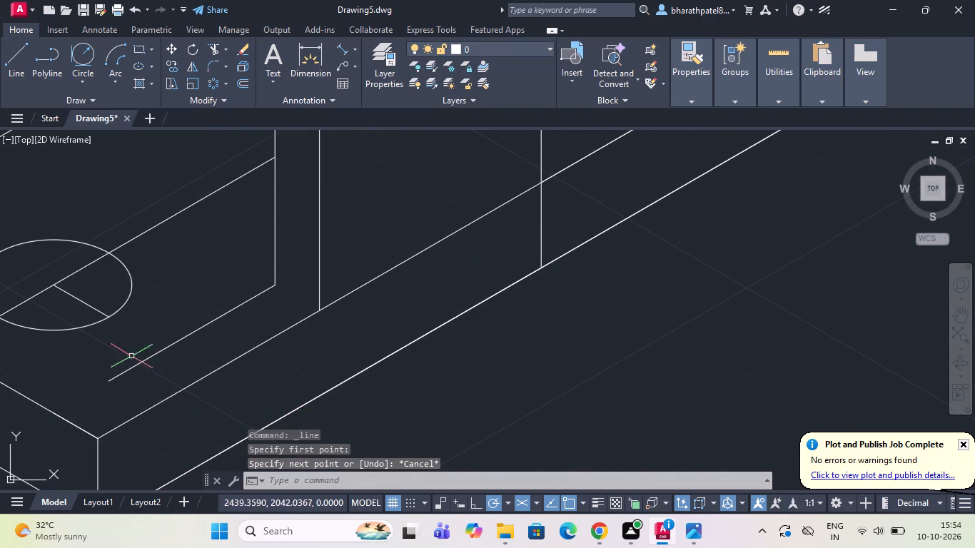
pyautogui.click(208, 59)
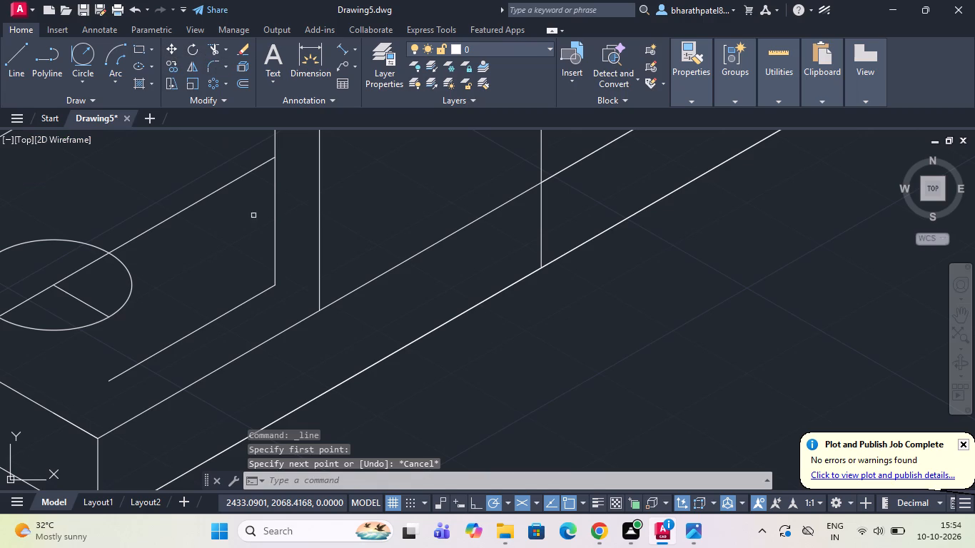
pyautogui.click(274, 262)
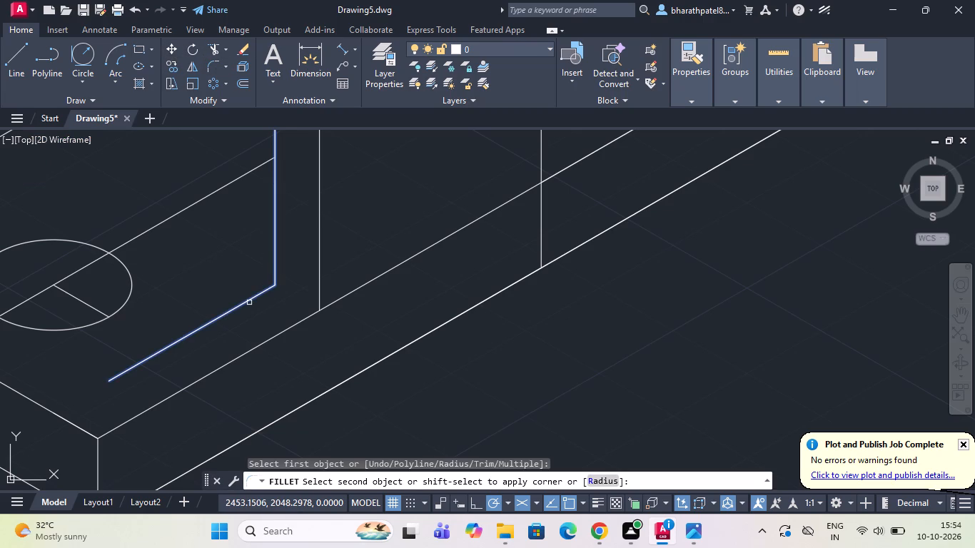
pyautogui.click(606, 481)
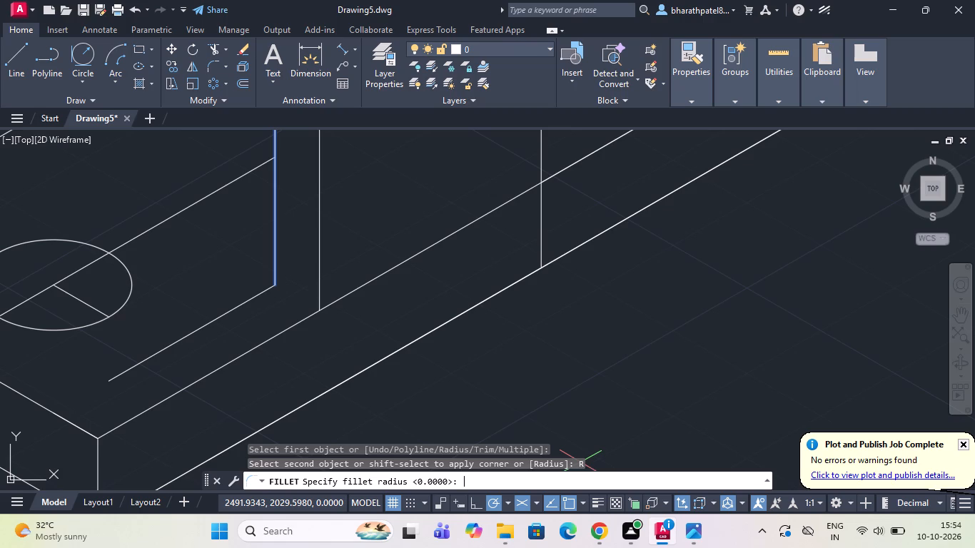
pyautogui.press('1')
pyautogui.press('6')
pyautogui.press('Return')
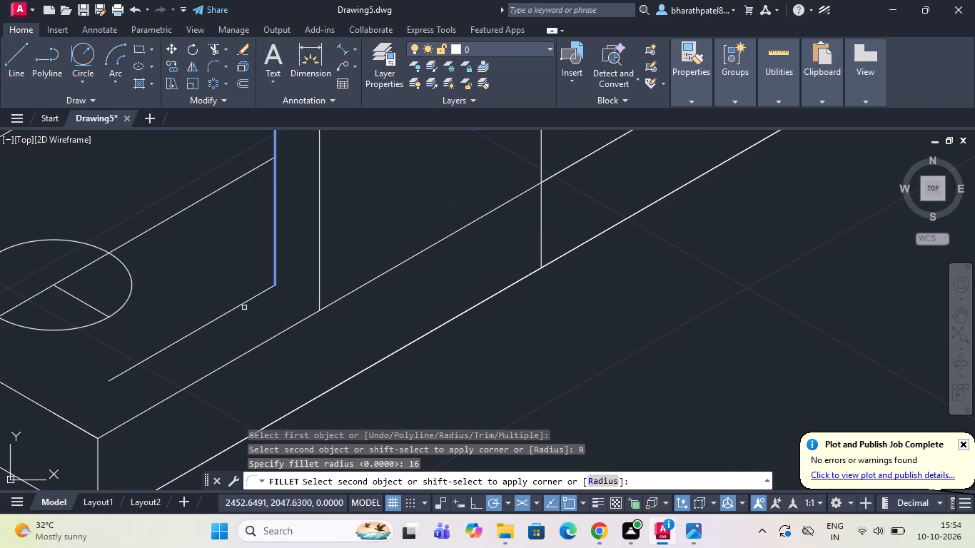
pyautogui.click(243, 304)
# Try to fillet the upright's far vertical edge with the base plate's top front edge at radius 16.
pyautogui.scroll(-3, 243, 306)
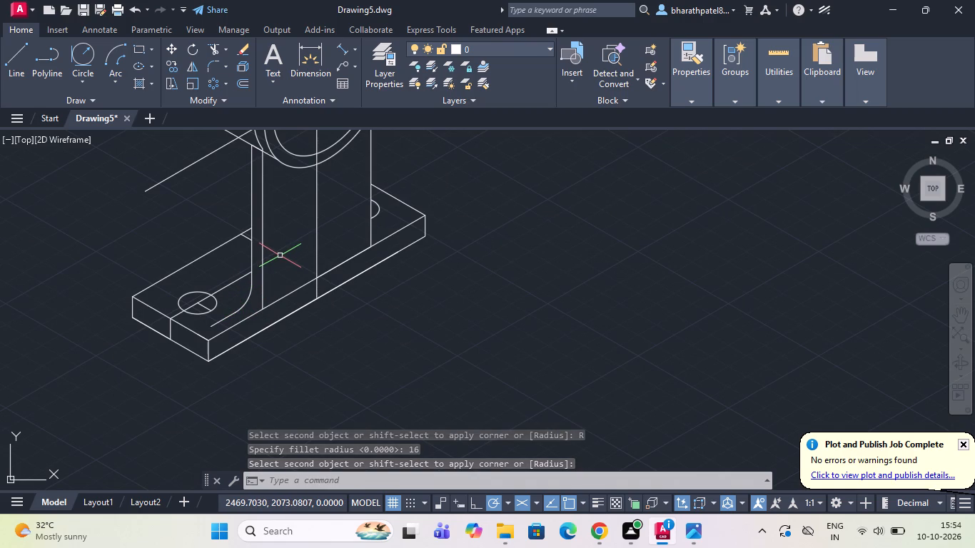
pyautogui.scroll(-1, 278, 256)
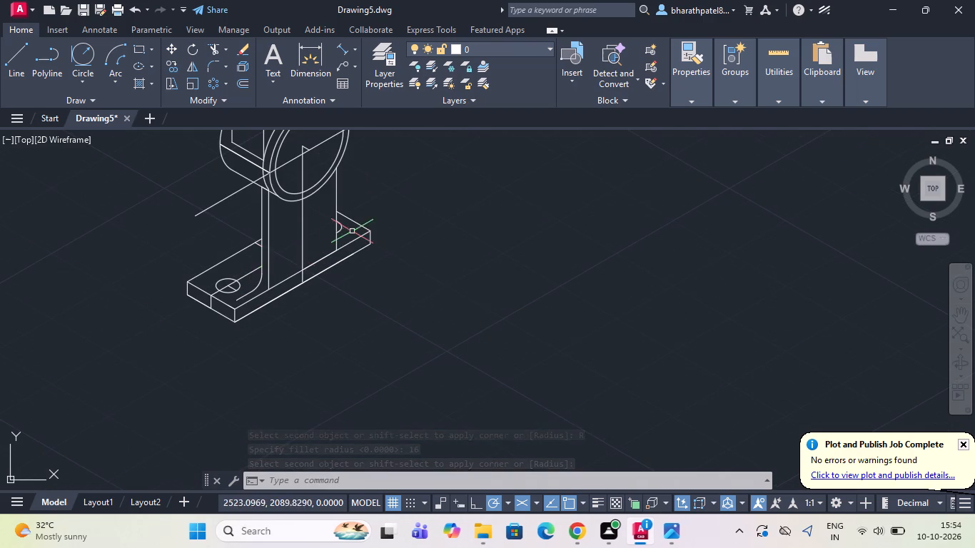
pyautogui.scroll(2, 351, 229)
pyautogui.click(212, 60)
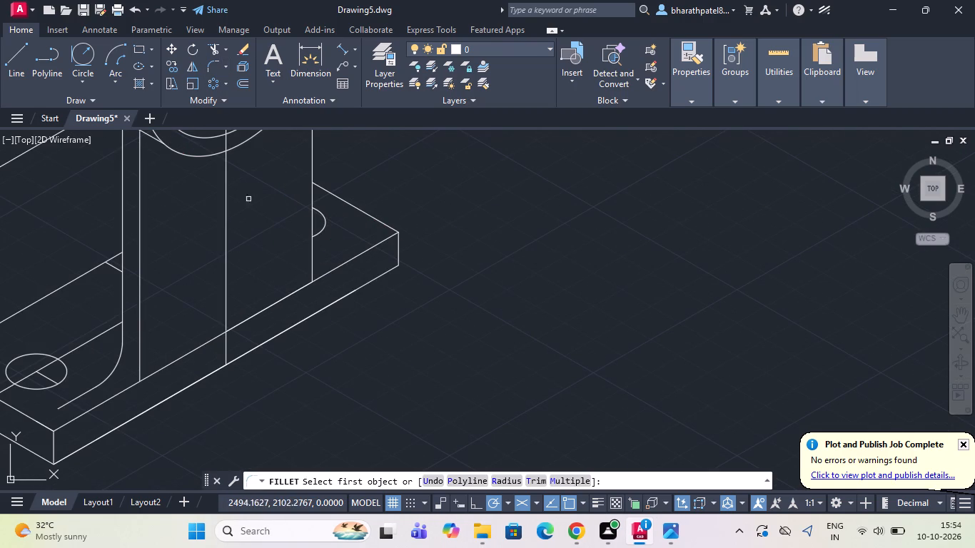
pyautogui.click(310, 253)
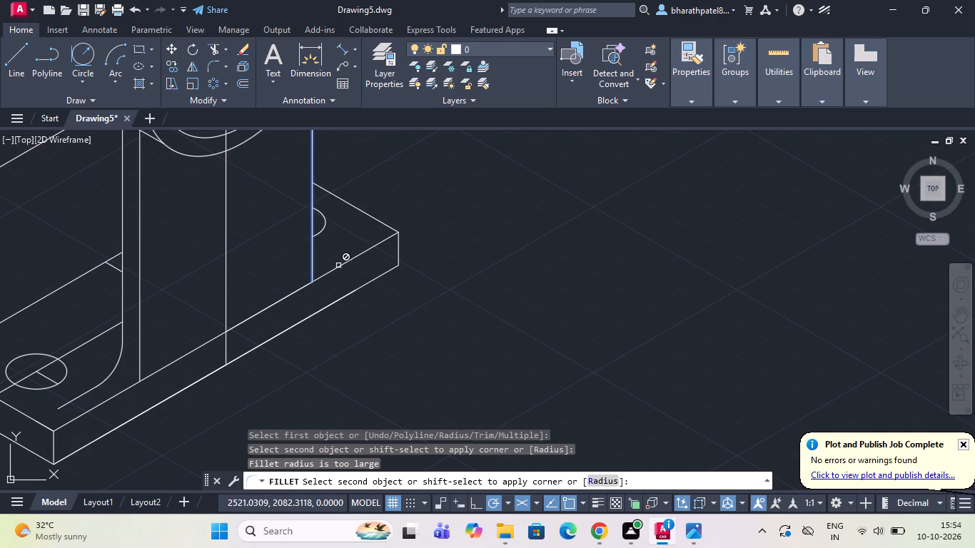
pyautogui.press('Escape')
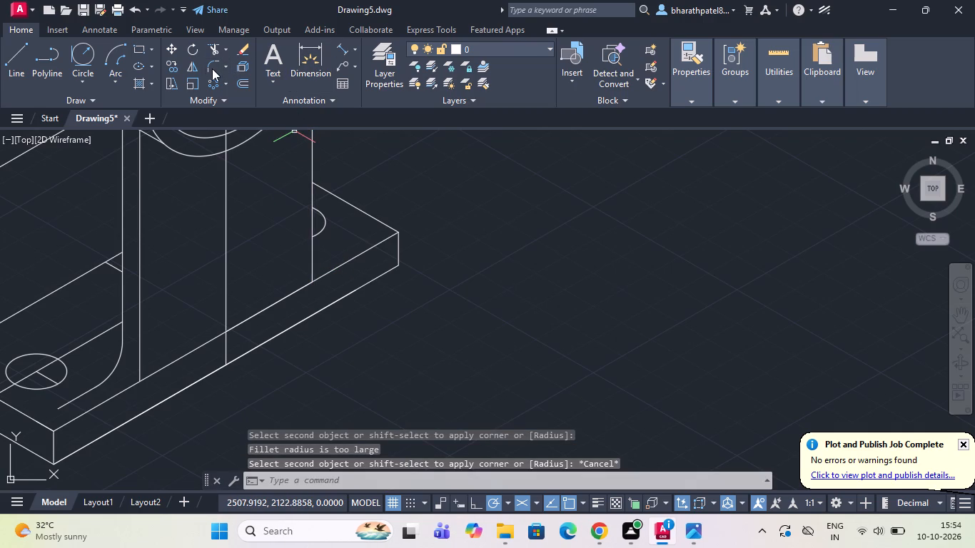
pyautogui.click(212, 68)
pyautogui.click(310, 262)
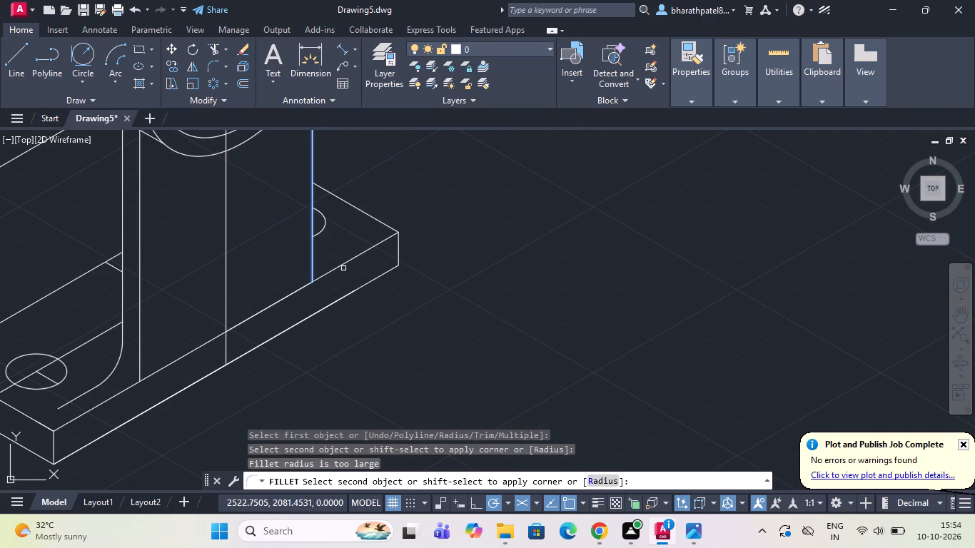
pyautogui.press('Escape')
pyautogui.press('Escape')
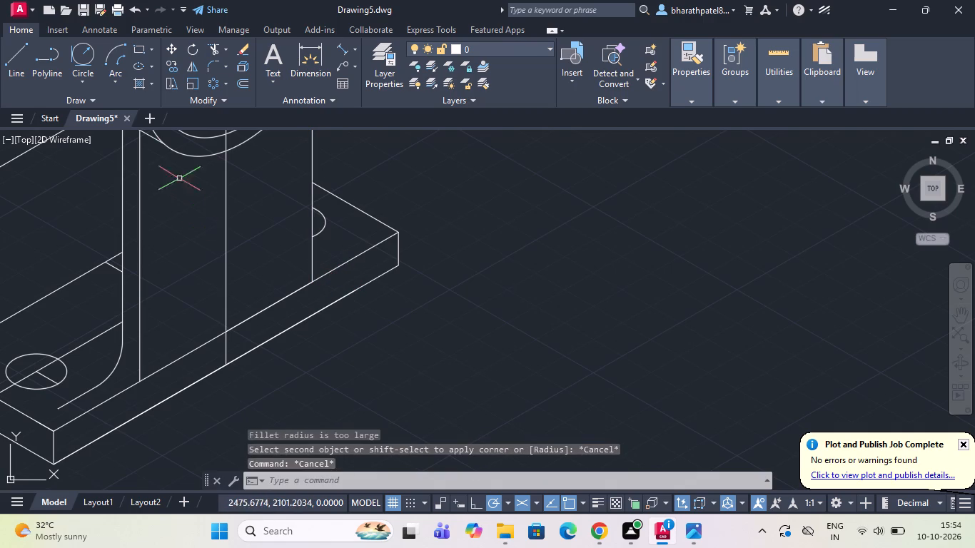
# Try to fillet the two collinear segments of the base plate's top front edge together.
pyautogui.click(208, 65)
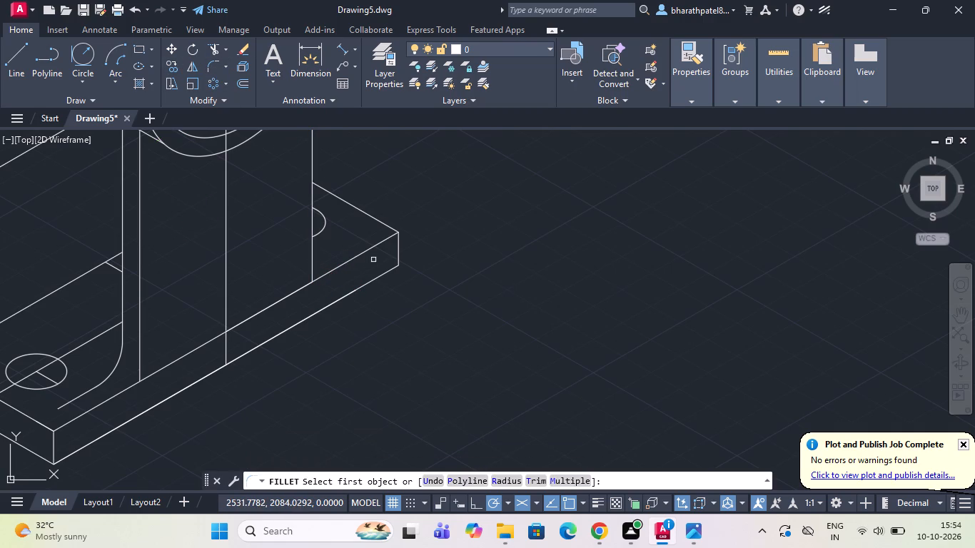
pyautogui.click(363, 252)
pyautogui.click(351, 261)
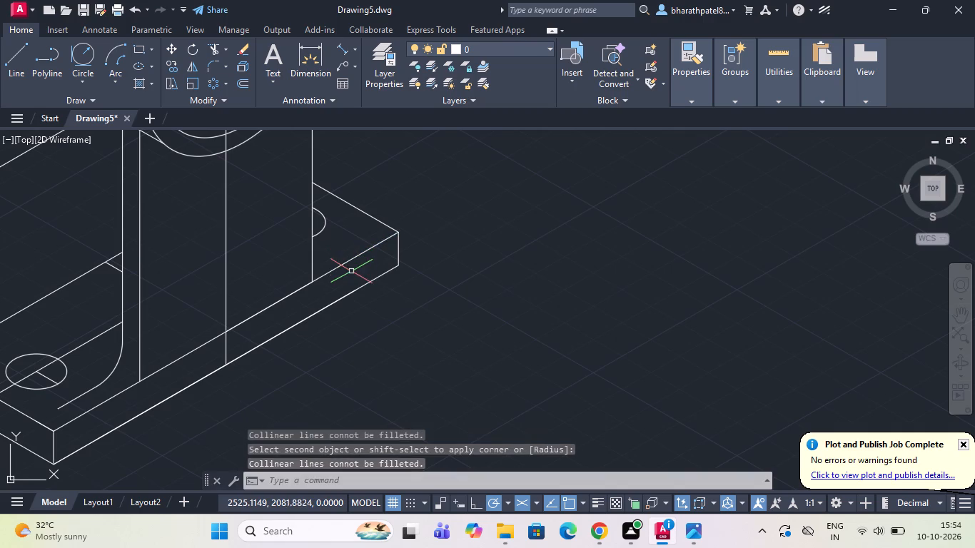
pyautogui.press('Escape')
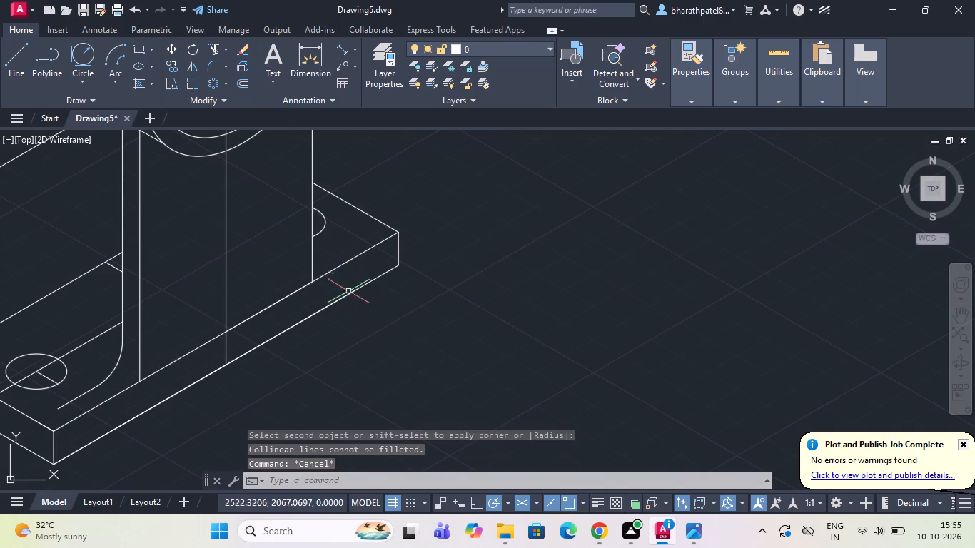
# Delete the short and long segments forming the base plate's top front edge.
pyautogui.click(375, 246)
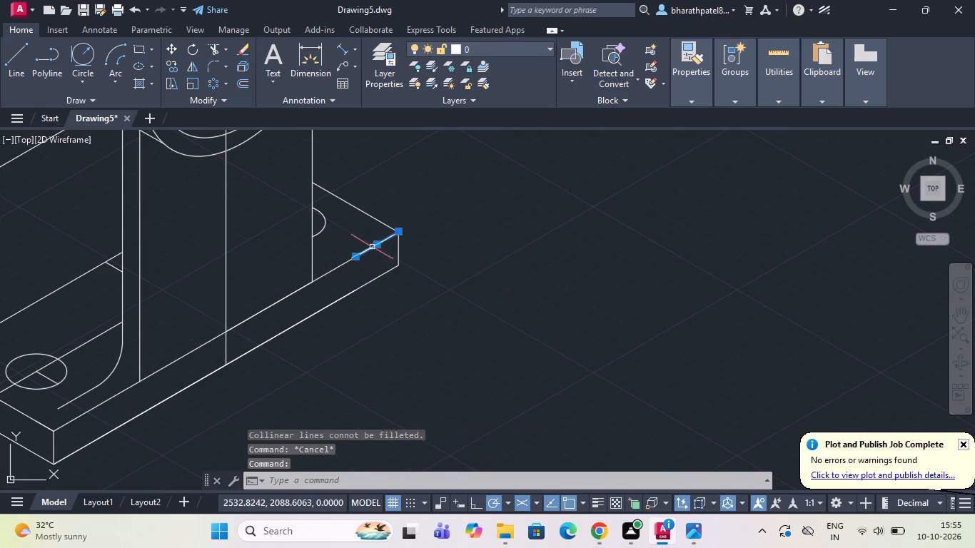
pyautogui.click(330, 271)
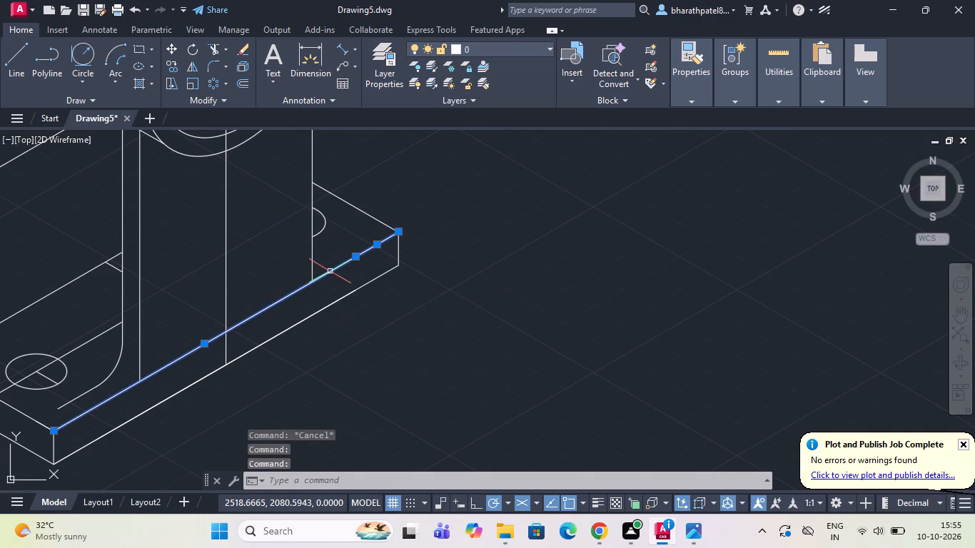
pyautogui.press('Delete')
# Draw the base plate's top front edge as one line from the near corner to the far corner.
pyautogui.click(13, 58)
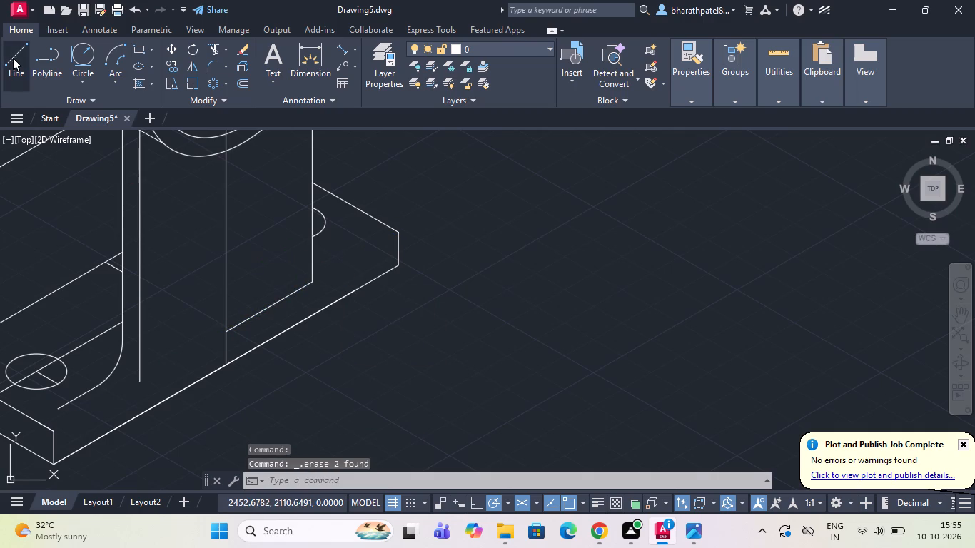
pyautogui.scroll(3, 51, 434)
pyautogui.click(55, 427)
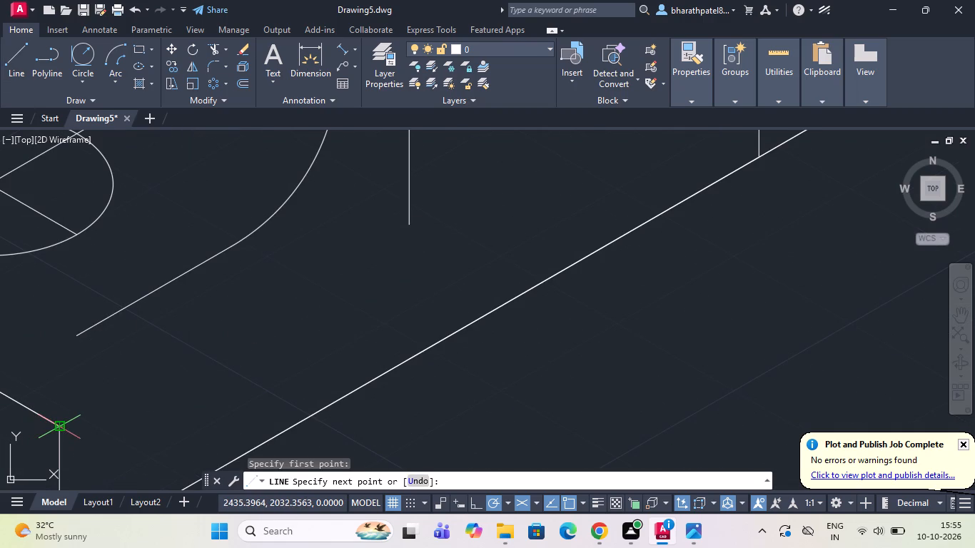
pyautogui.scroll(-4, 56, 427)
pyautogui.scroll(3, 416, 222)
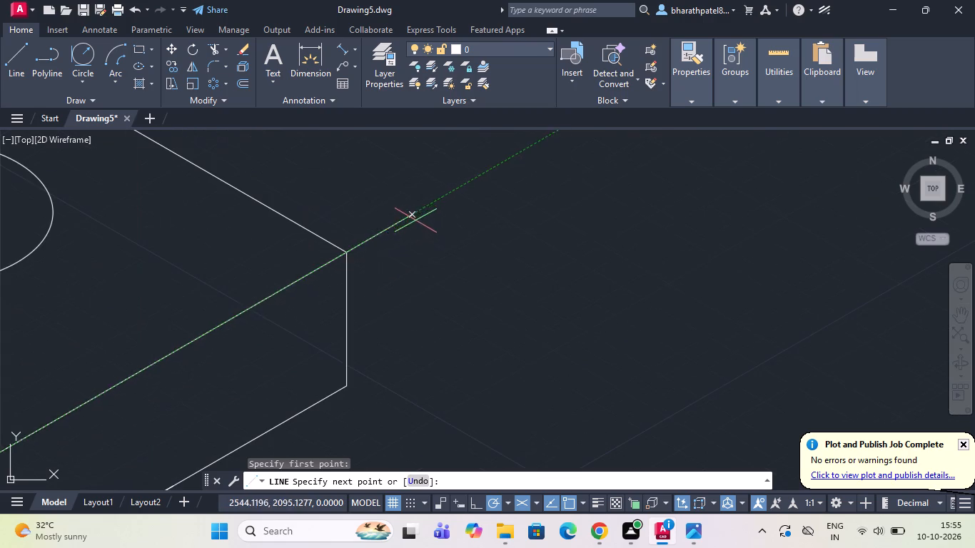
pyautogui.click(345, 256)
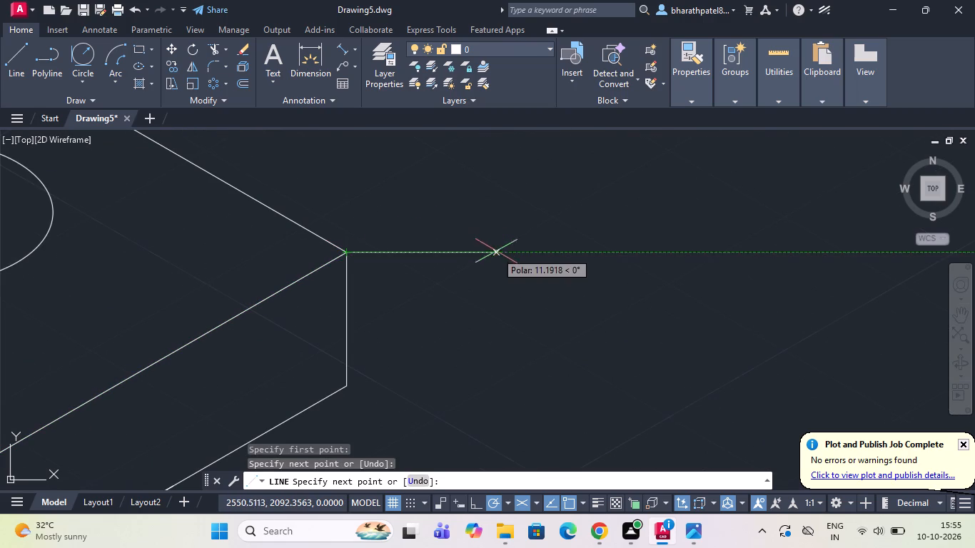
pyautogui.press('Escape')
# Fillet the upright's far vertical edge with the base plate's top front edge at radius 16.
pyautogui.scroll(-4, 497, 255)
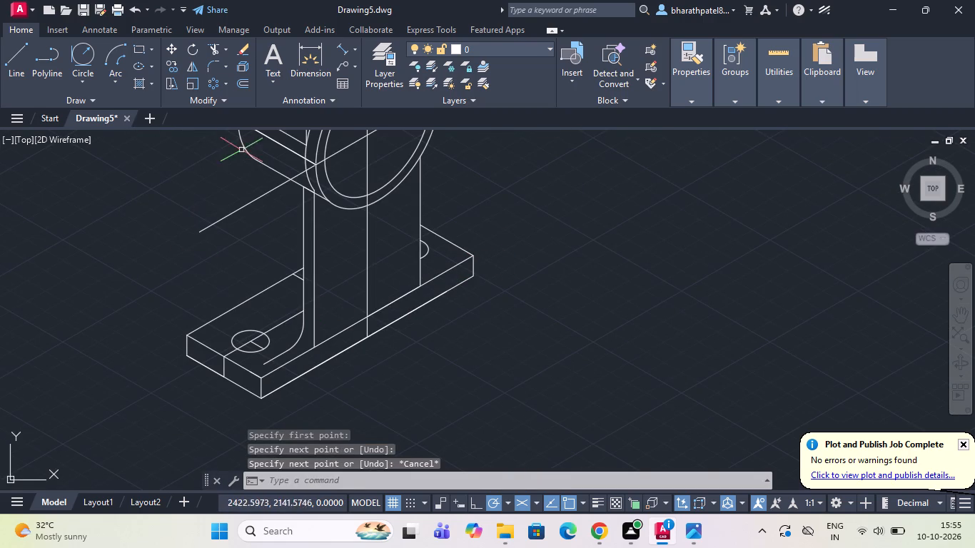
pyautogui.click(210, 66)
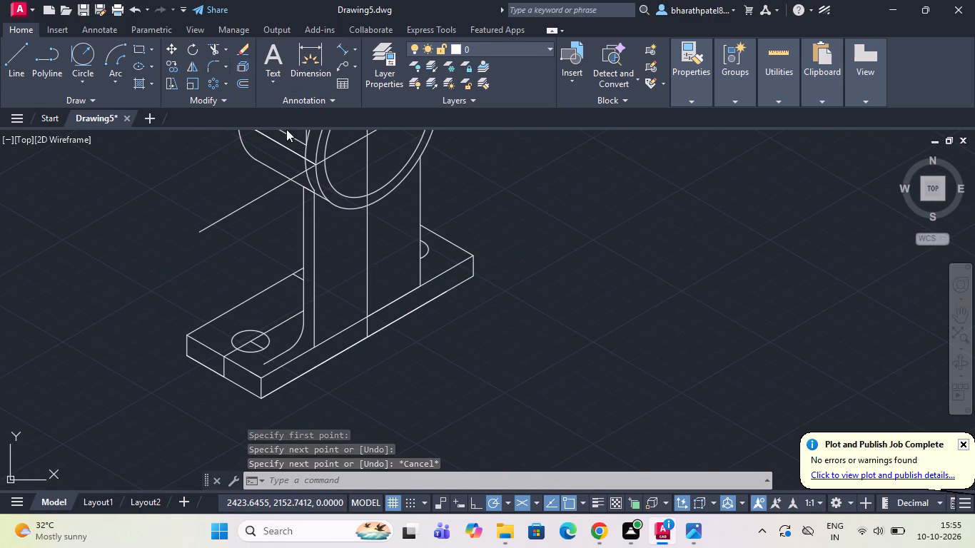
pyautogui.click(422, 272)
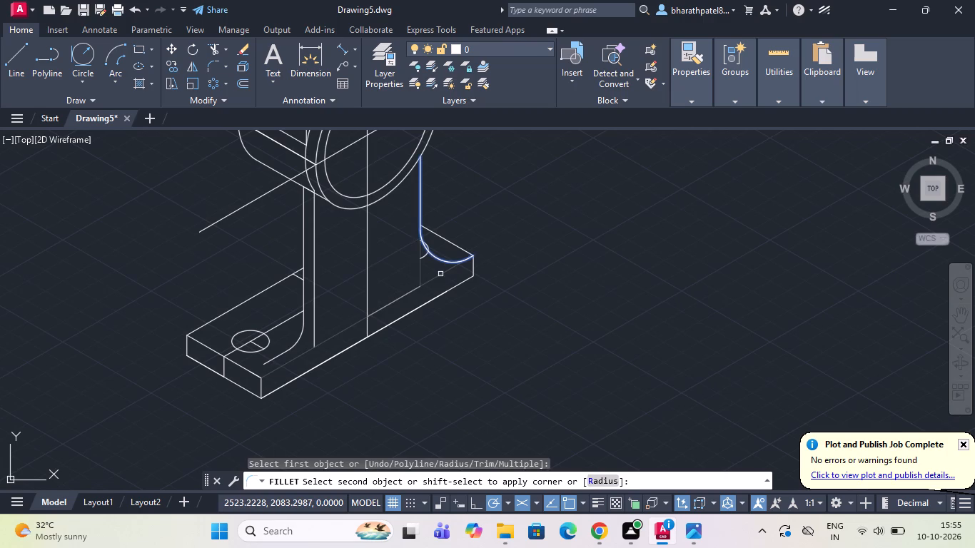
pyautogui.click(442, 275)
# Trim both ends of the far hole's small arc where they cross onto the upright's side of the new fillet.
pyautogui.scroll(-1, 439, 278)
pyautogui.scroll(3, 437, 243)
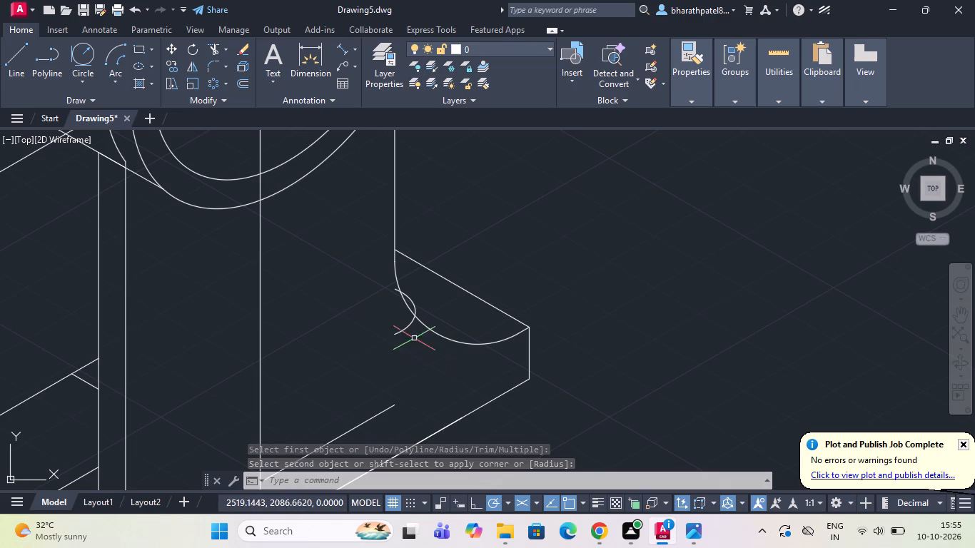
pyautogui.click(209, 54)
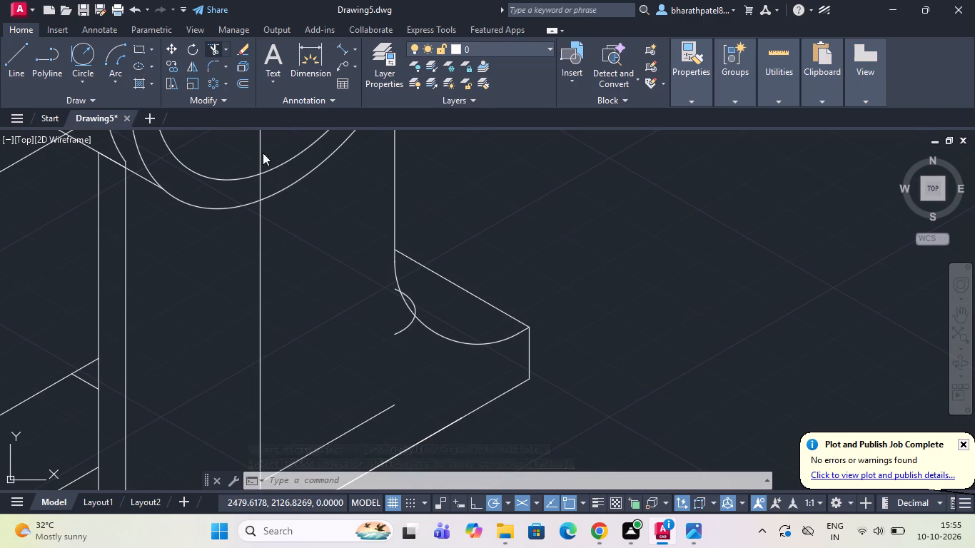
pyautogui.click(404, 333)
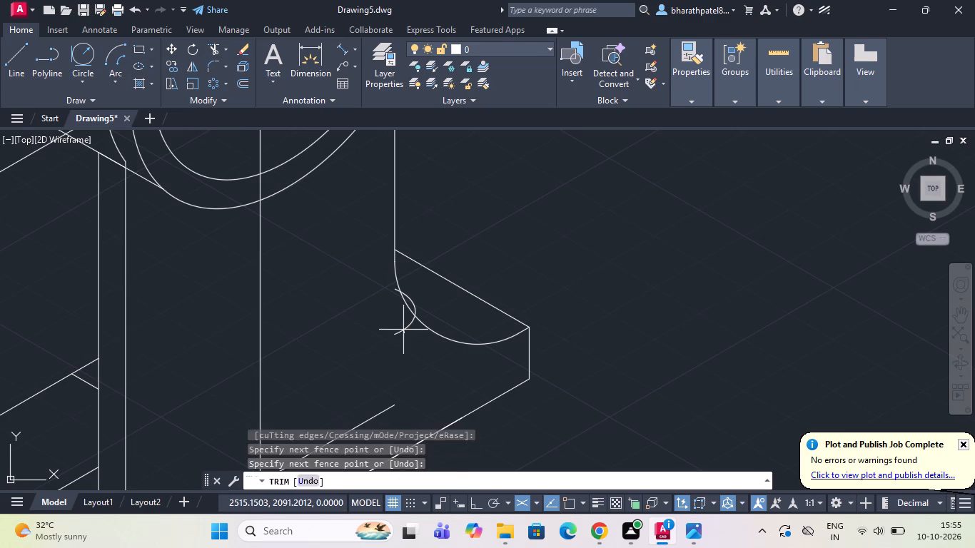
pyautogui.click(395, 323)
pyautogui.scroll(2, 390, 285)
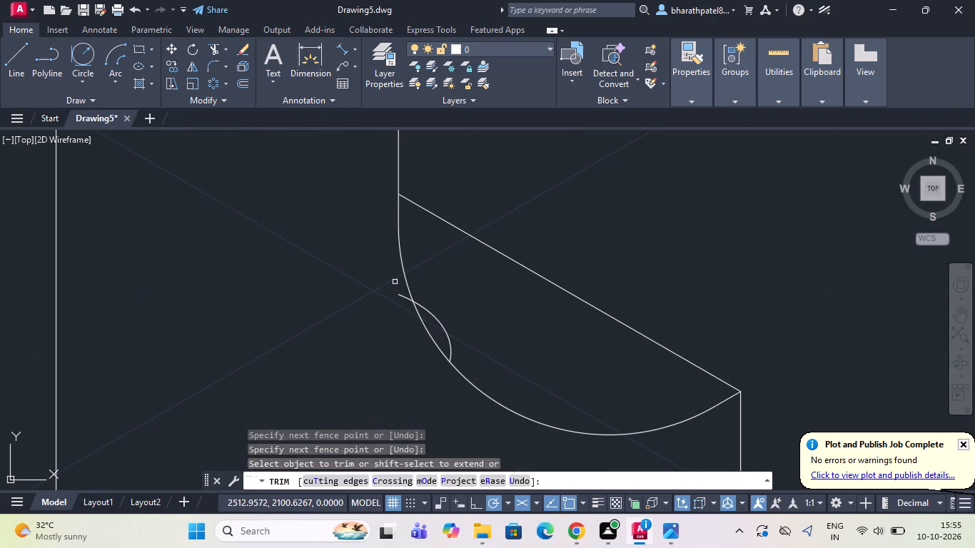
pyautogui.moveTo(397, 283); pyautogui.dragTo(400, 309)
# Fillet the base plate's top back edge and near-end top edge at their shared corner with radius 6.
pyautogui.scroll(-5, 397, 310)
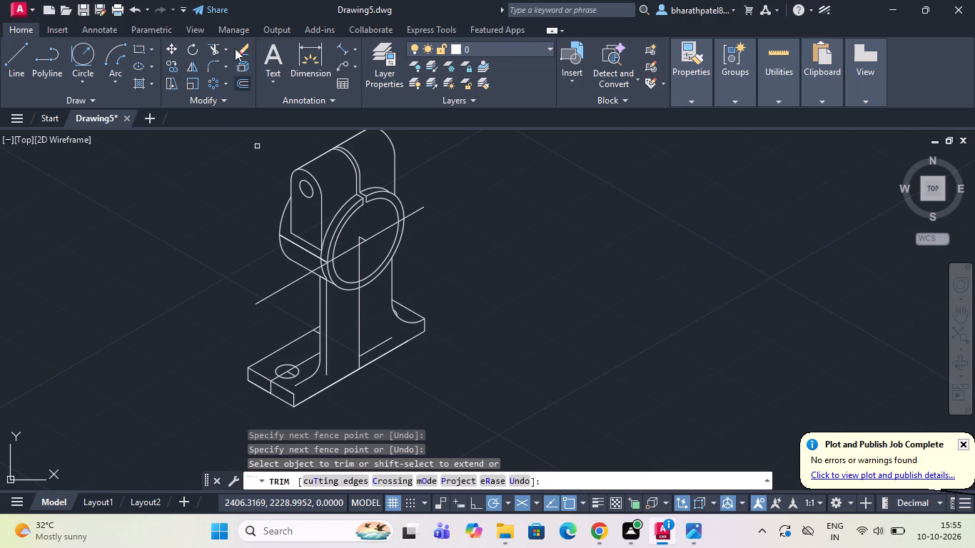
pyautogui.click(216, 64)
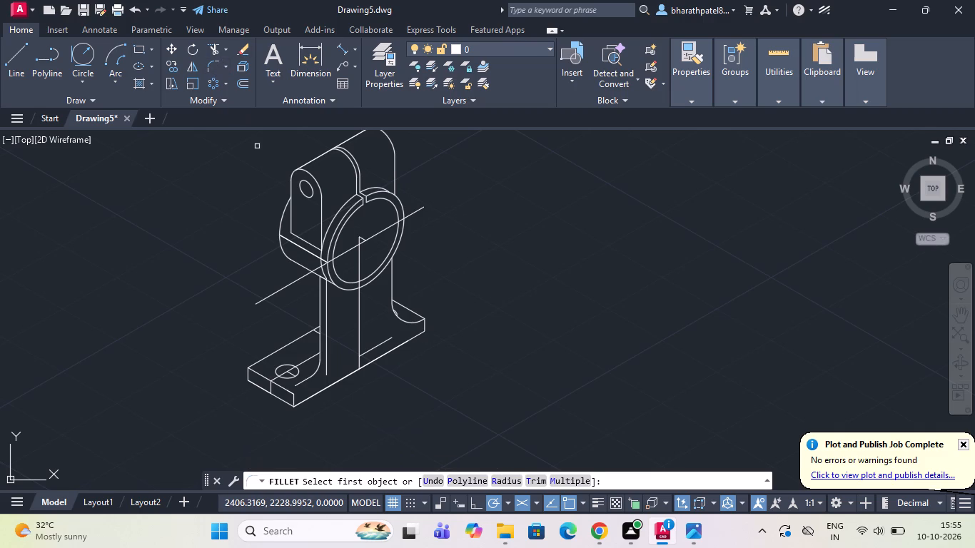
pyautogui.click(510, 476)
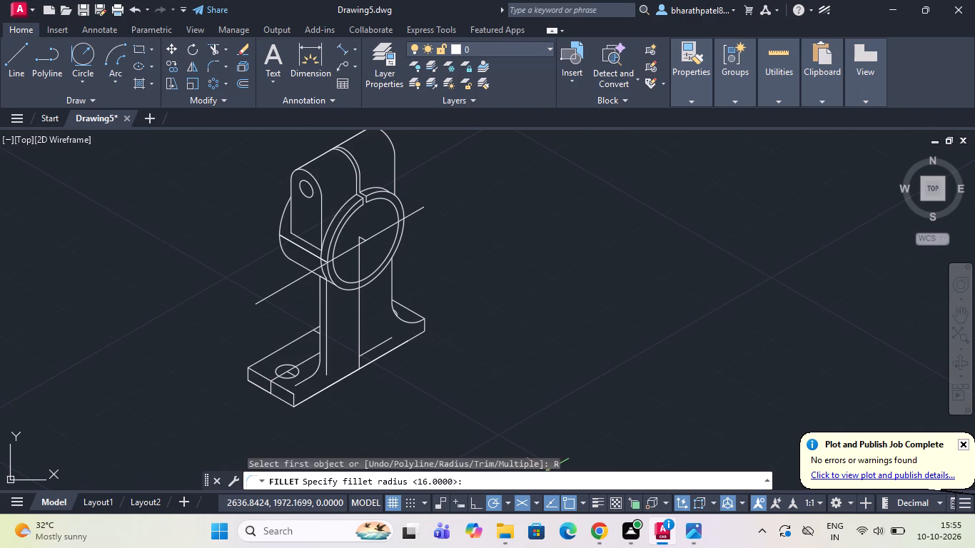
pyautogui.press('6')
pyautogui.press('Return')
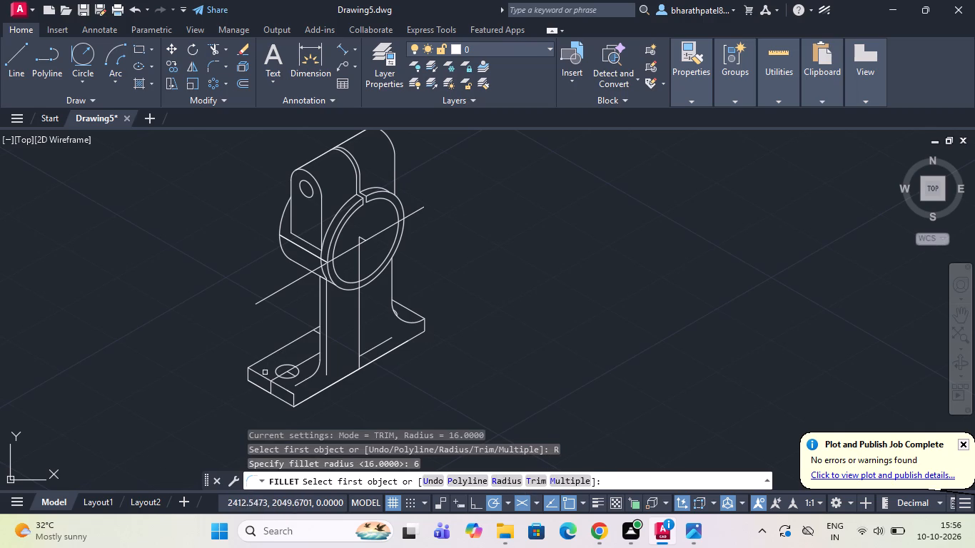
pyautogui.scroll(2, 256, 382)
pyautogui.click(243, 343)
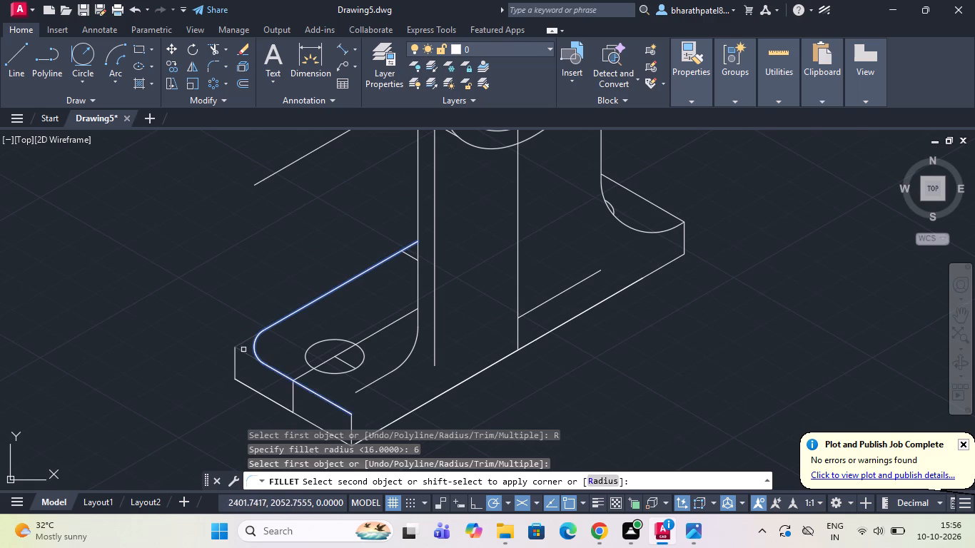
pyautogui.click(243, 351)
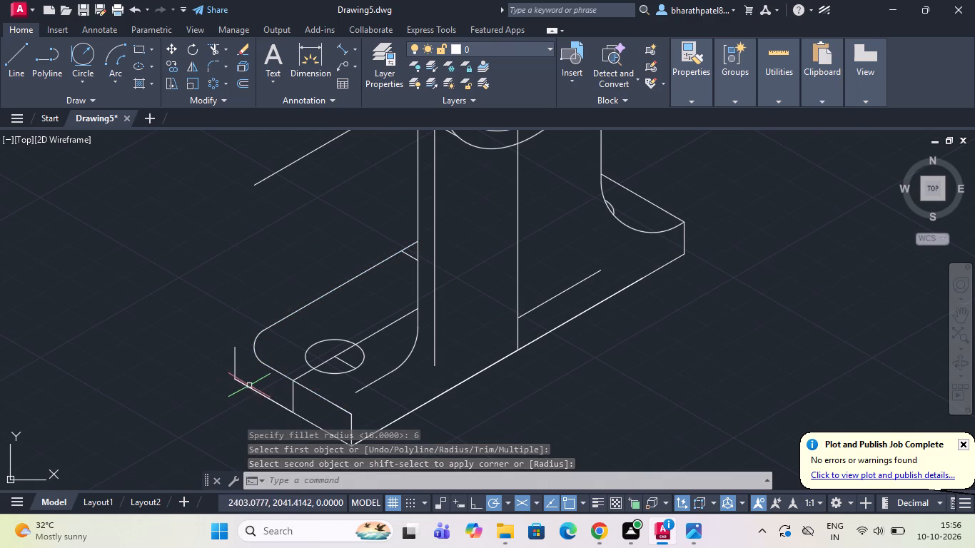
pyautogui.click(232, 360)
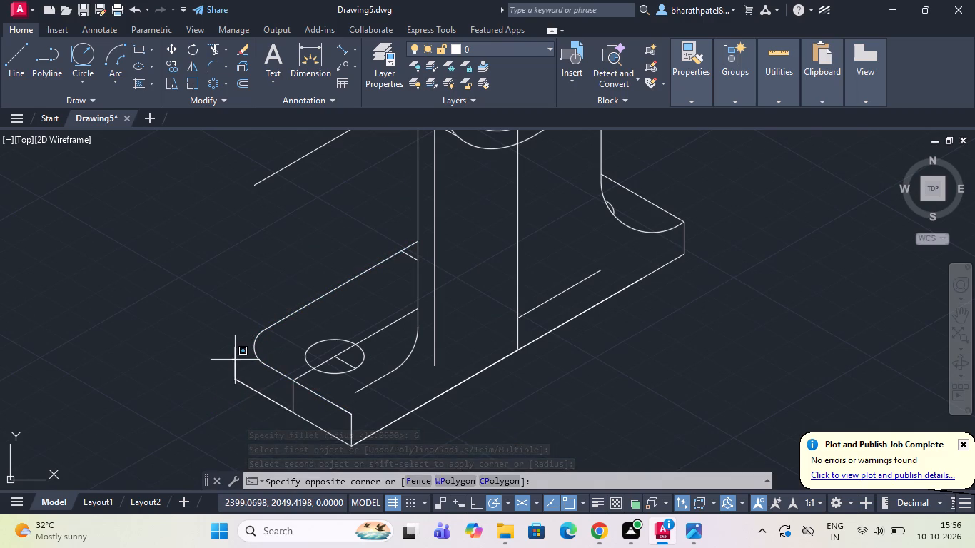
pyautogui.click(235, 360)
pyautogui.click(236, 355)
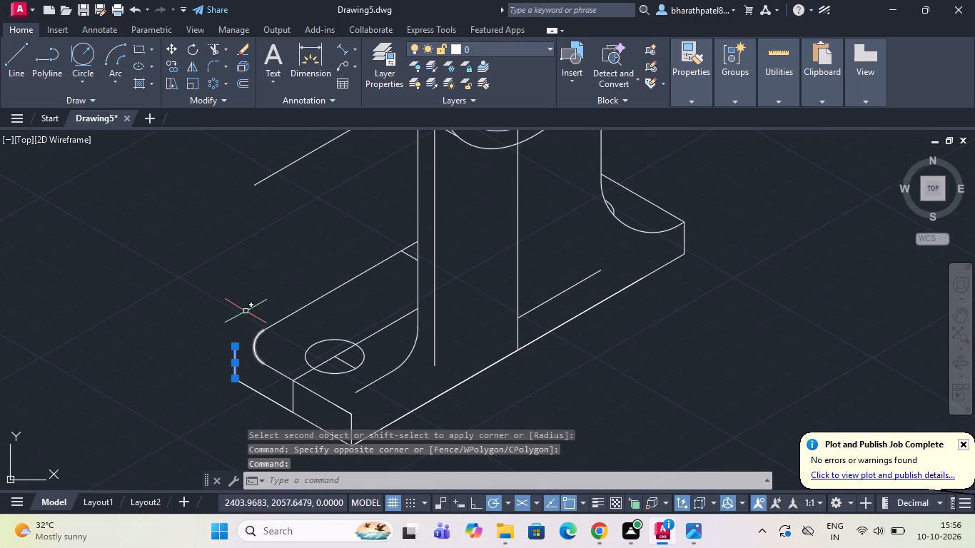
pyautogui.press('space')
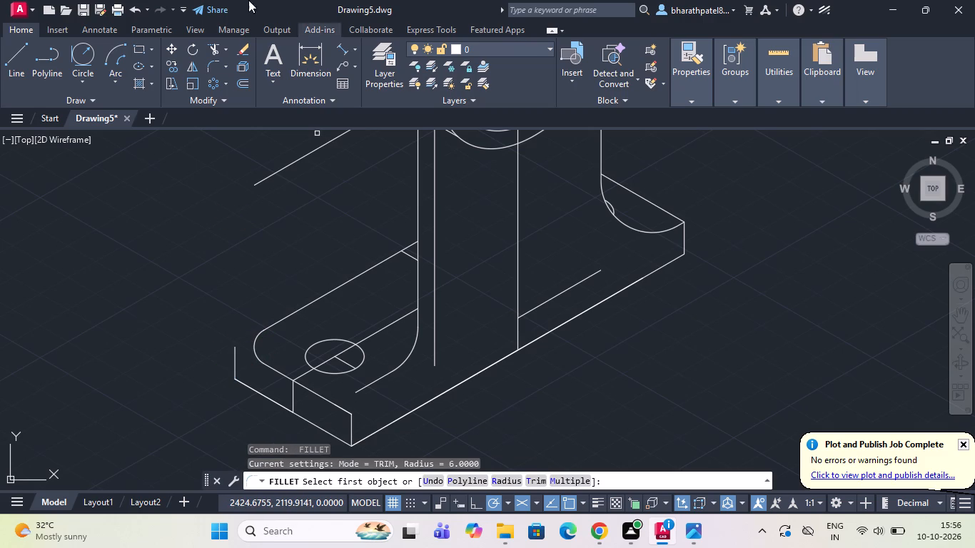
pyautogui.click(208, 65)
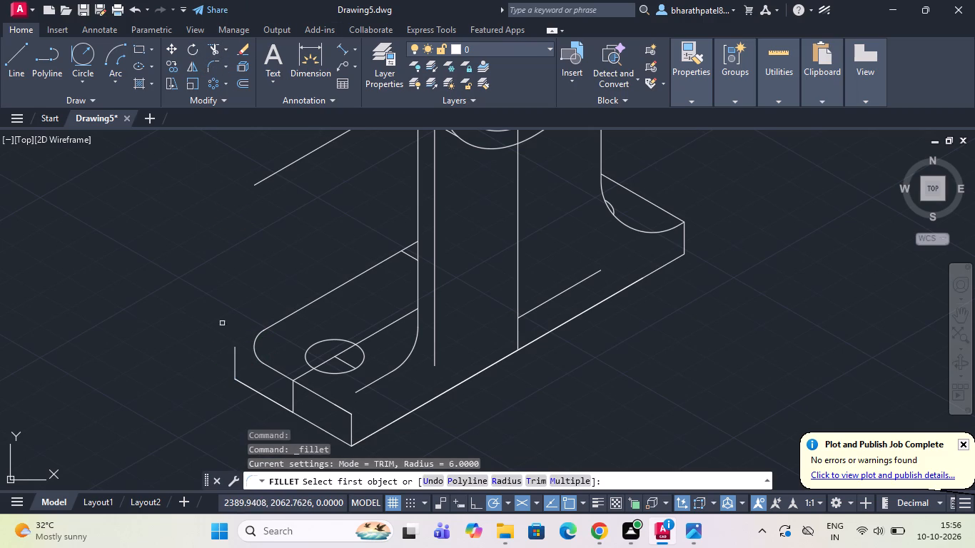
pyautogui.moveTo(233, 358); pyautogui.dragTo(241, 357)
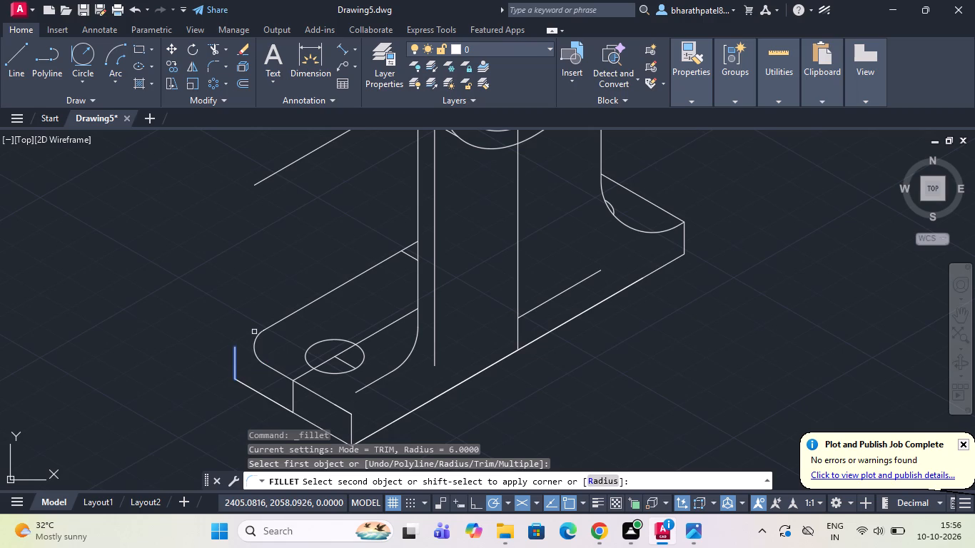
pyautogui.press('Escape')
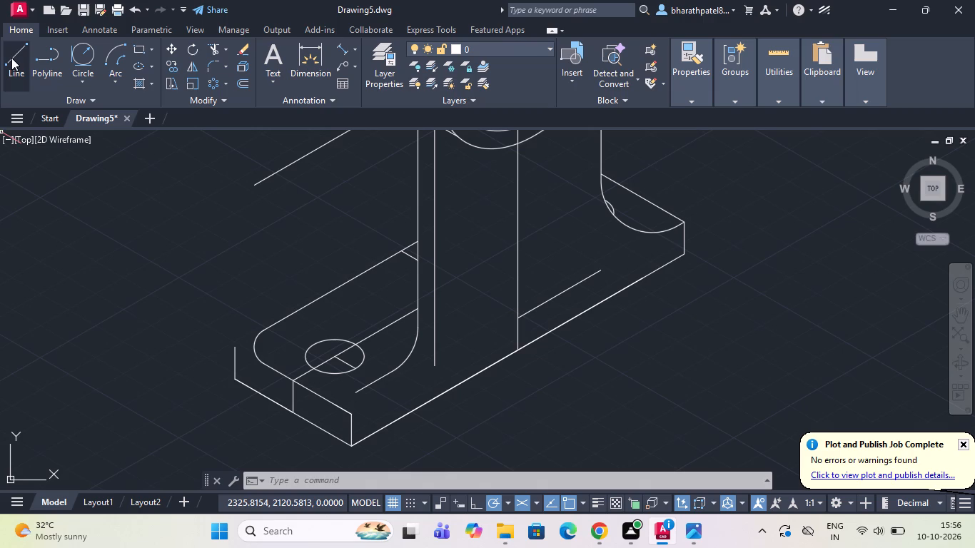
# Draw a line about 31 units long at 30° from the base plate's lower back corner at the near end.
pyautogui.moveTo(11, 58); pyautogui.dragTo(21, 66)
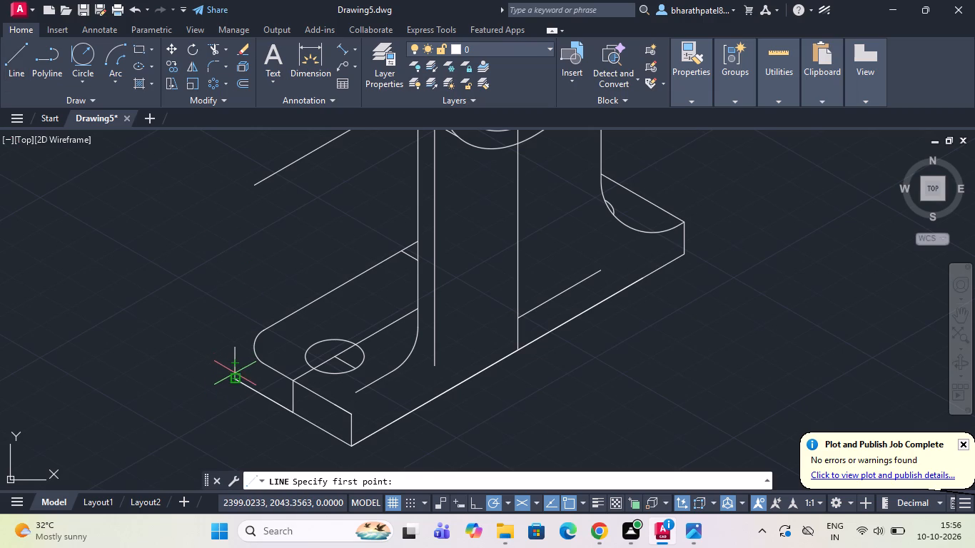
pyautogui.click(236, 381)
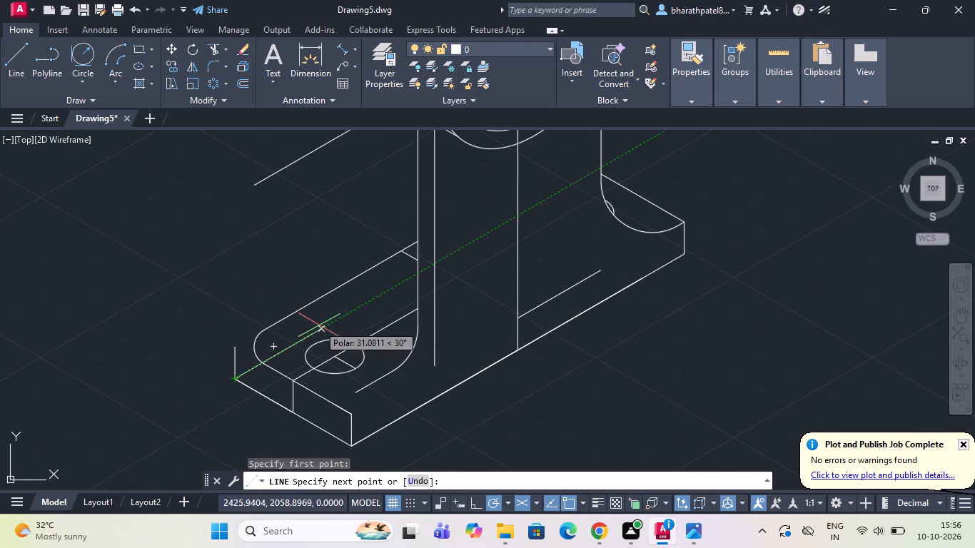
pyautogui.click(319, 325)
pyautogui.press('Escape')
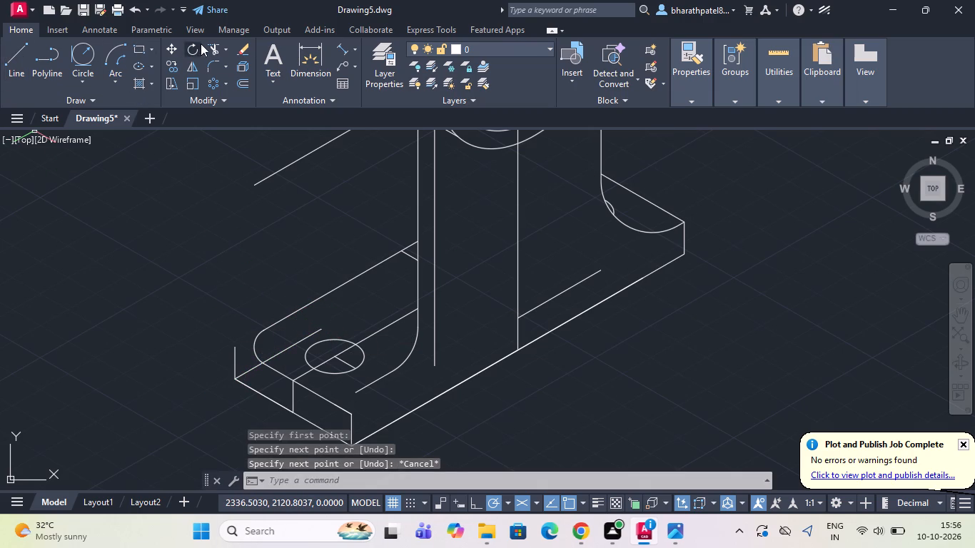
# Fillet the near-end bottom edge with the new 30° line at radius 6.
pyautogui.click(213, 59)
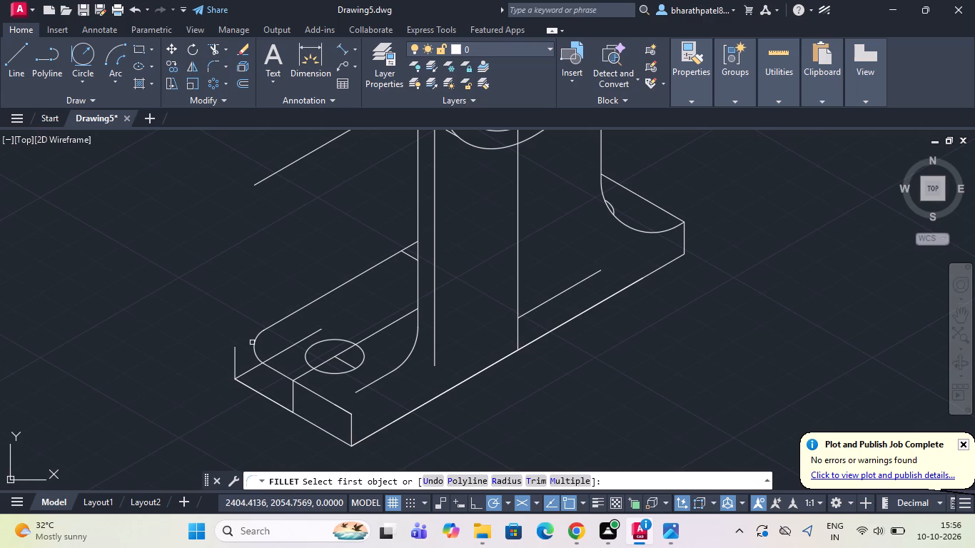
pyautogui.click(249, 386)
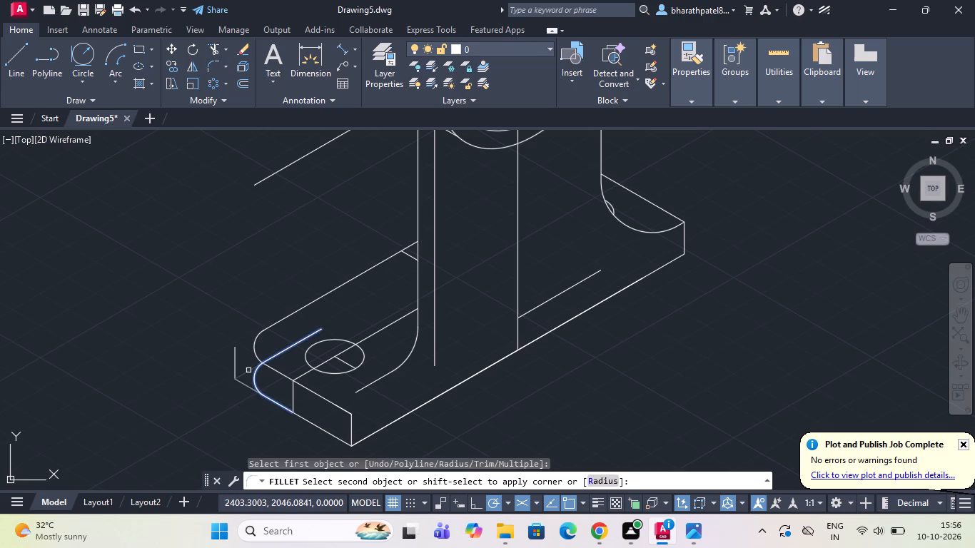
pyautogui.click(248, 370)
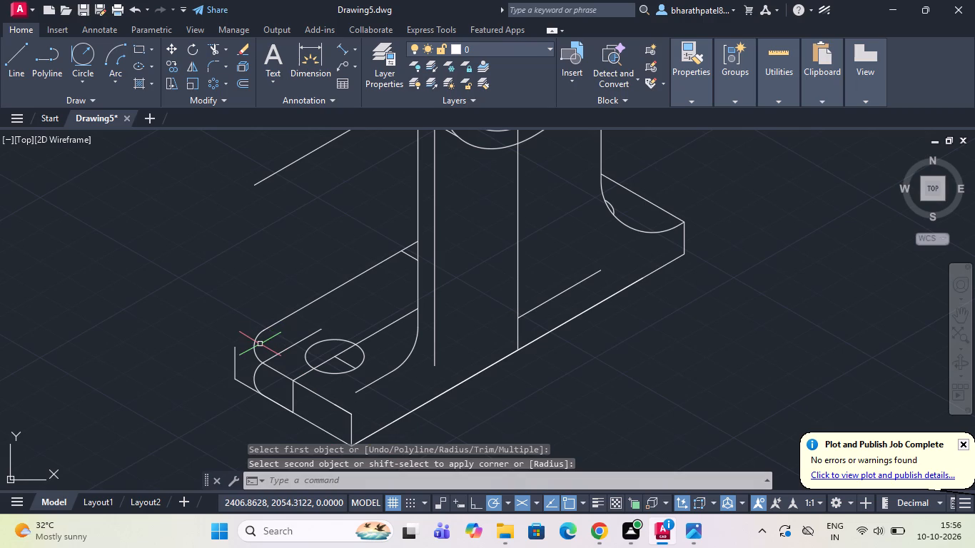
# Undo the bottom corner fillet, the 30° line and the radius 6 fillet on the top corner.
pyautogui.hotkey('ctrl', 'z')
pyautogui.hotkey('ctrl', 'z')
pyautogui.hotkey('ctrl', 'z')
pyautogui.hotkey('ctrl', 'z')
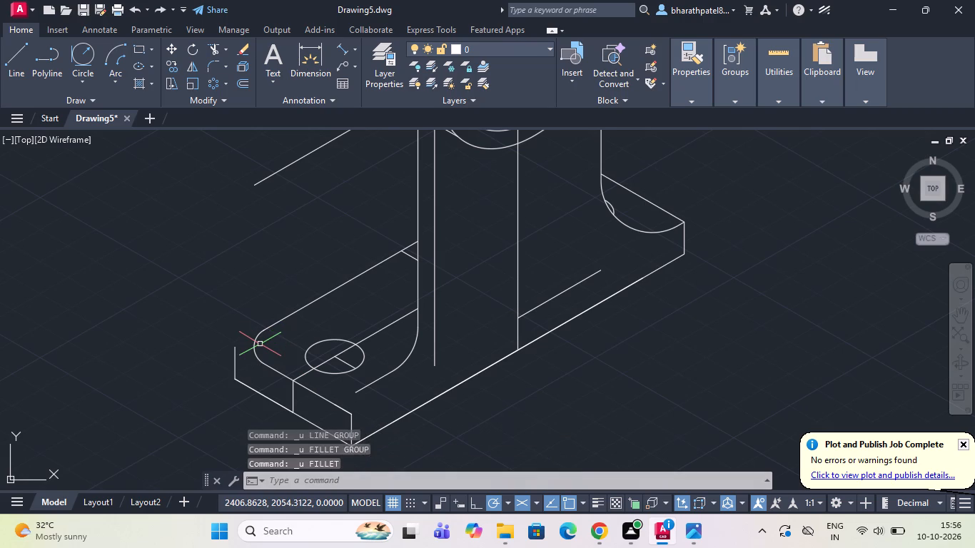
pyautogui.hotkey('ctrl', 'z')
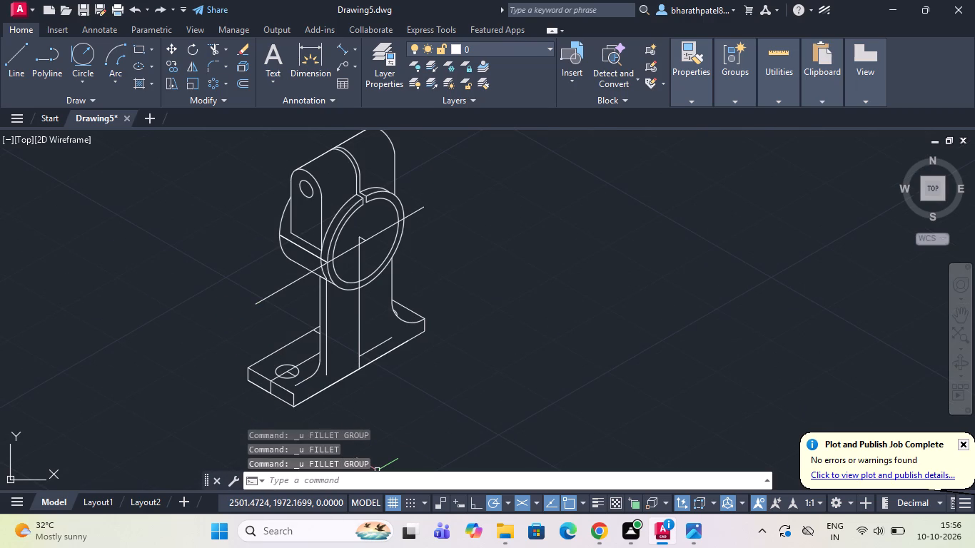
# Fillet the base plate's top back edge and near-end top edge at their shared corner with radius 6.
pyautogui.click(208, 66)
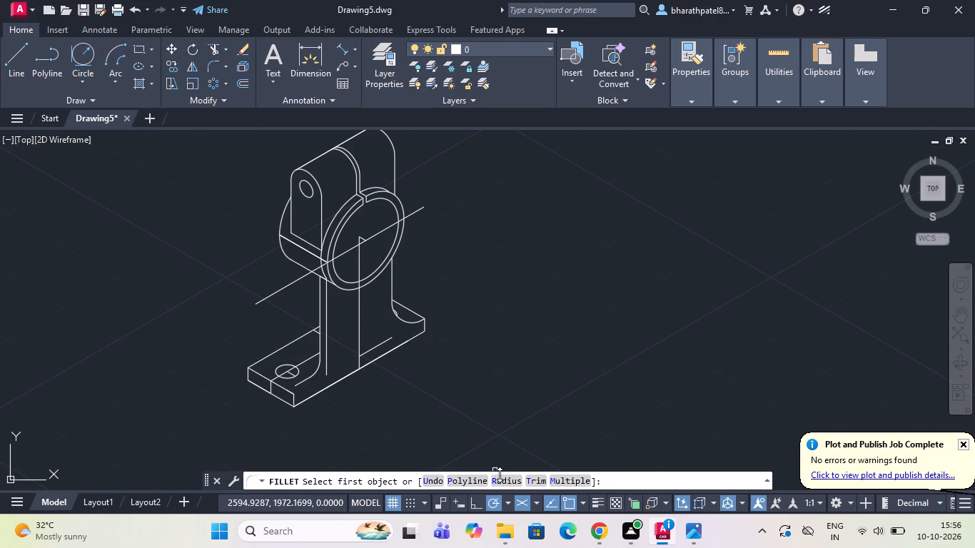
pyautogui.click(500, 475)
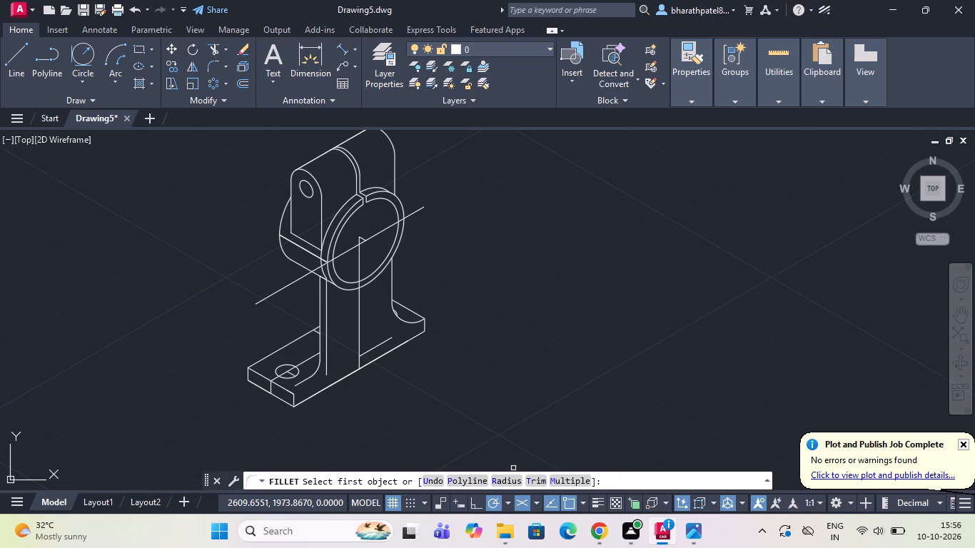
pyautogui.click(513, 479)
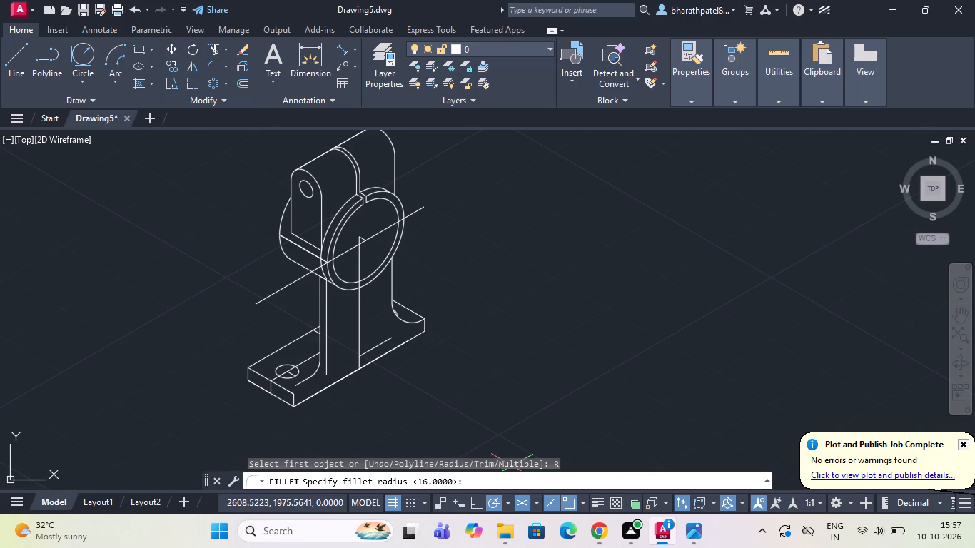
pyautogui.press('6')
pyautogui.press('Return')
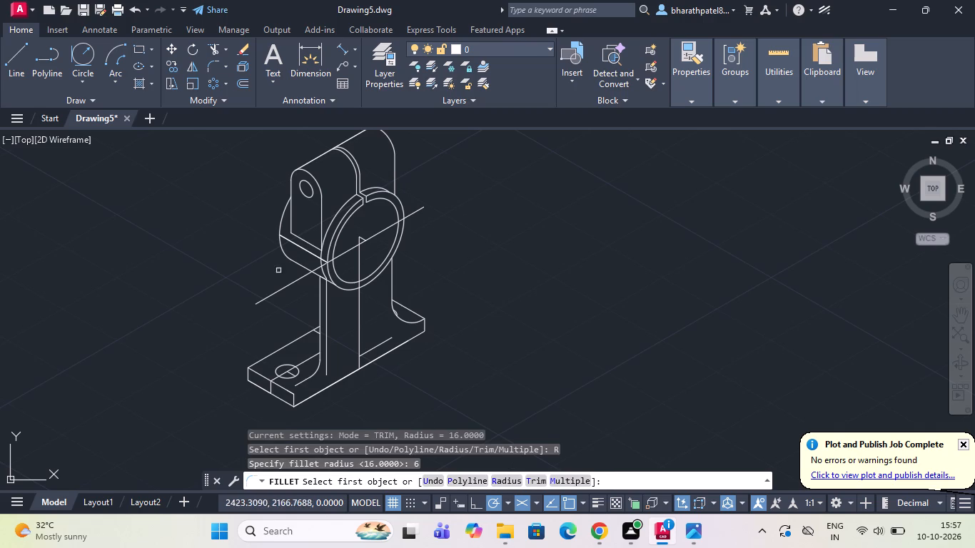
pyautogui.click(260, 372)
pyautogui.click(258, 364)
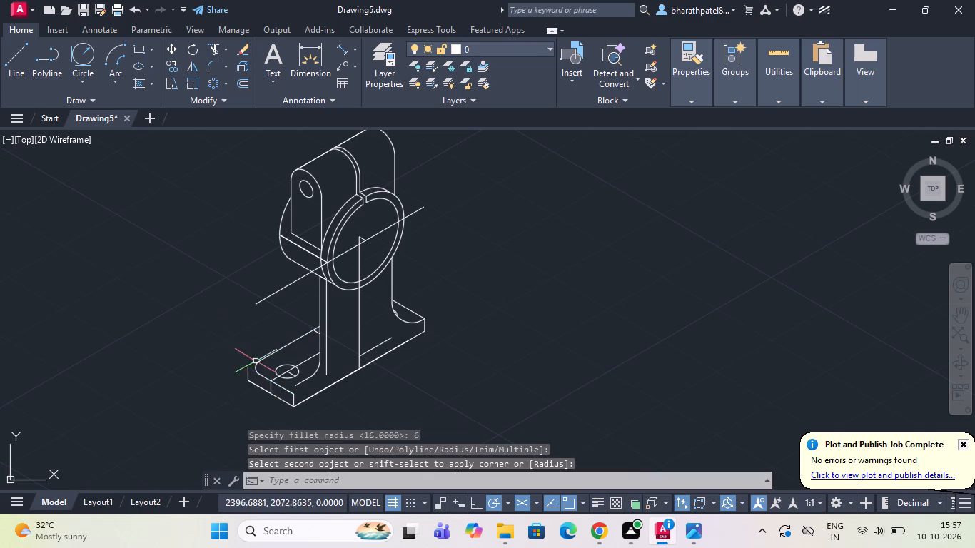
# Draw a line about 24 units long at 30° from the base plate's lower back corner at the near end.
pyautogui.scroll(3, 256, 385)
pyautogui.click(2, 58)
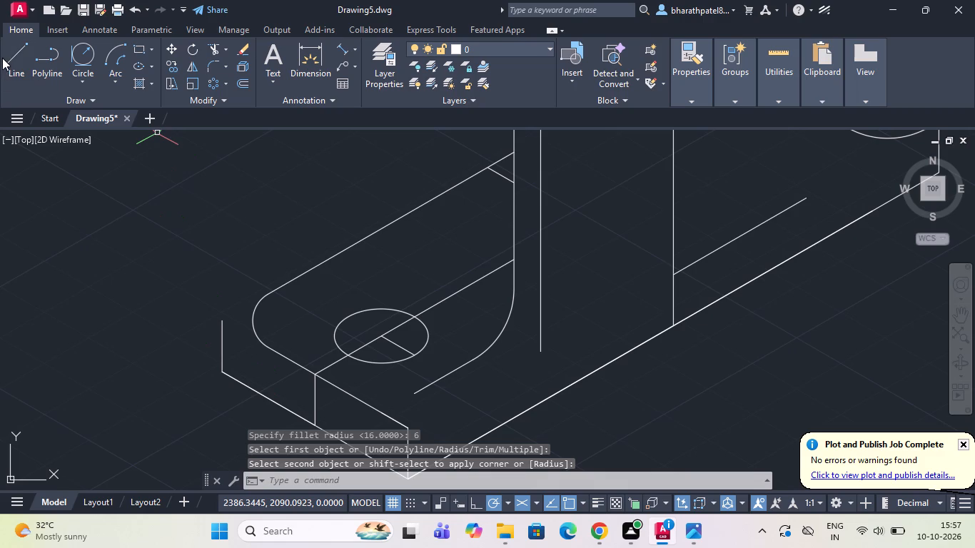
pyautogui.click(9, 59)
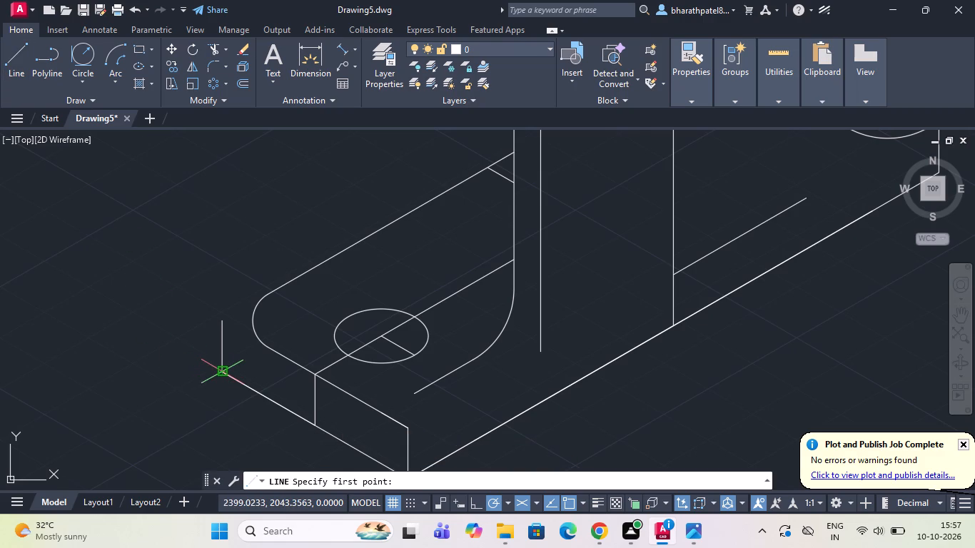
pyautogui.click(226, 373)
pyautogui.click(324, 308)
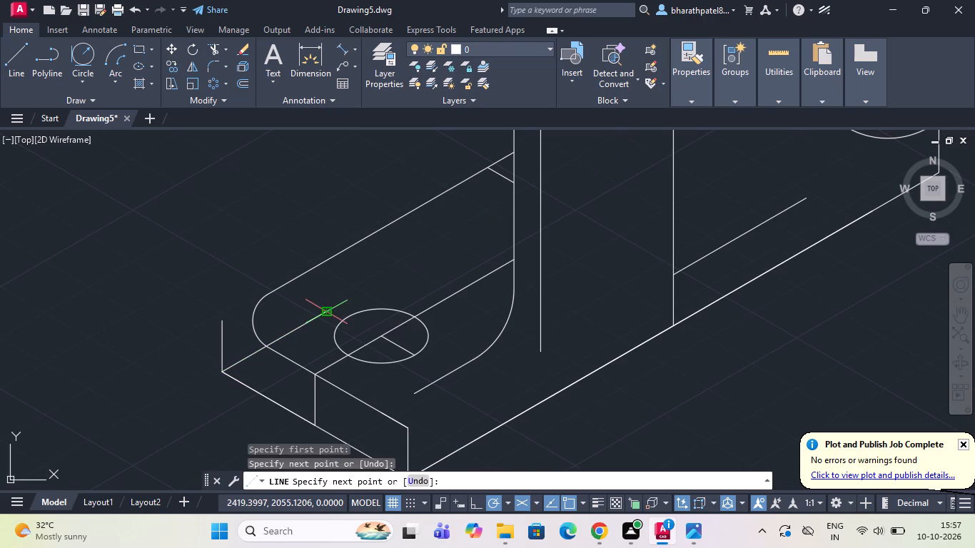
pyautogui.press('Escape')
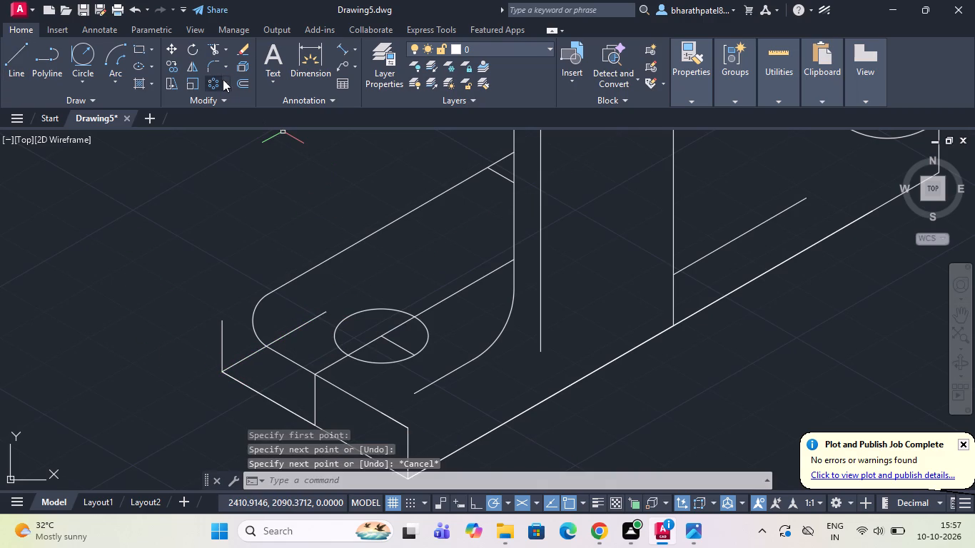
# Fillet the near-end bottom edge with the new 30° line at radius 6.
pyautogui.click(213, 61)
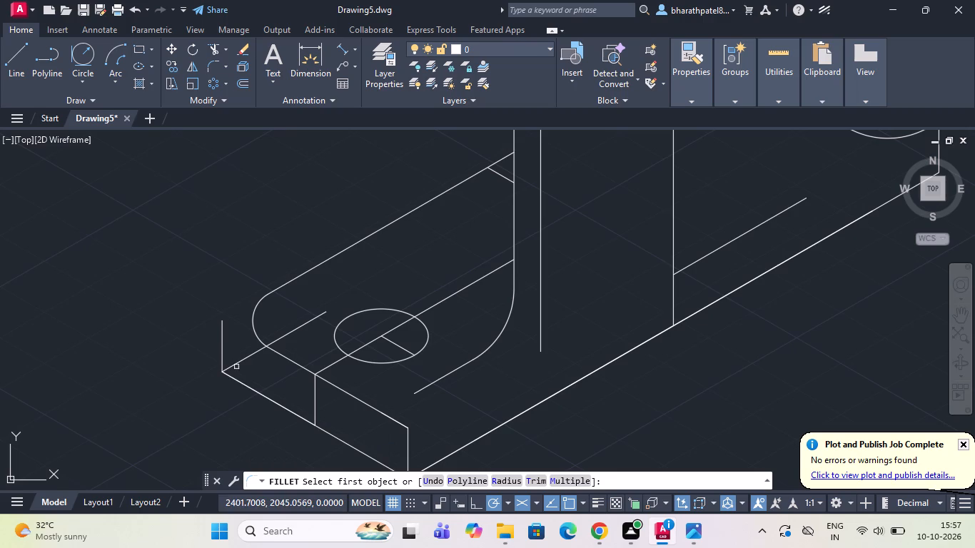
pyautogui.click(243, 385)
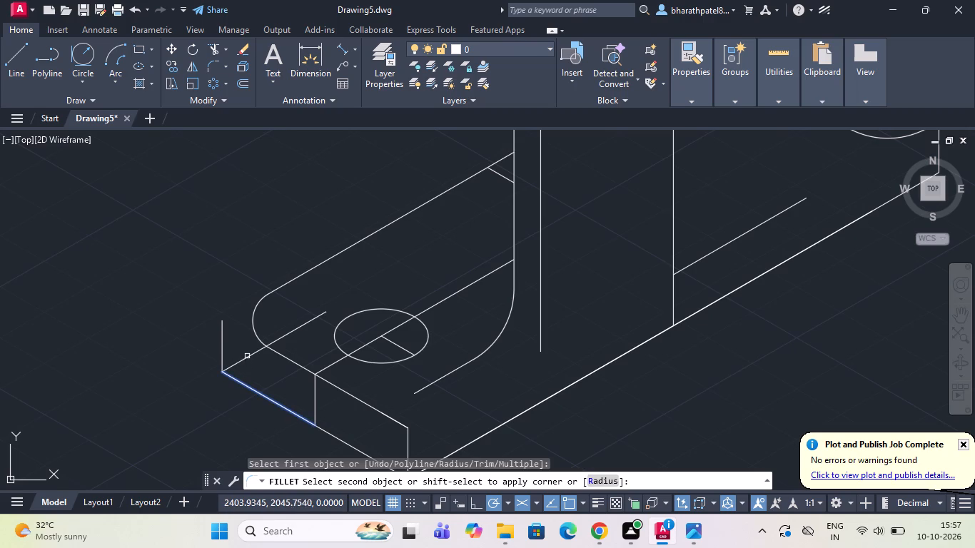
pyautogui.click(246, 355)
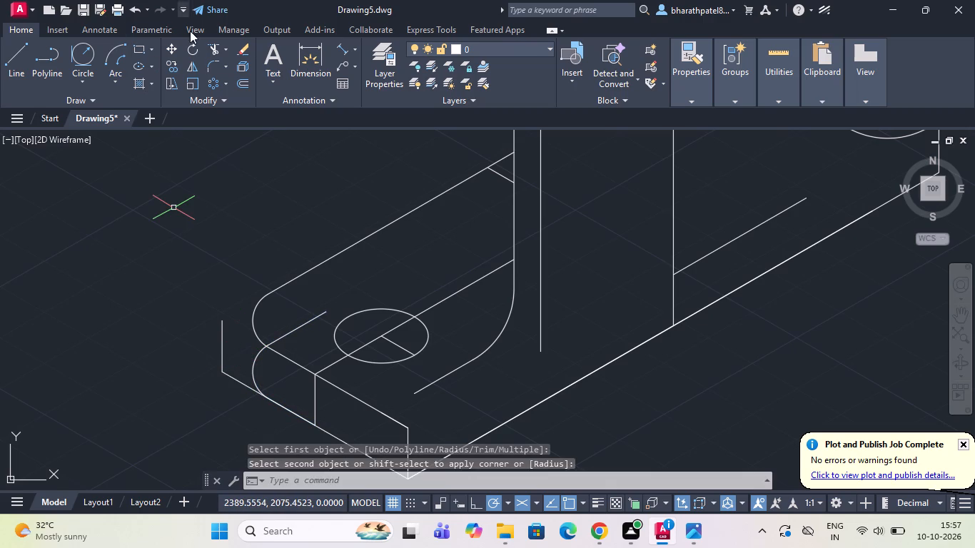
# Trim away the leftover vertical edge and bottom edge stub outside the rounded back corner at the near end.
pyautogui.click(210, 48)
pyautogui.scroll(-2, 218, 233)
pyautogui.scroll(2, 216, 293)
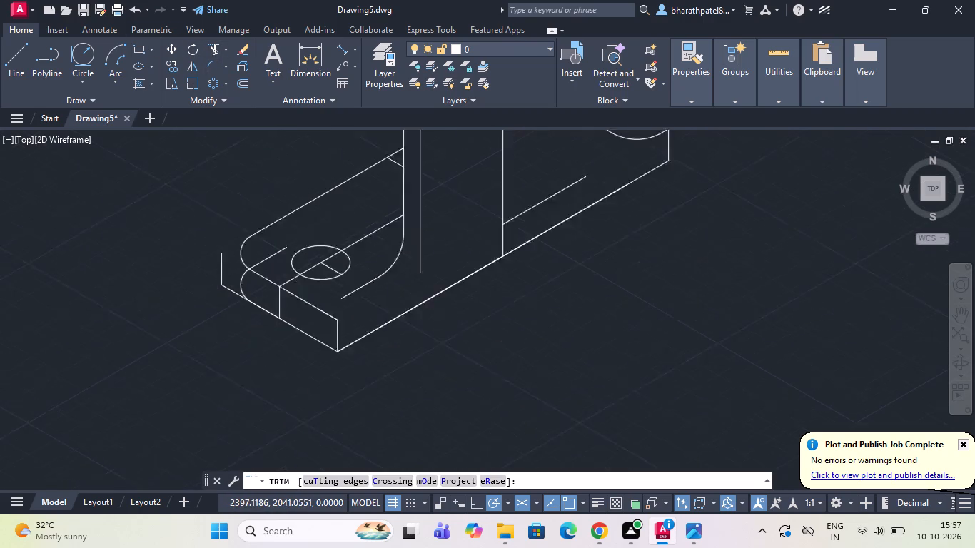
pyautogui.moveTo(208, 247); pyautogui.dragTo(236, 298)
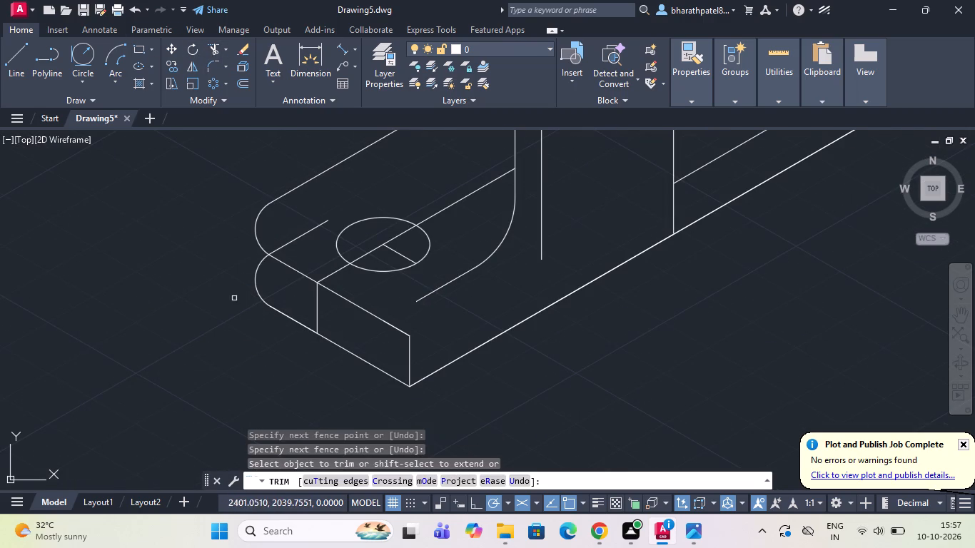
# Draw a vertical line joining the outermost points of the upper and lower fillet arcs at the near-end back corner.
pyautogui.click(9, 64)
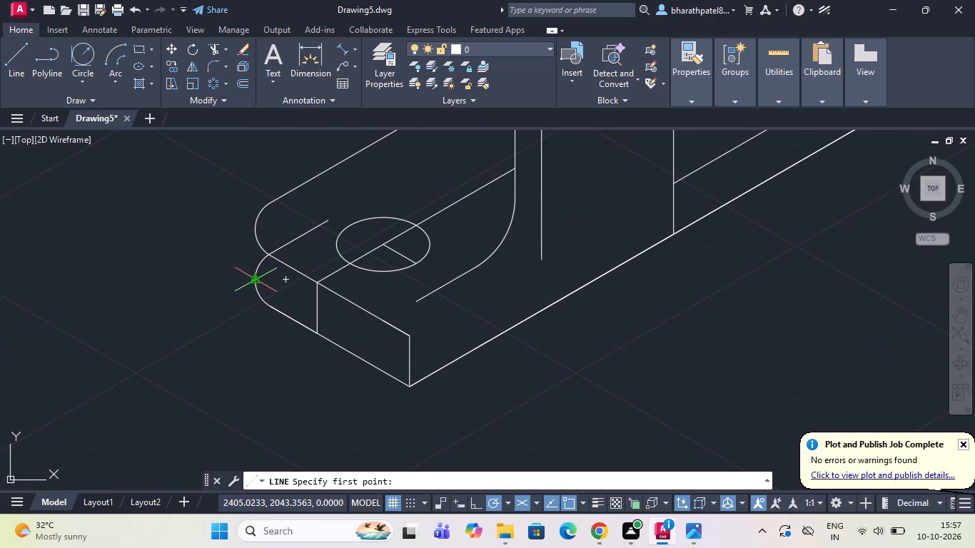
pyautogui.moveTo(255, 282); pyautogui.dragTo(246, 261)
pyautogui.click(253, 230)
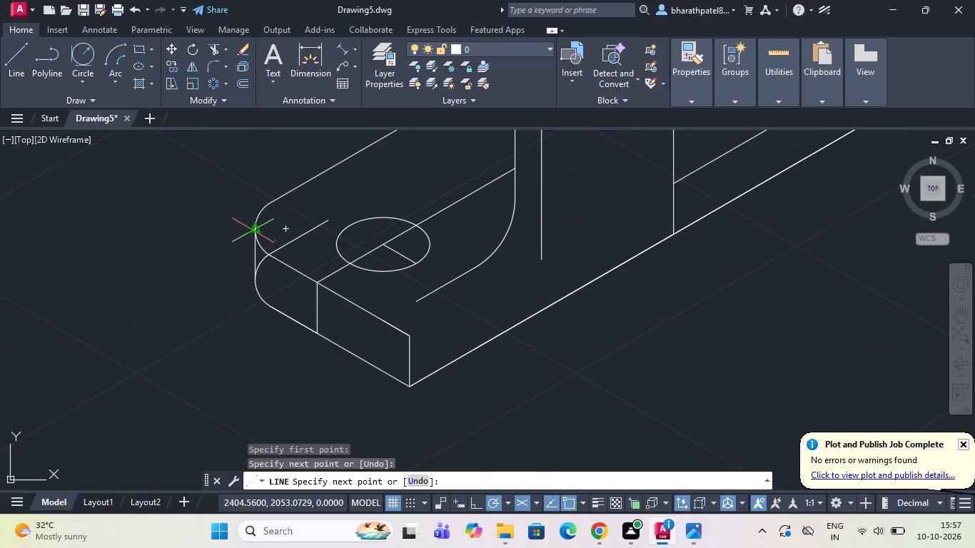
pyautogui.press('Escape')
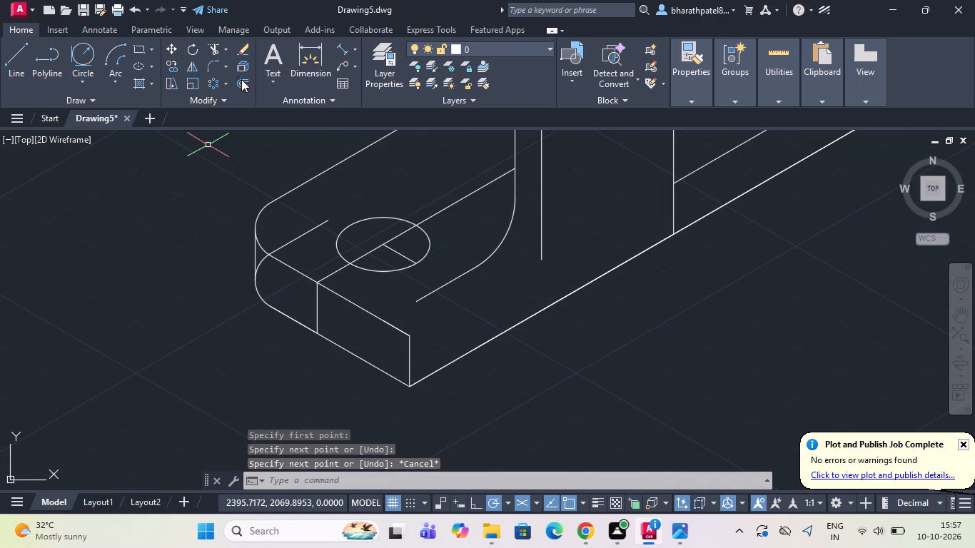
# Trim away the hidden part of the lower fillet arc and the remaining 30° construction line on the back corner.
pyautogui.click(216, 48)
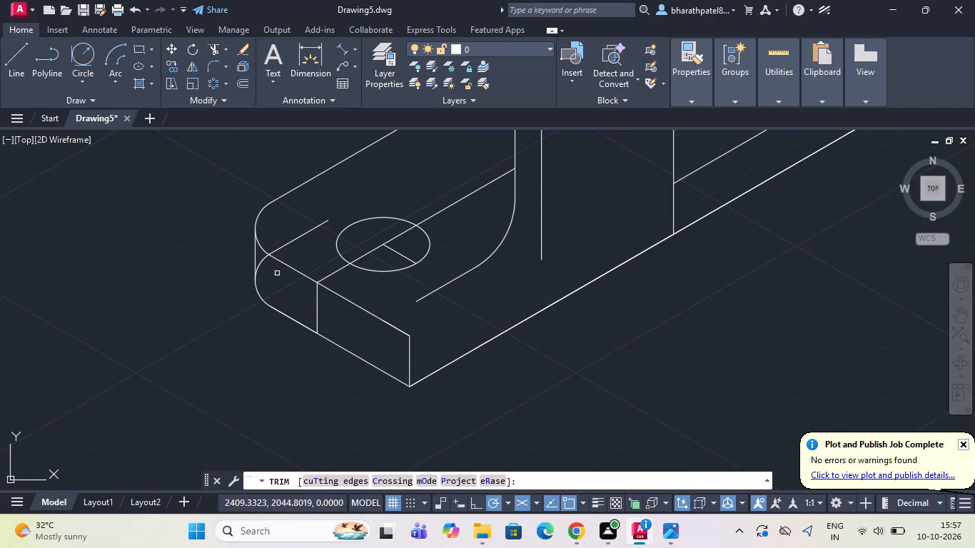
pyautogui.click(263, 260)
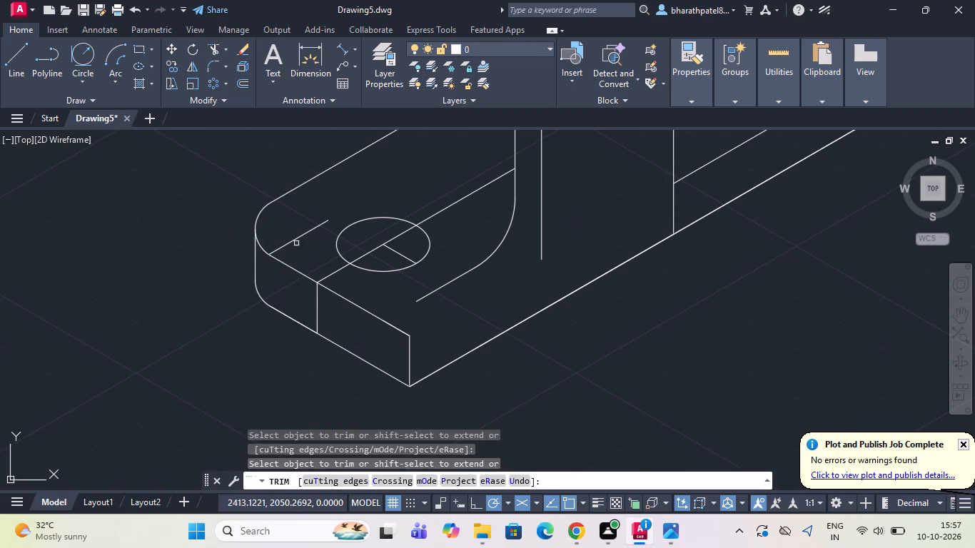
pyautogui.click(295, 240)
pyautogui.scroll(4, 281, 256)
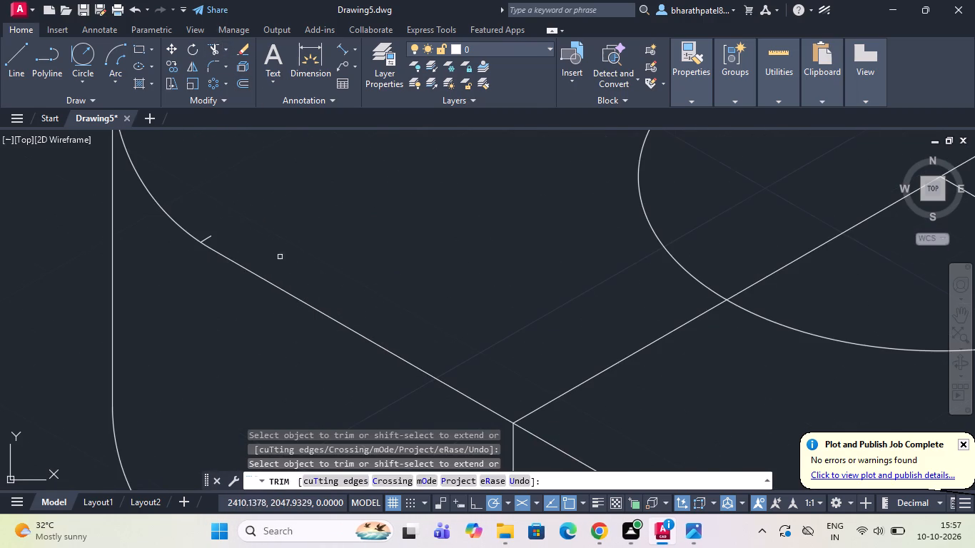
pyautogui.click(209, 237)
pyautogui.scroll(-7, 209, 235)
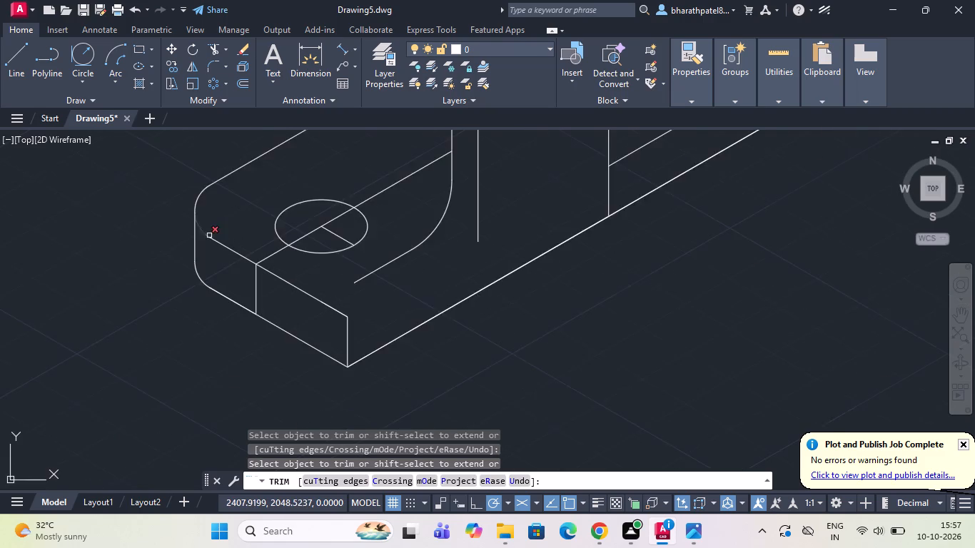
pyautogui.scroll(-2, 261, 201)
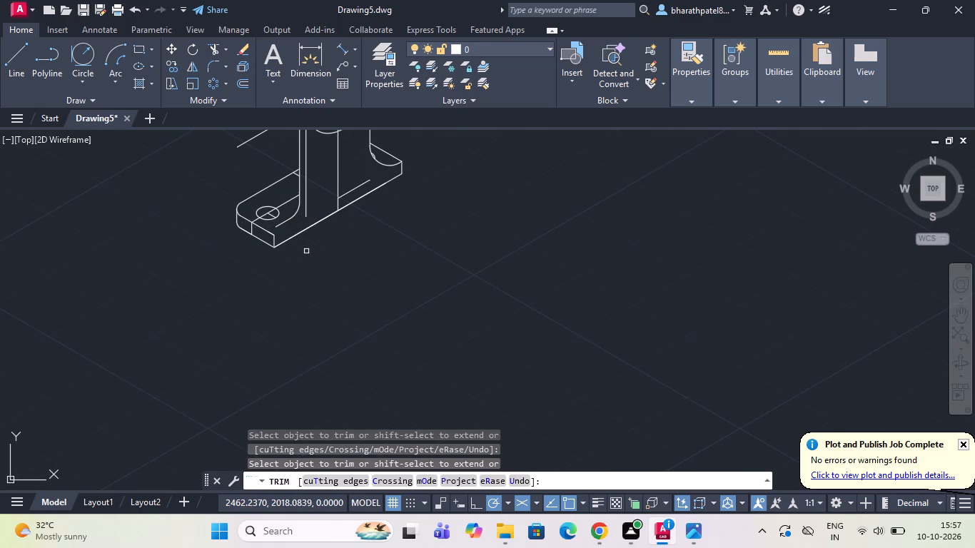
# Draw a 30° line from the top front corner of the base plate's near end toward the upright.
pyautogui.click(14, 57)
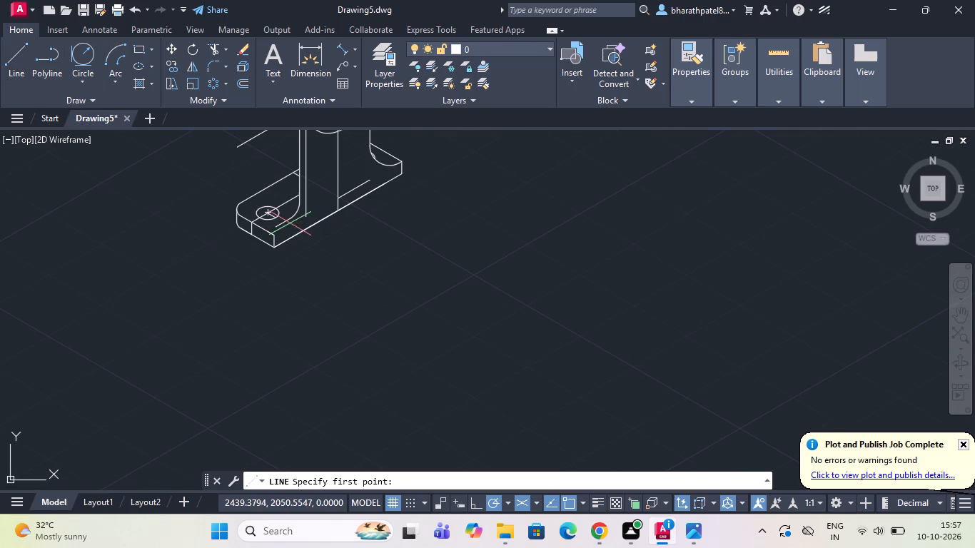
pyautogui.scroll(2, 278, 233)
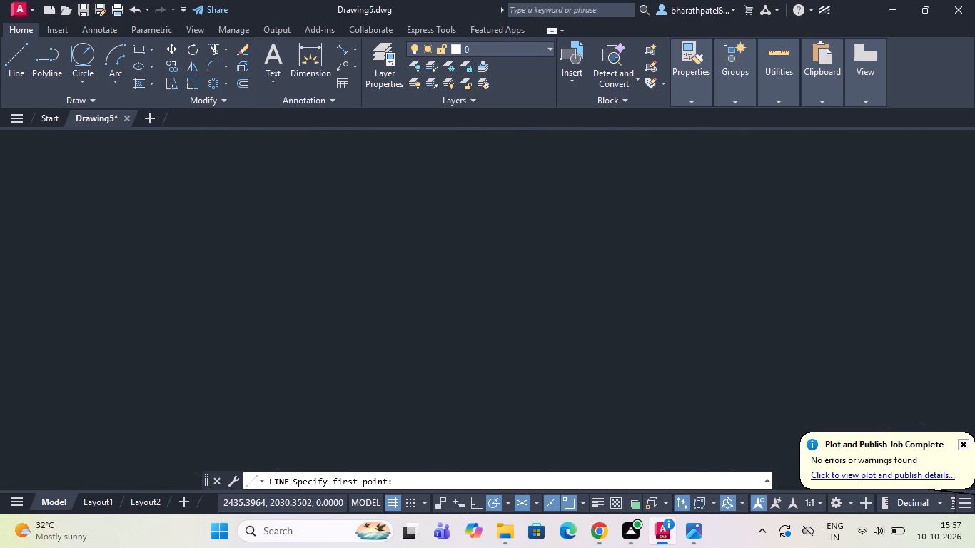
pyautogui.click(263, 236)
pyautogui.click(343, 200)
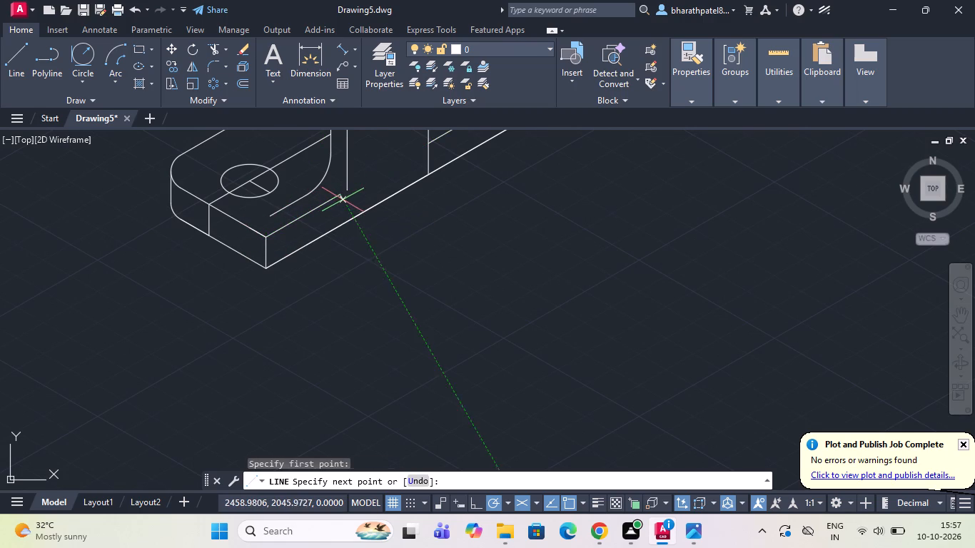
pyautogui.press('Escape')
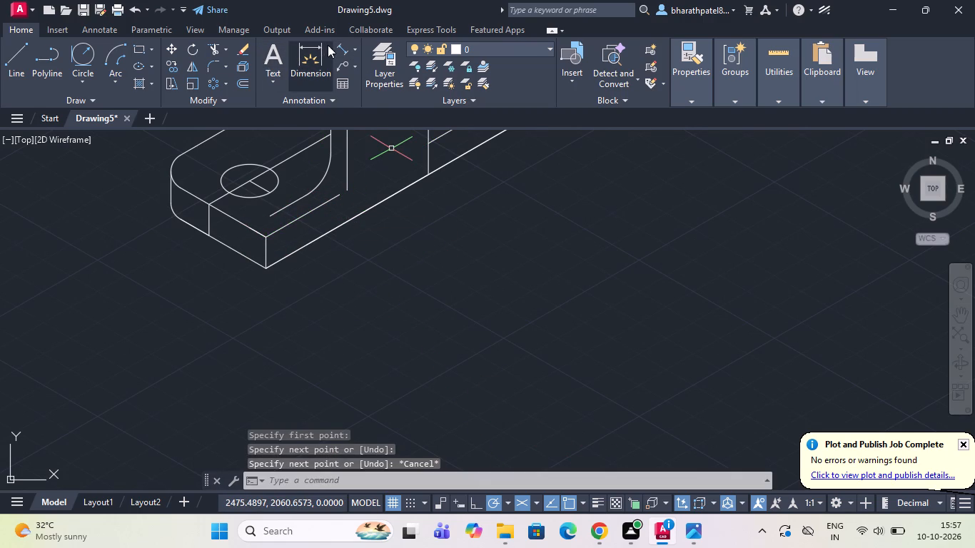
# Round the base plate's near-end front corner with radius 6 fillets on both the top and bottom edges.
pyautogui.click(206, 66)
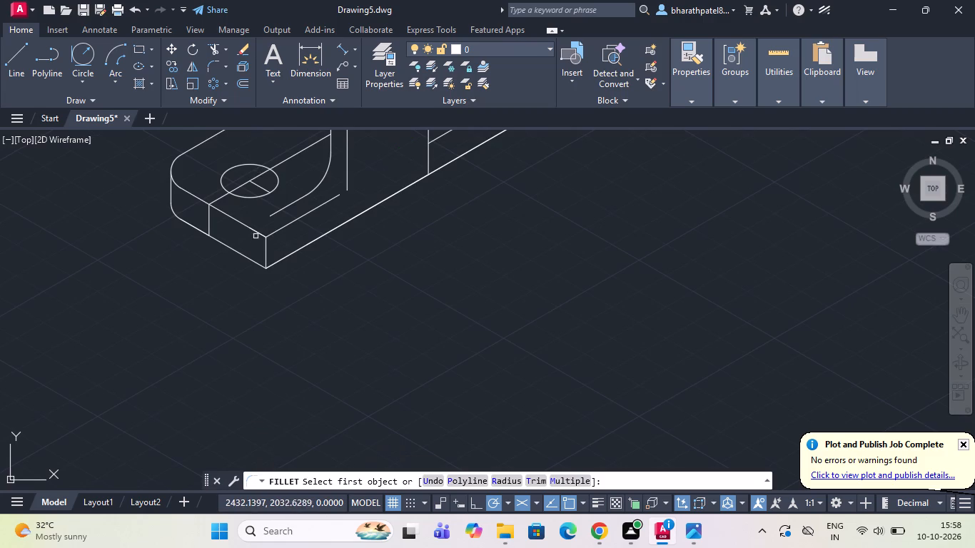
pyautogui.scroll(2, 256, 240)
pyautogui.click(263, 219)
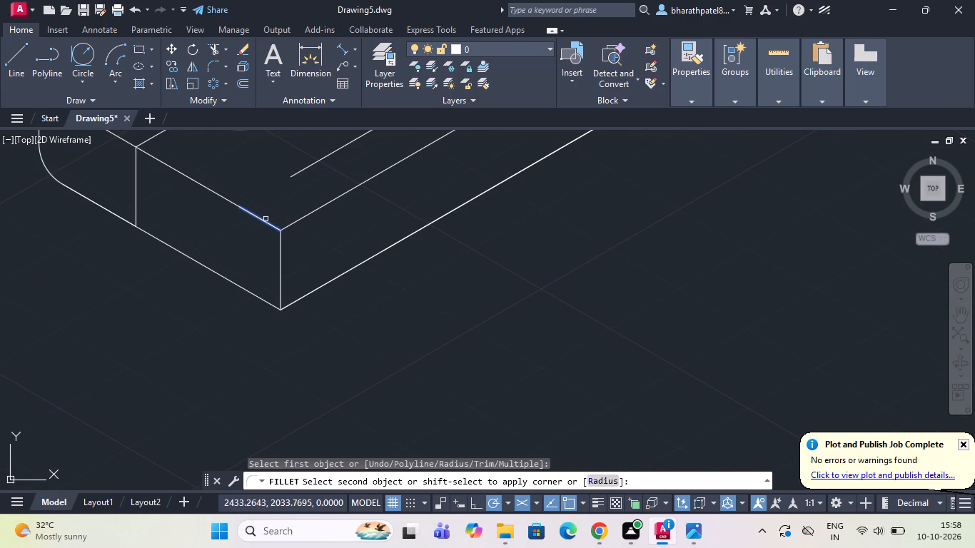
pyautogui.click(291, 224)
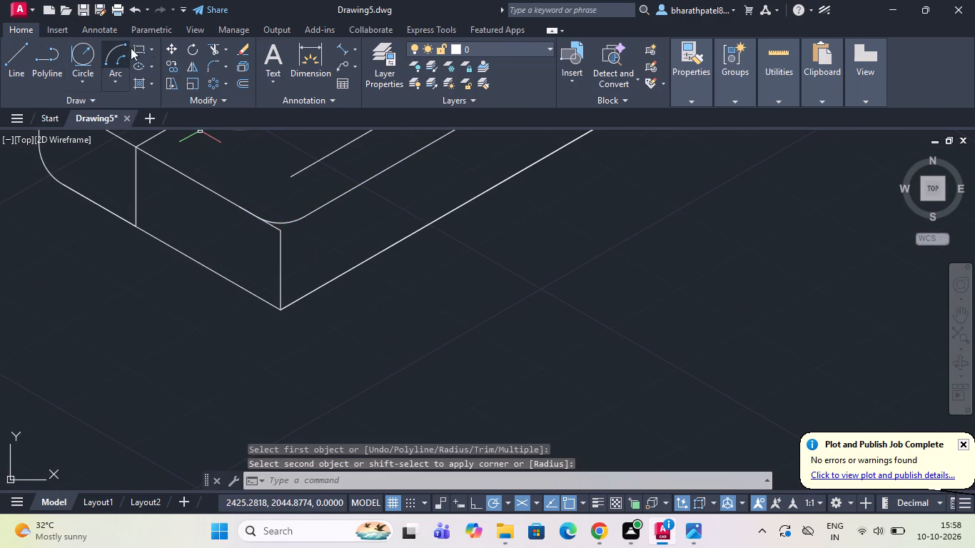
pyautogui.click(212, 66)
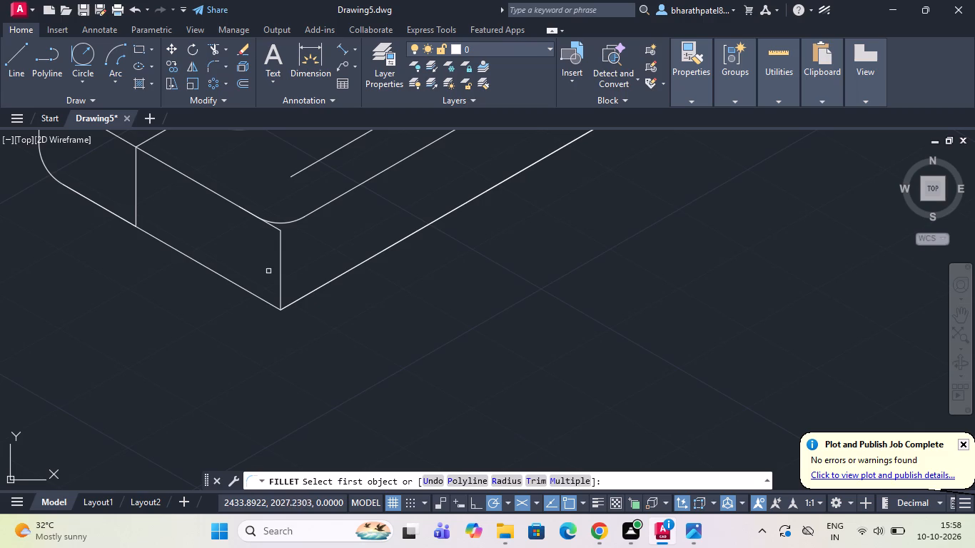
pyautogui.click(263, 298)
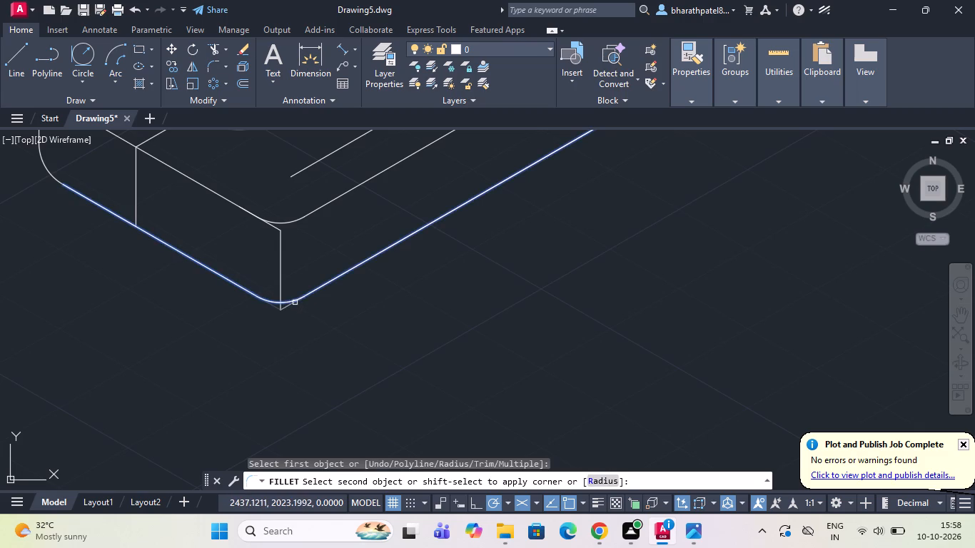
pyautogui.click(295, 301)
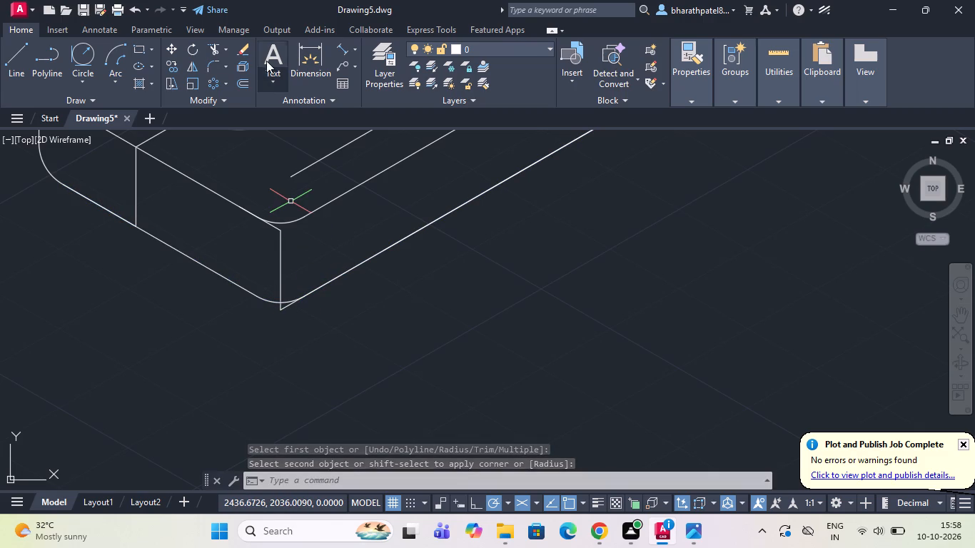
# Trim the top edge stub, the vertical corner edge and the bottom edge stub left at the rounded front corner.
pyautogui.click(219, 48)
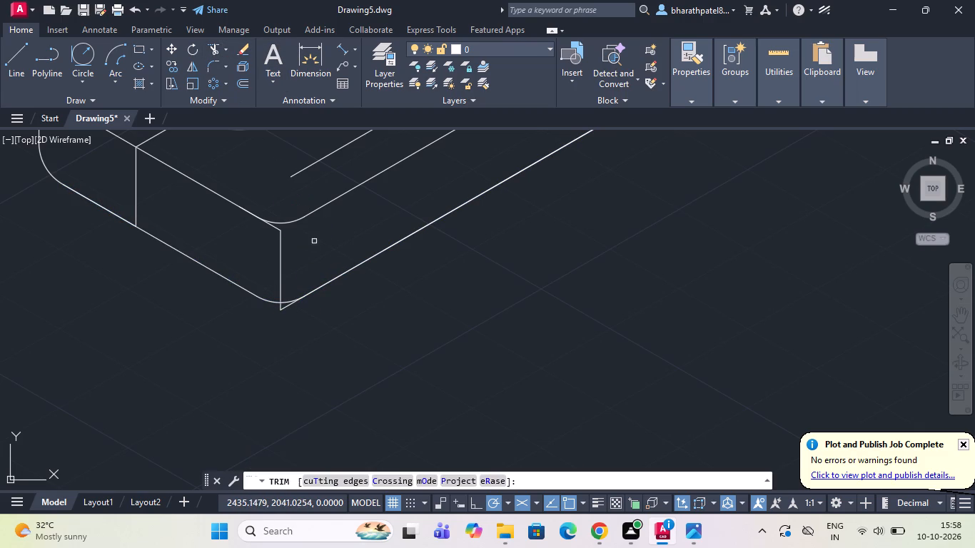
pyautogui.click(277, 230)
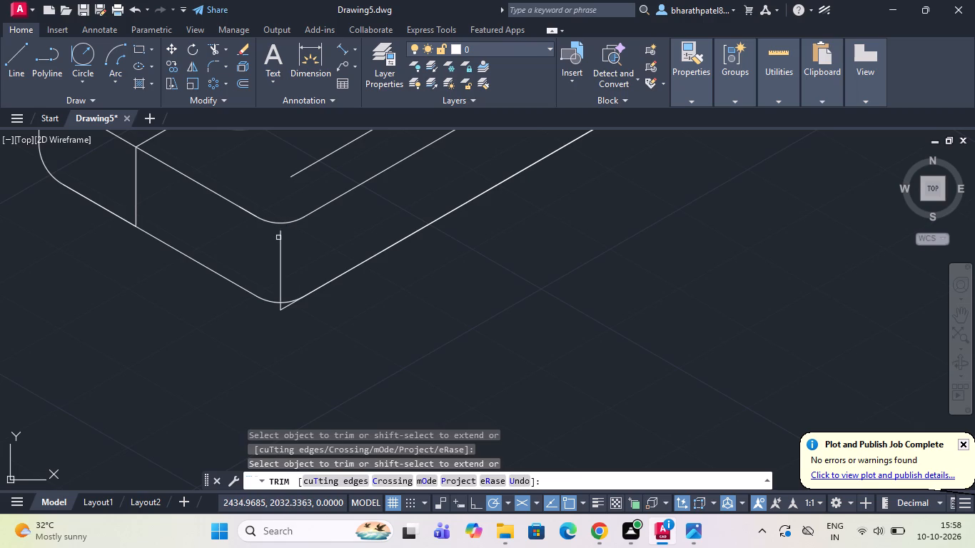
pyautogui.click(280, 241)
pyautogui.scroll(3, 283, 310)
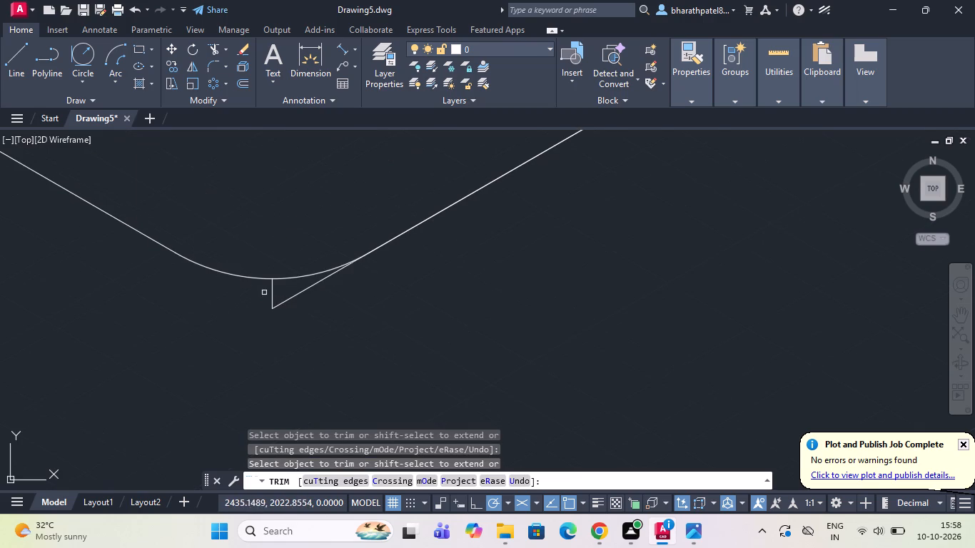
pyautogui.moveTo(273, 295); pyautogui.dragTo(325, 298)
pyautogui.click(300, 291)
pyautogui.scroll(-7, 300, 290)
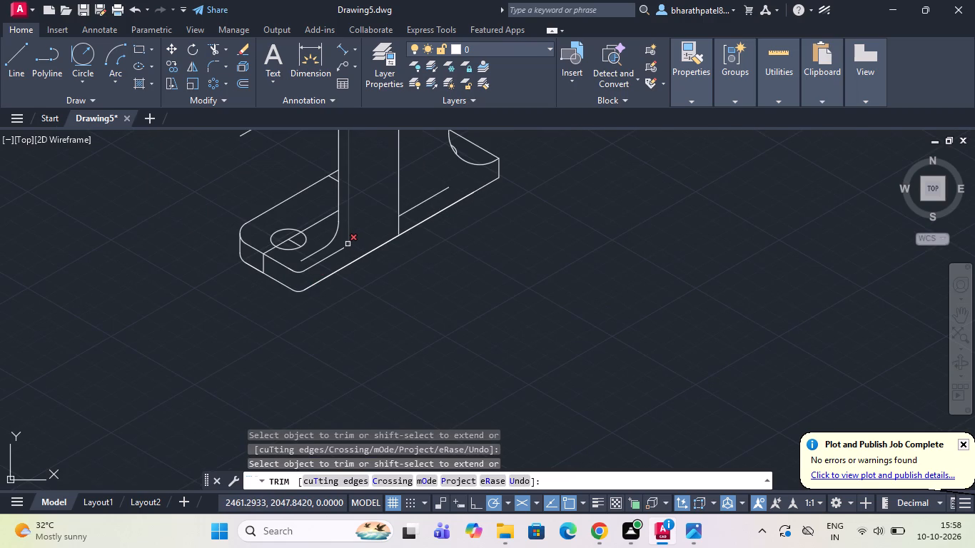
# Fillet the base plate's near-end top front edge into the upright's front vertical edge with radius 16.
pyautogui.scroll(1, 347, 245)
pyautogui.scroll(-2, 347, 246)
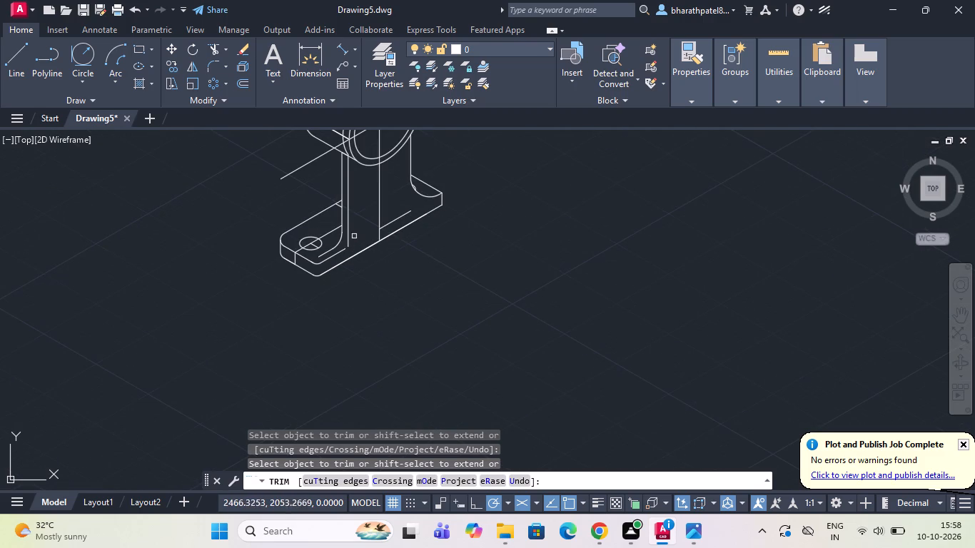
pyautogui.scroll(3, 349, 245)
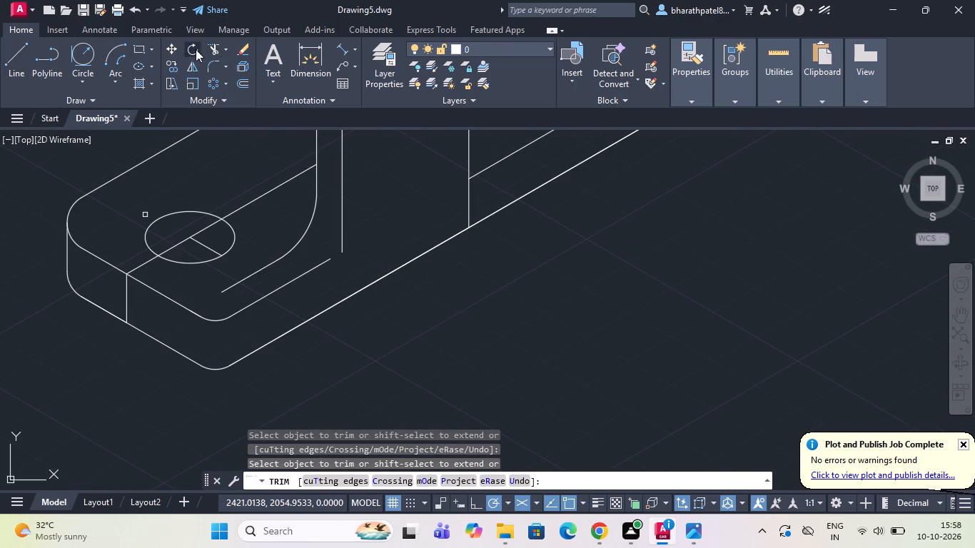
pyautogui.scroll(-4, 261, 159)
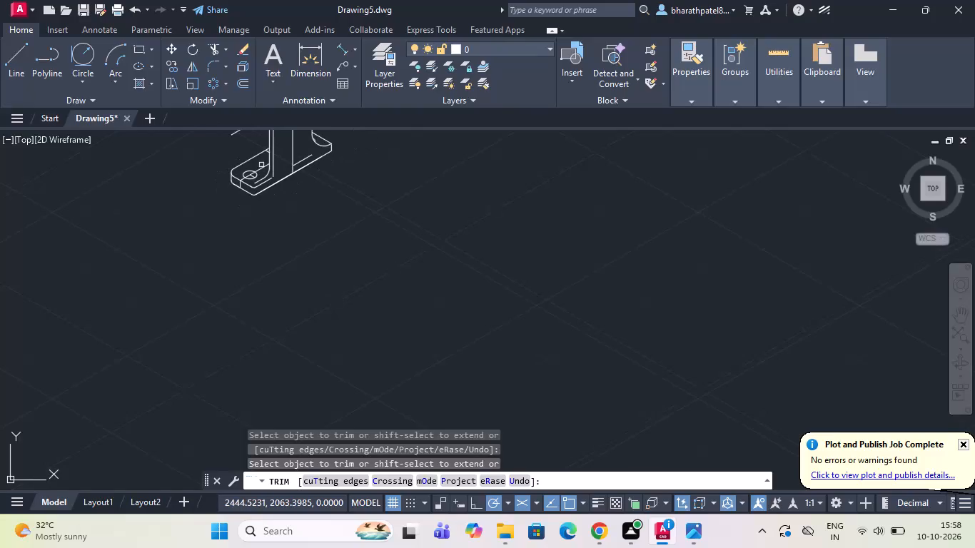
pyautogui.scroll(-1, 263, 166)
pyautogui.scroll(3, 260, 137)
pyautogui.click(218, 68)
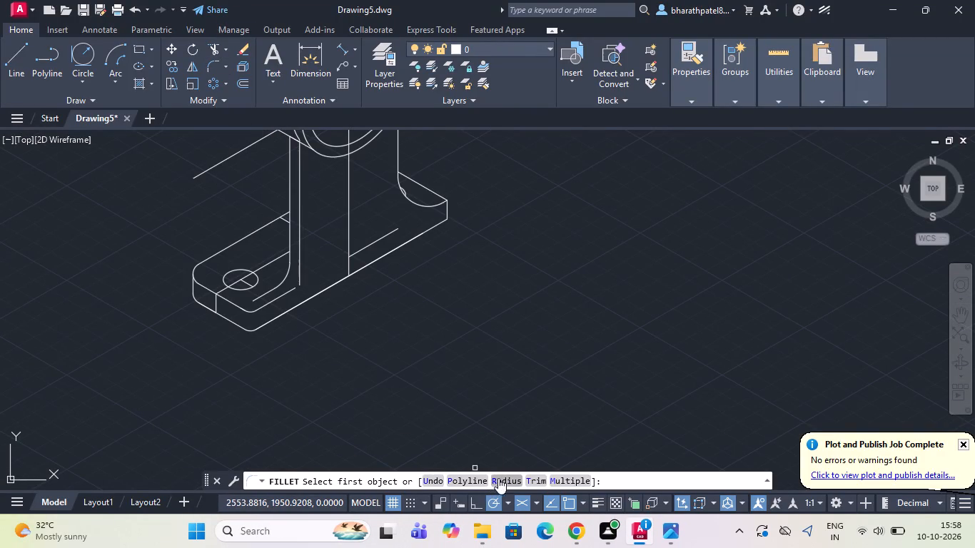
pyautogui.click(498, 478)
pyautogui.write('16')
pyautogui.press('Return')
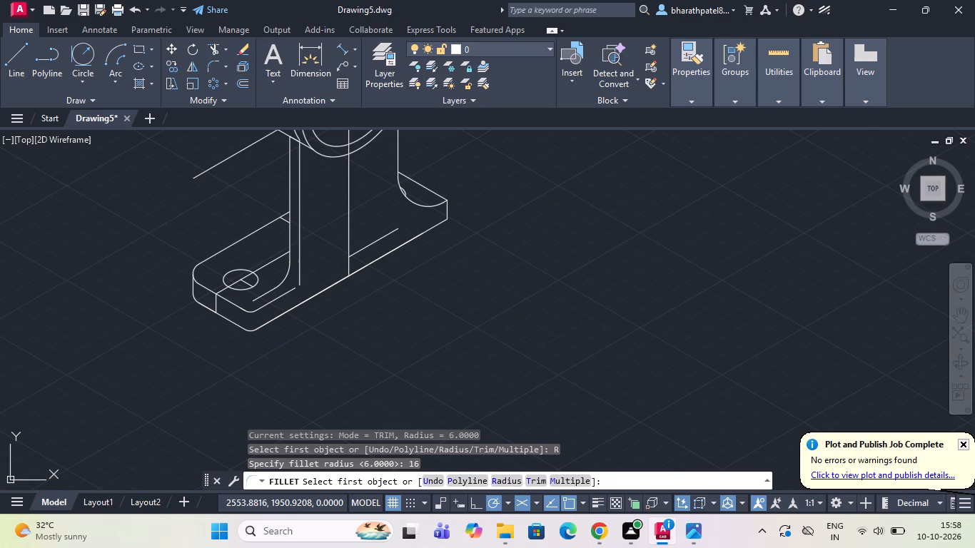
pyautogui.click(288, 290)
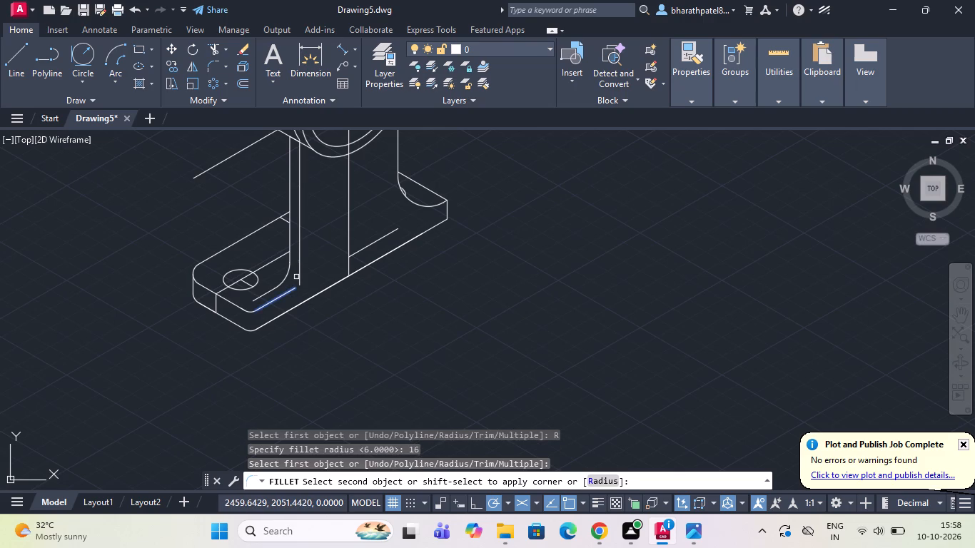
pyautogui.click(298, 275)
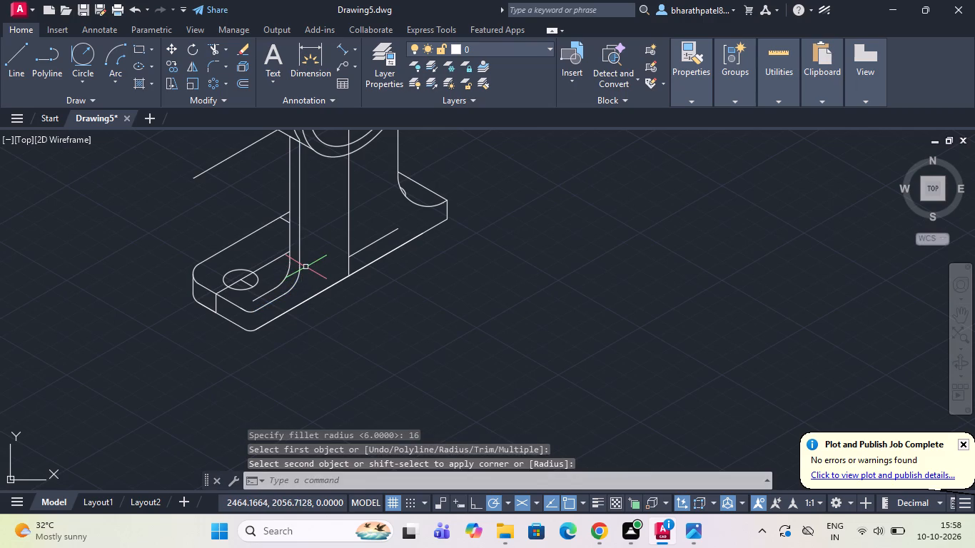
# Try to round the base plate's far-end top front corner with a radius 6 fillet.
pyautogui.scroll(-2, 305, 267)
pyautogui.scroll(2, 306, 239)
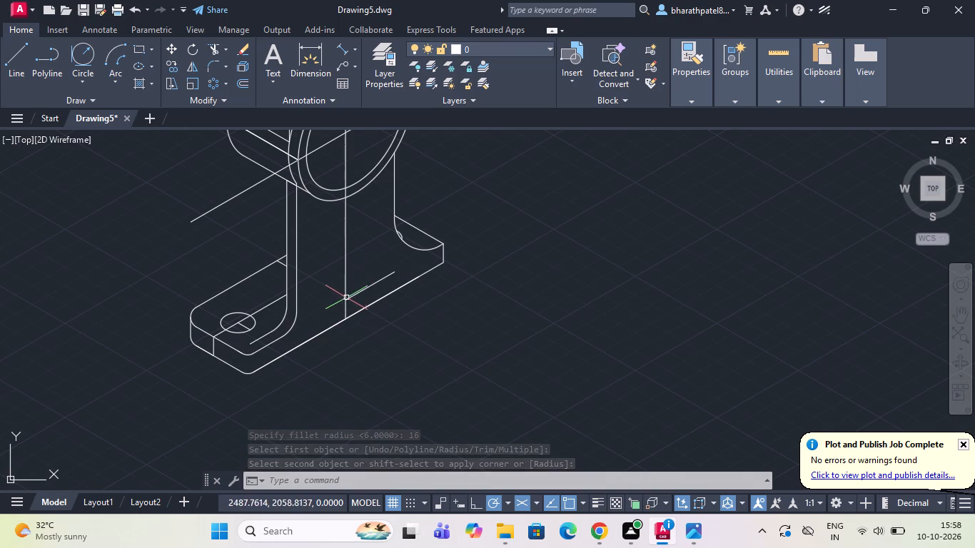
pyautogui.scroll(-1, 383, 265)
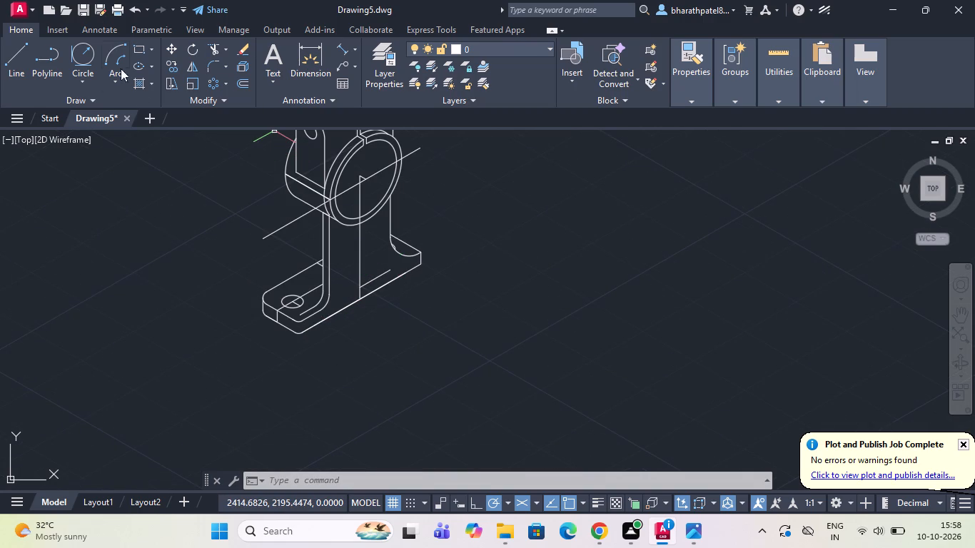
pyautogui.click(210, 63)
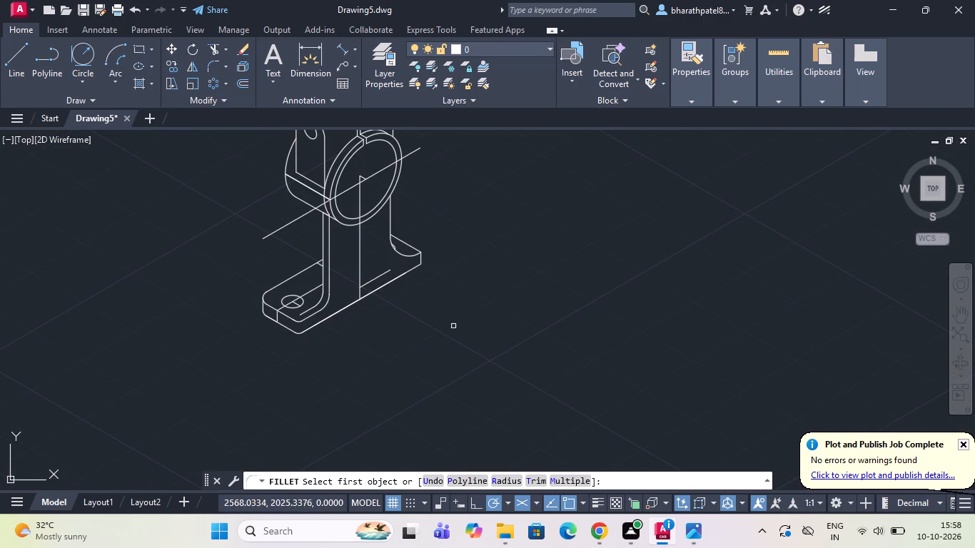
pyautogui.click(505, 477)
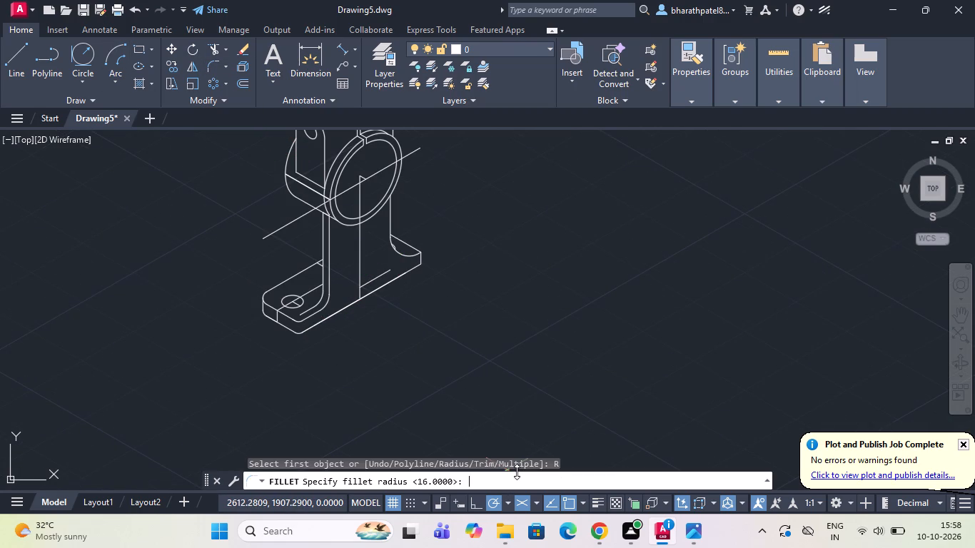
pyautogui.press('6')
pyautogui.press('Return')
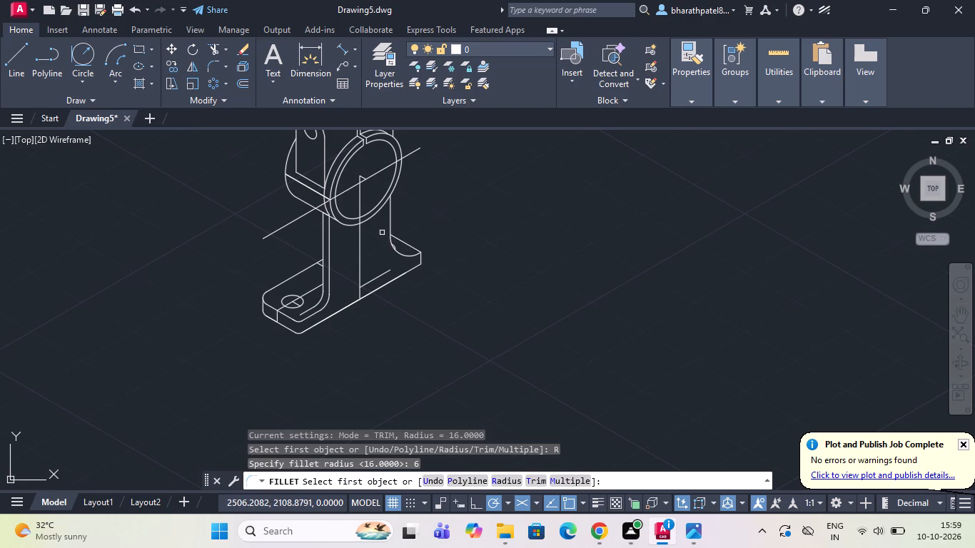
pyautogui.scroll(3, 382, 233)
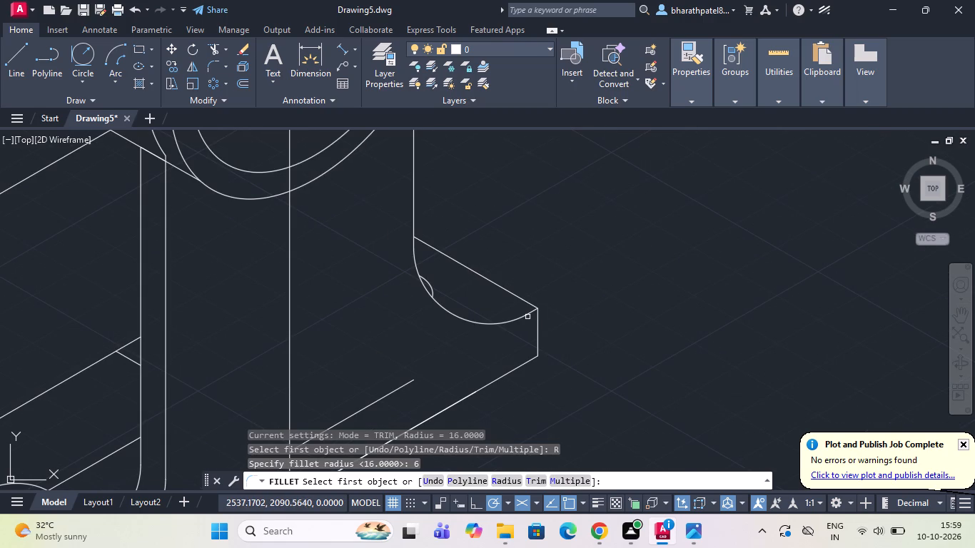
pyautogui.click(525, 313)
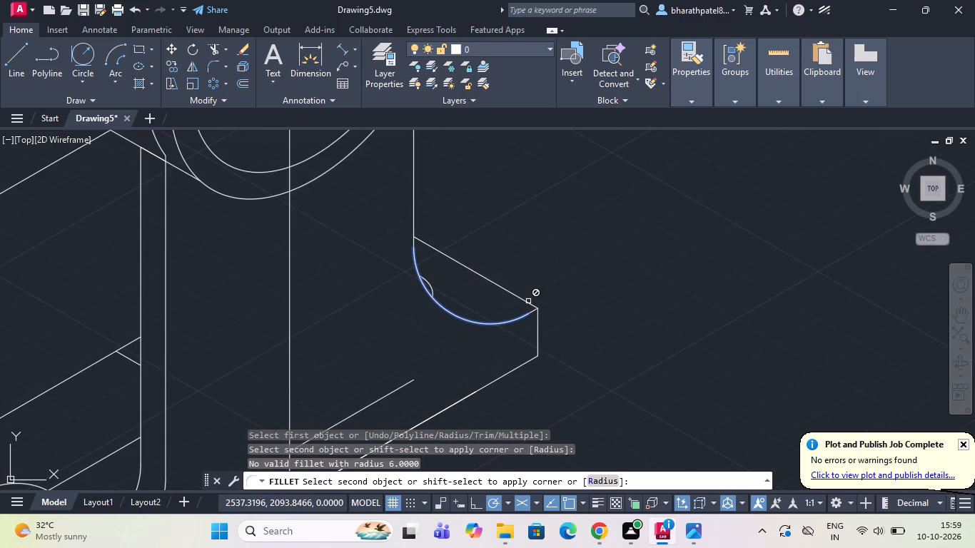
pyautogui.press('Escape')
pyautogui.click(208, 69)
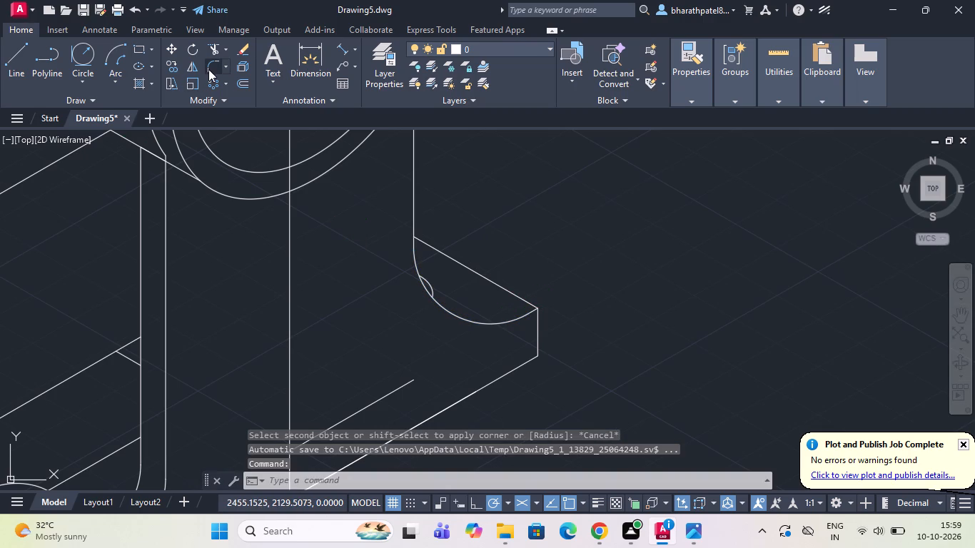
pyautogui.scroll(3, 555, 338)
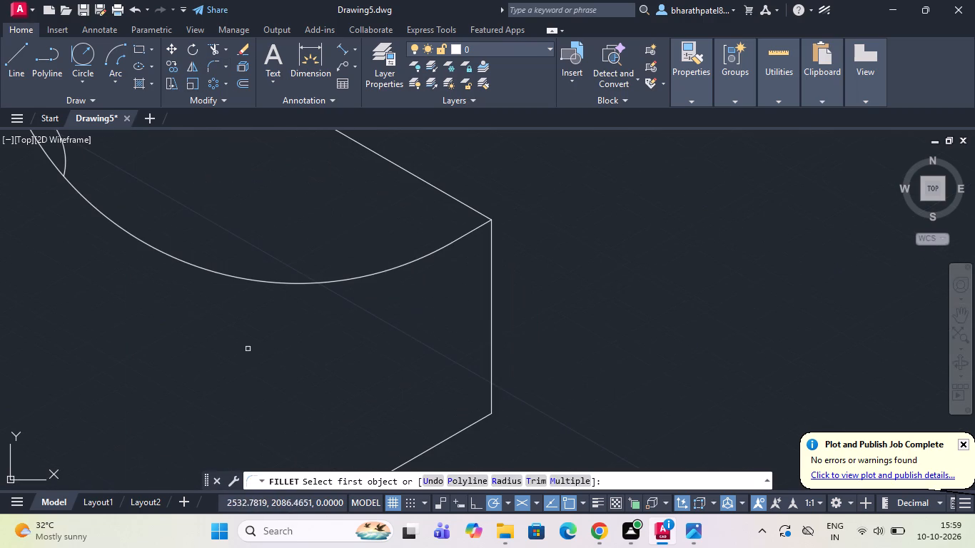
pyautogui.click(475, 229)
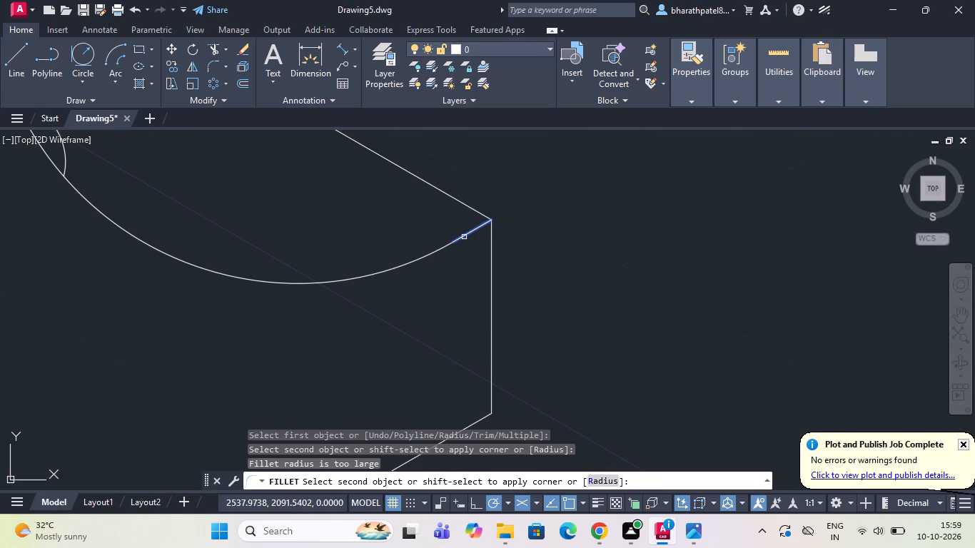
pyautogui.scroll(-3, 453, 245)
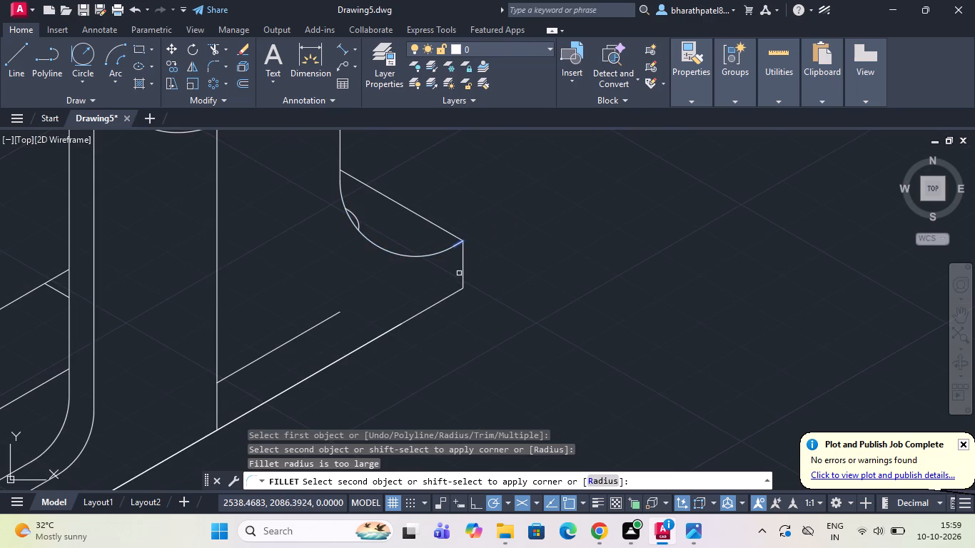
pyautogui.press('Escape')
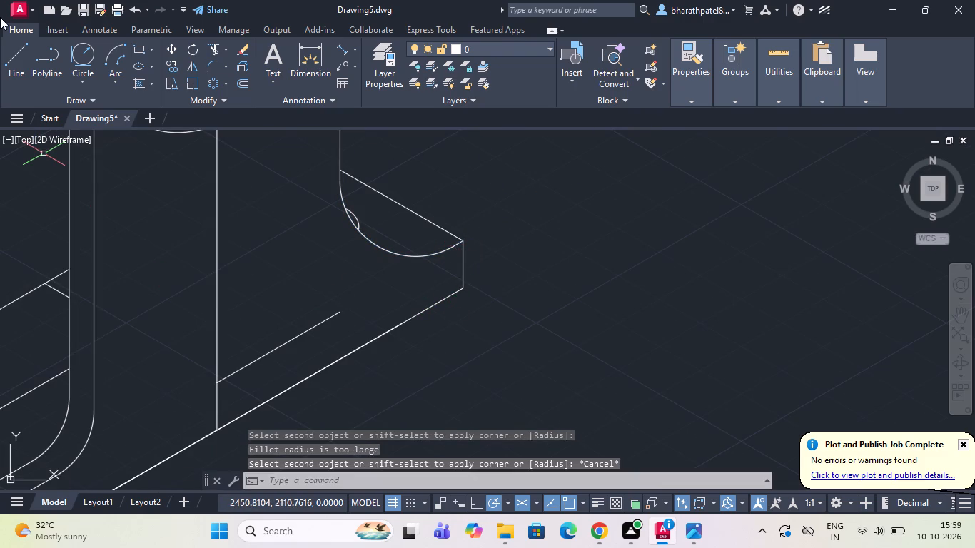
# Draw a short line about 6 units long at 150° from the bottom front corner of the base plate's far end.
pyautogui.moveTo(19, 48); pyautogui.dragTo(36, 62)
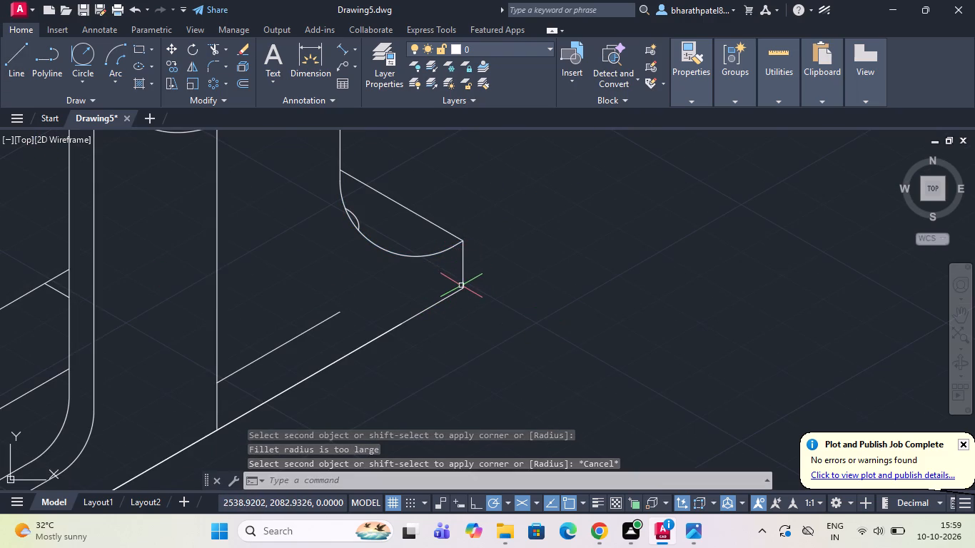
pyautogui.click(463, 286)
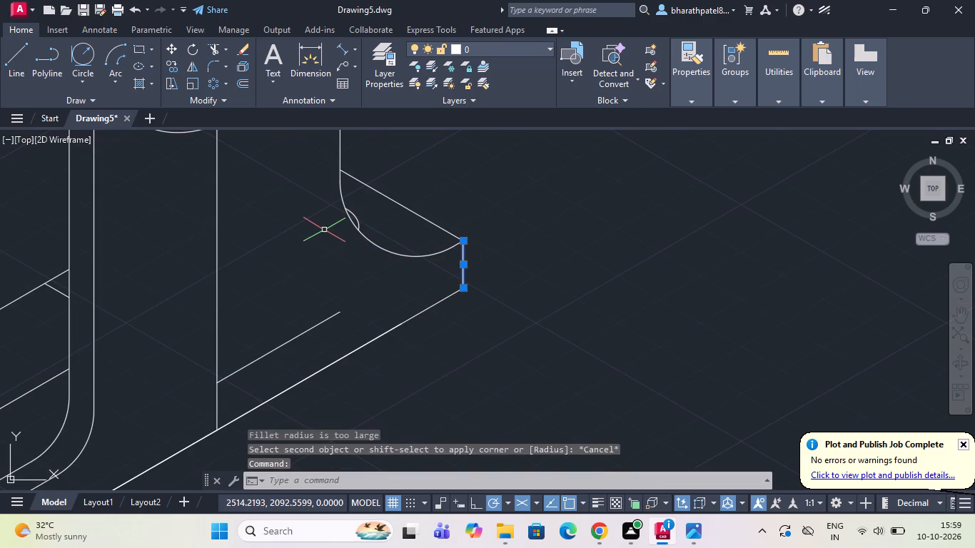
pyautogui.press('Escape')
pyautogui.moveTo(9, 61); pyautogui.dragTo(22, 66)
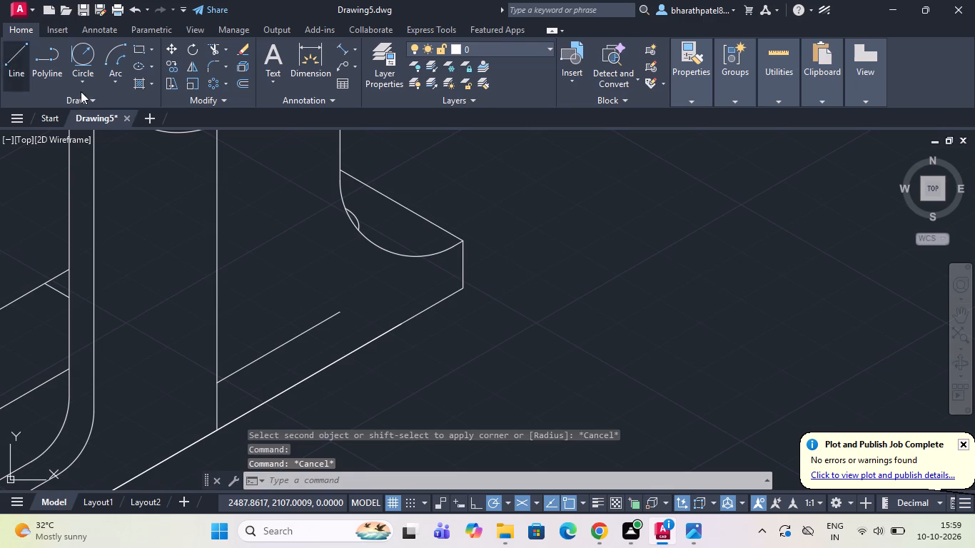
pyautogui.click(463, 284)
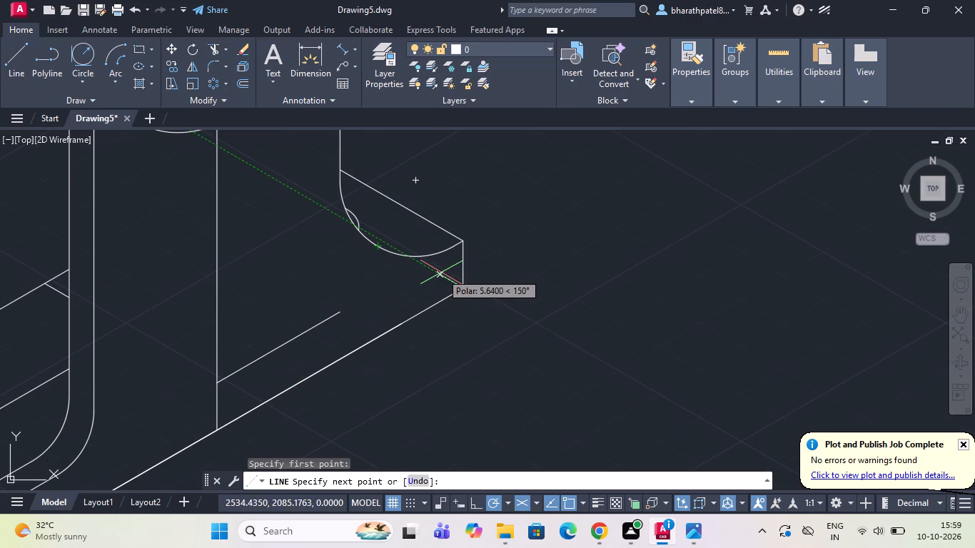
pyautogui.click(440, 270)
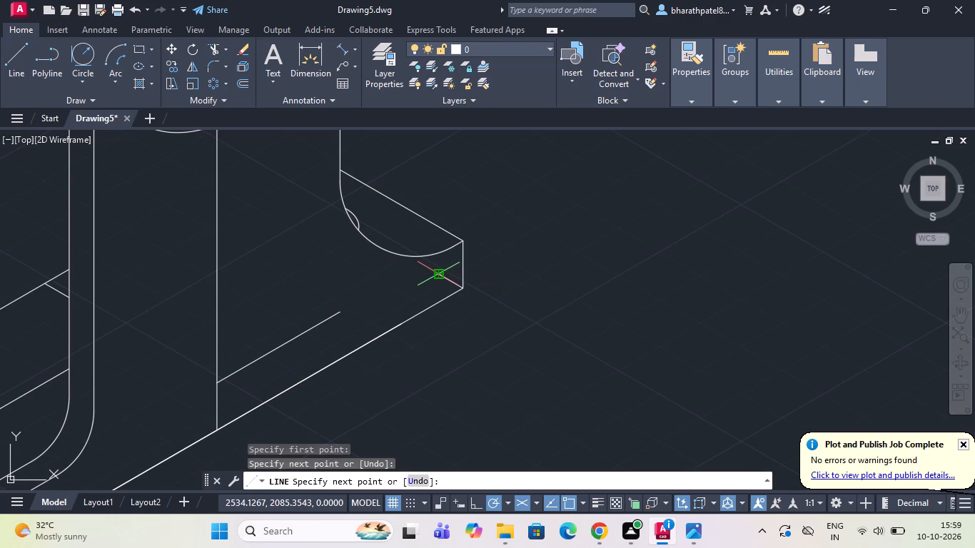
pyautogui.press('Escape')
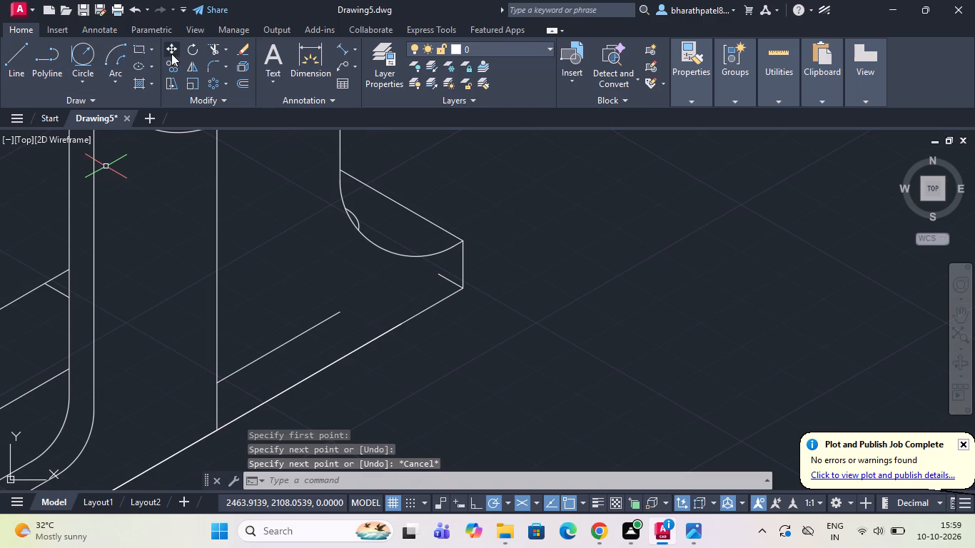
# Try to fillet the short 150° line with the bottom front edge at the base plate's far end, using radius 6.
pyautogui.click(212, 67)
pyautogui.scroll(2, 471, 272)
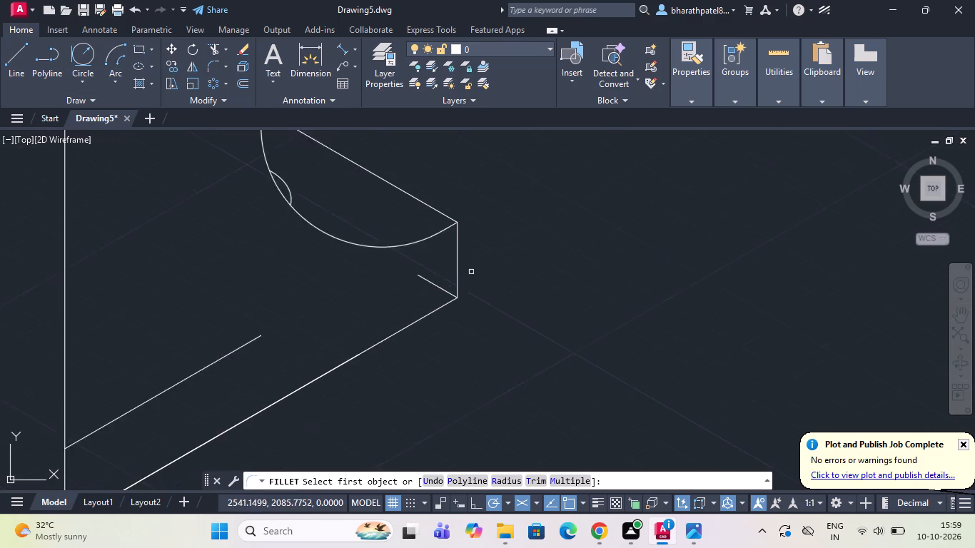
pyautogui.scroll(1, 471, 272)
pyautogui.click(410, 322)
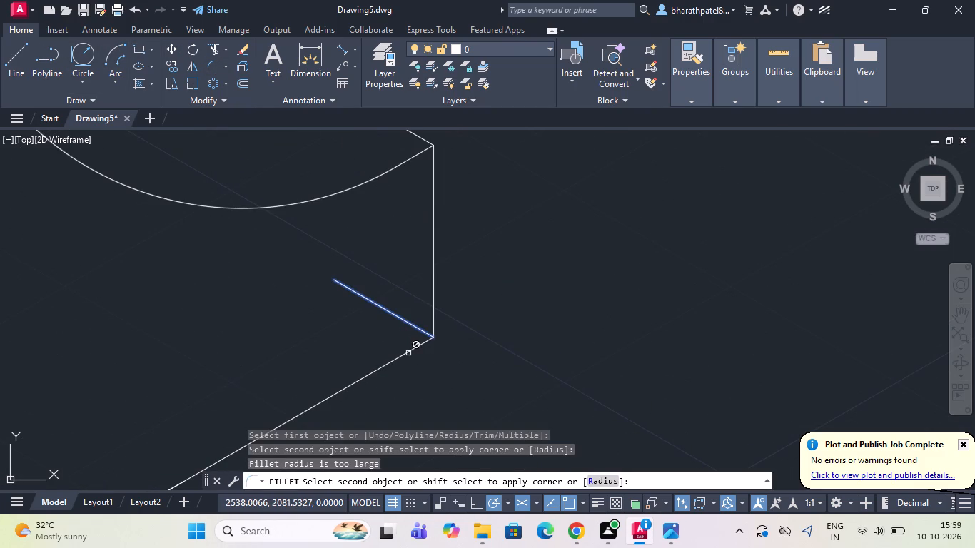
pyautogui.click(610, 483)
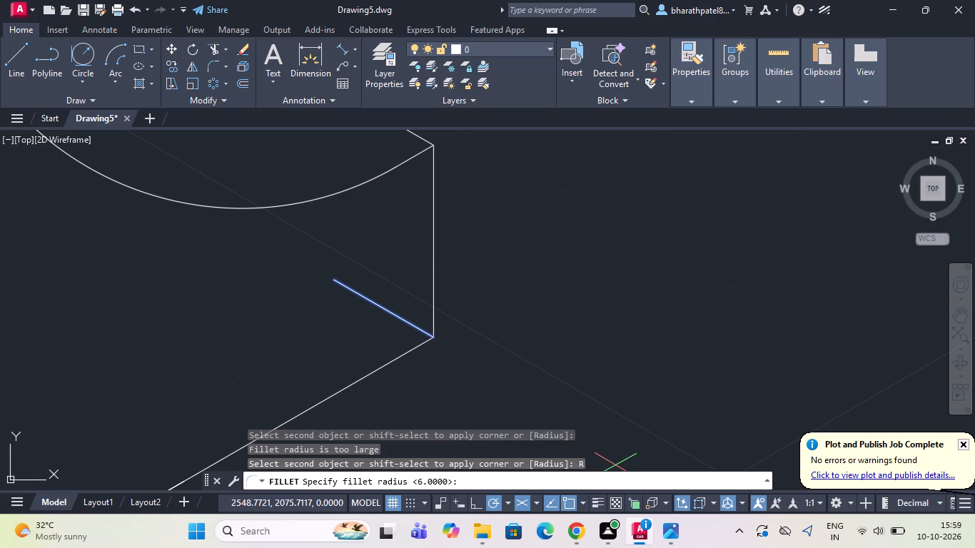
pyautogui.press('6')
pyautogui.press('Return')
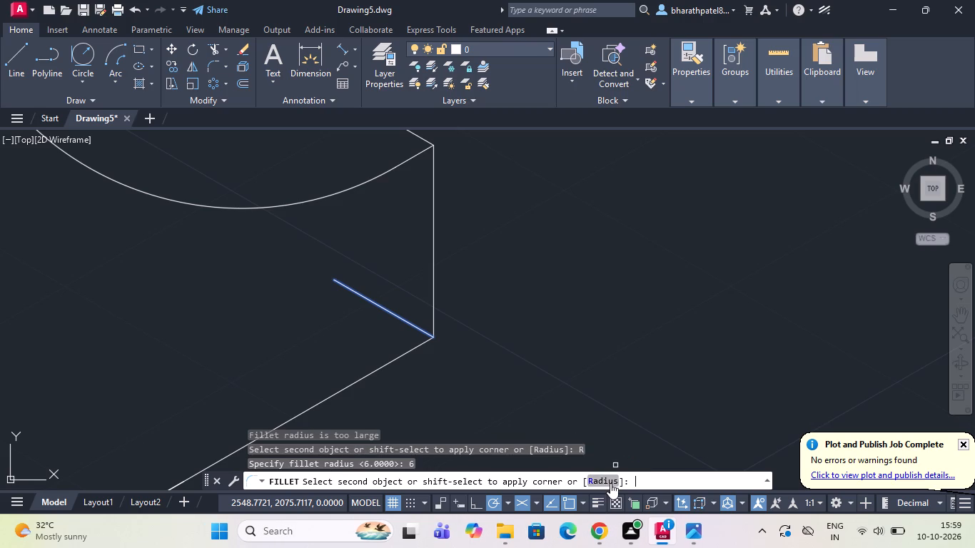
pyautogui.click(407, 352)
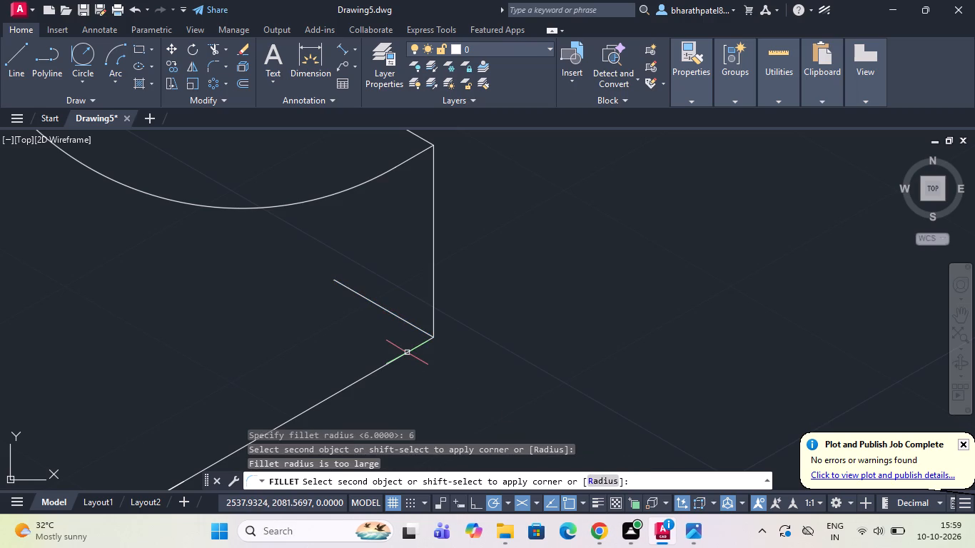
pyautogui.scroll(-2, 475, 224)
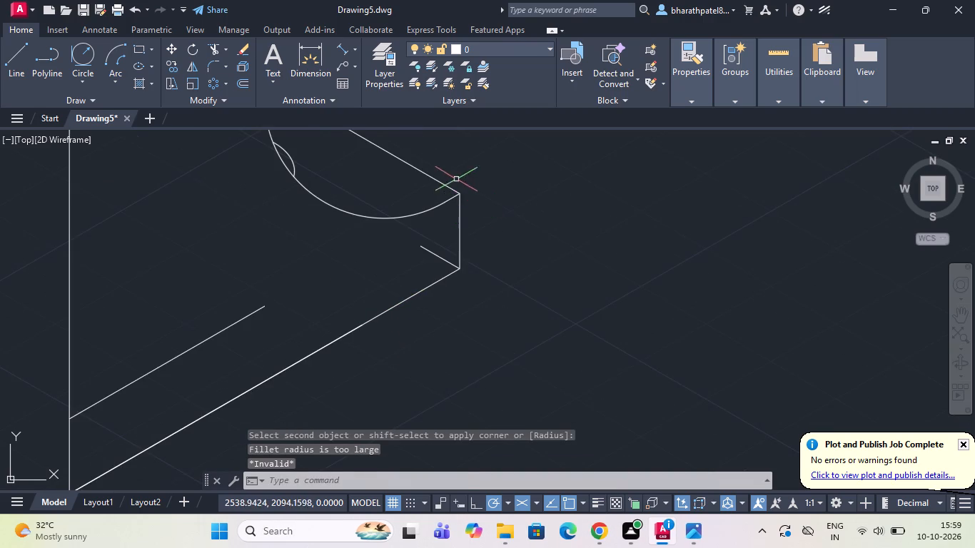
# Join the far-end blend arc and the short straight segment at the plate's top corner into one polyline.
pyautogui.scroll(3, 456, 179)
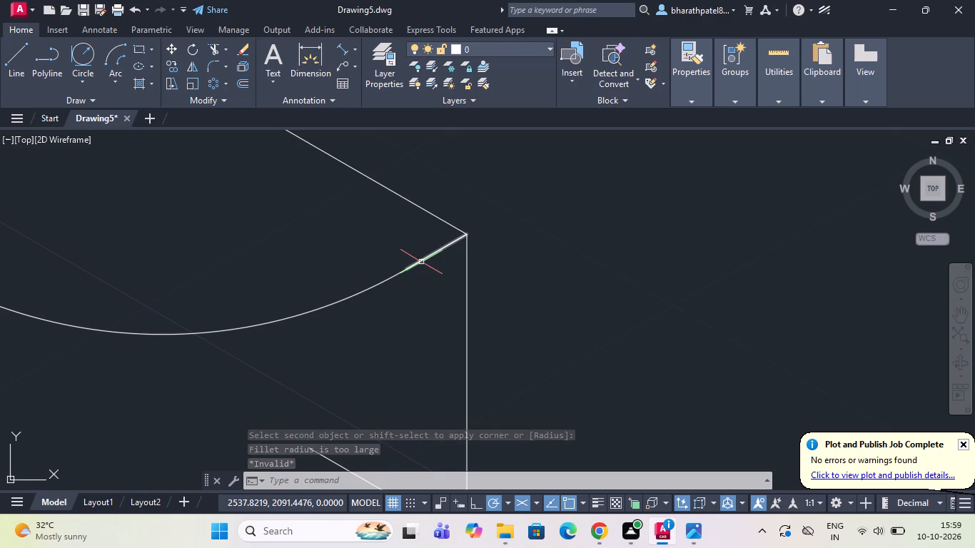
pyautogui.click(381, 281)
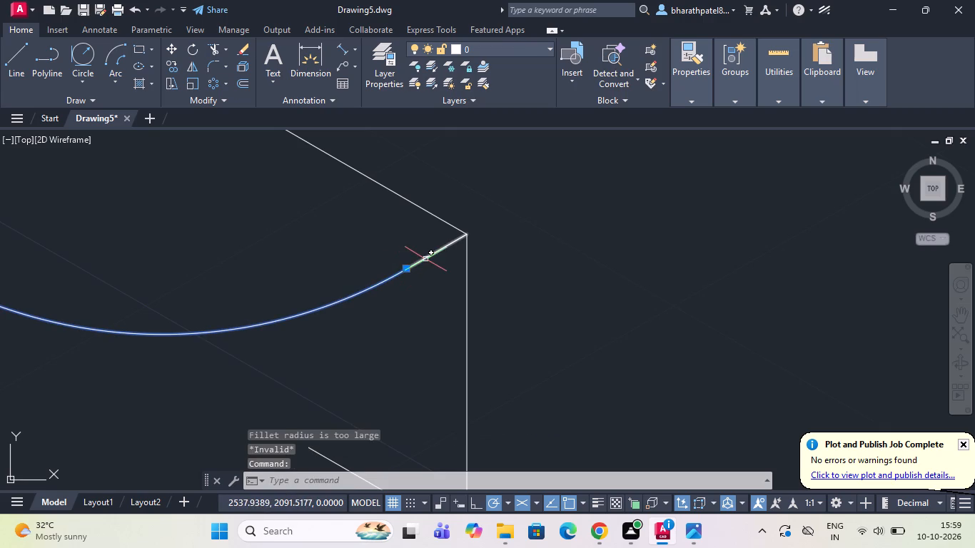
pyautogui.click(426, 258)
pyautogui.press('j')
pyautogui.press('Return')
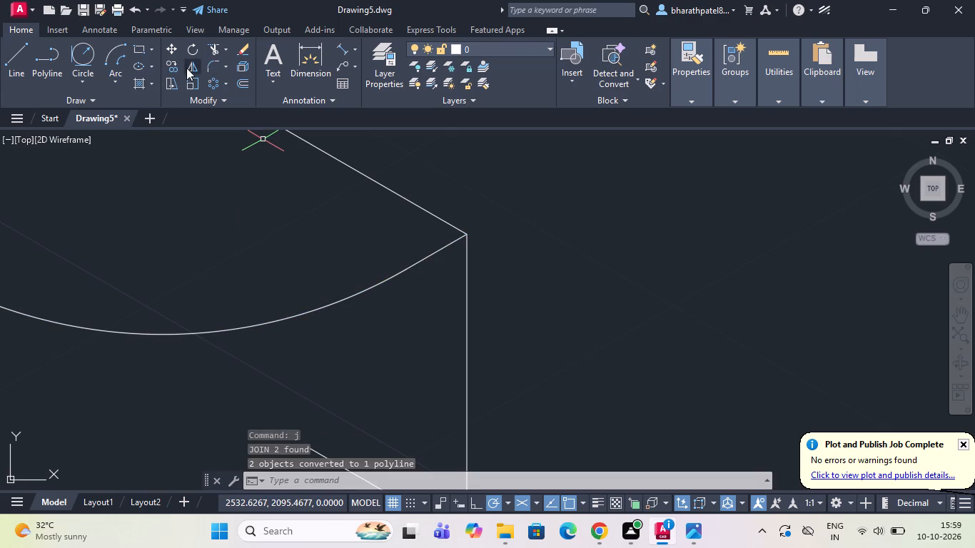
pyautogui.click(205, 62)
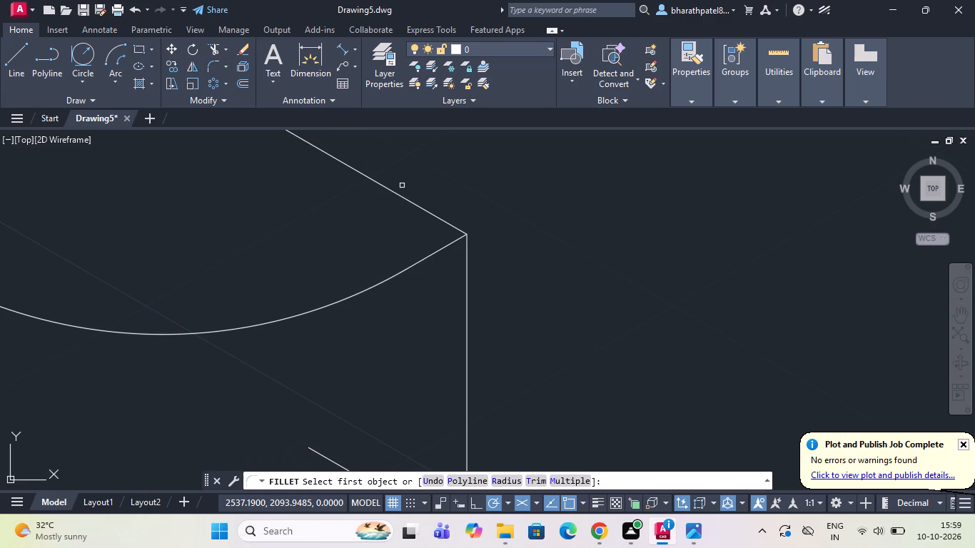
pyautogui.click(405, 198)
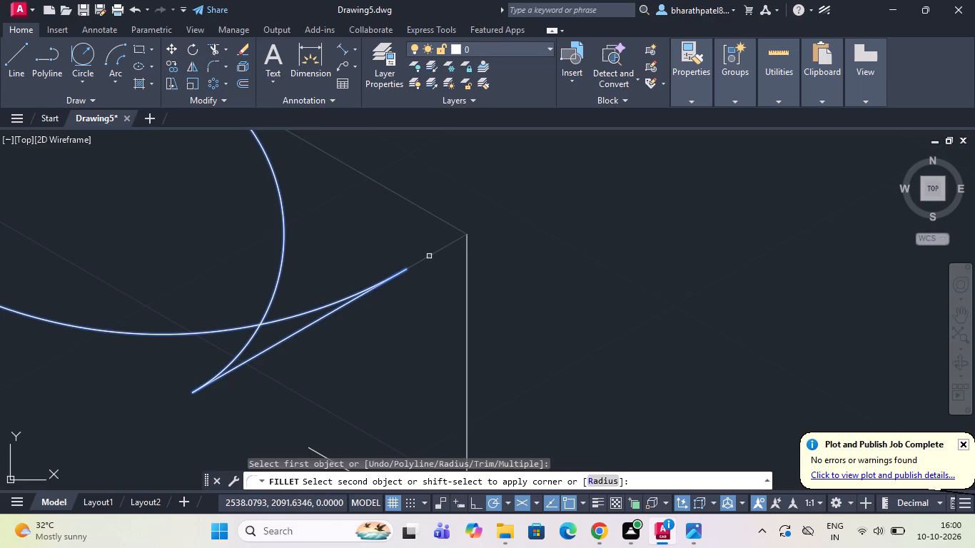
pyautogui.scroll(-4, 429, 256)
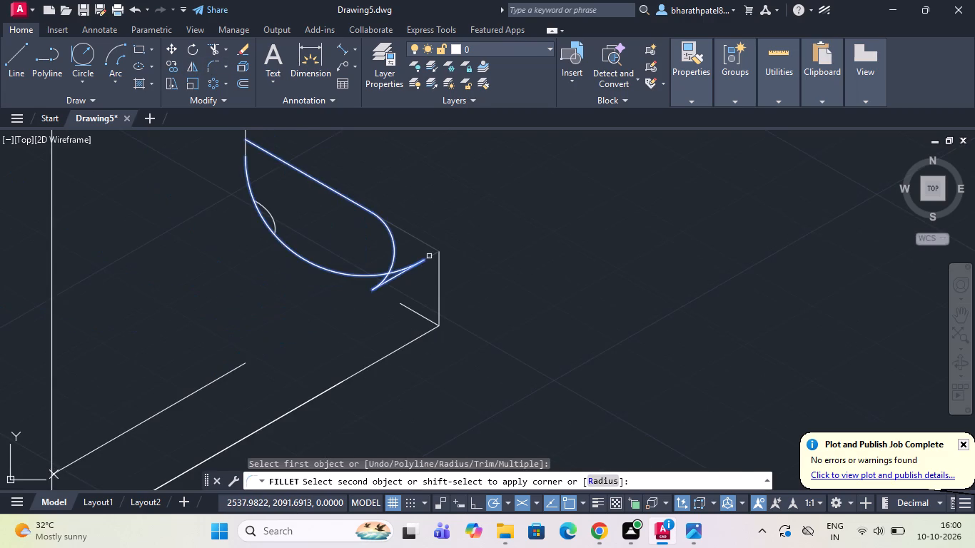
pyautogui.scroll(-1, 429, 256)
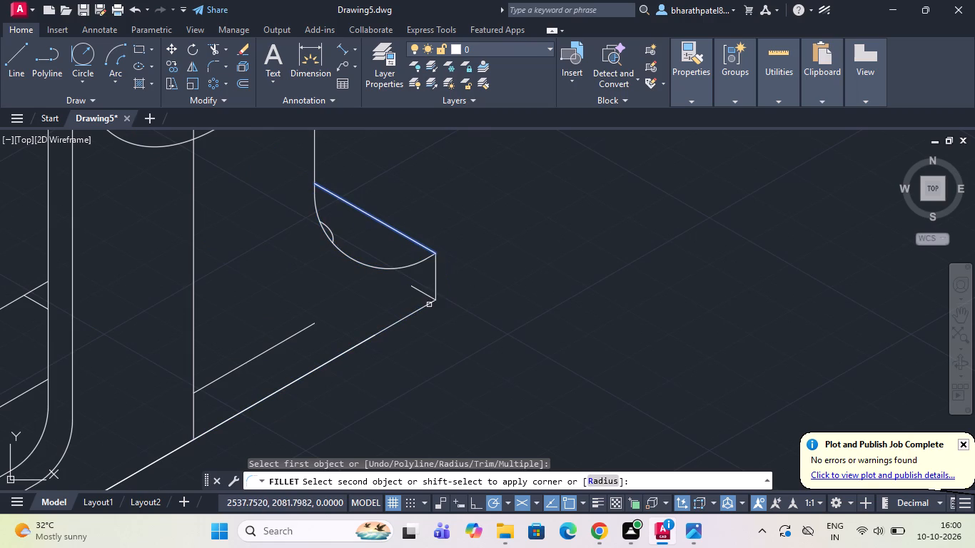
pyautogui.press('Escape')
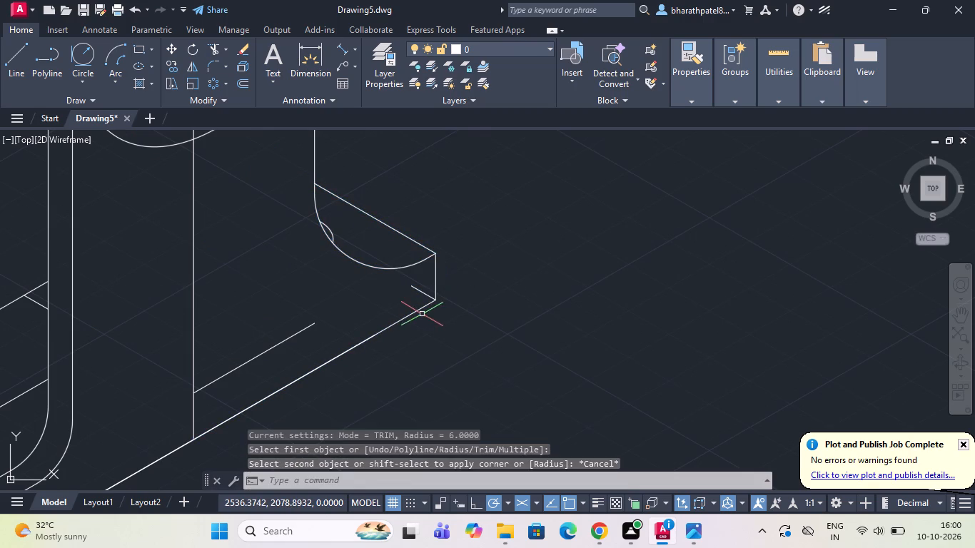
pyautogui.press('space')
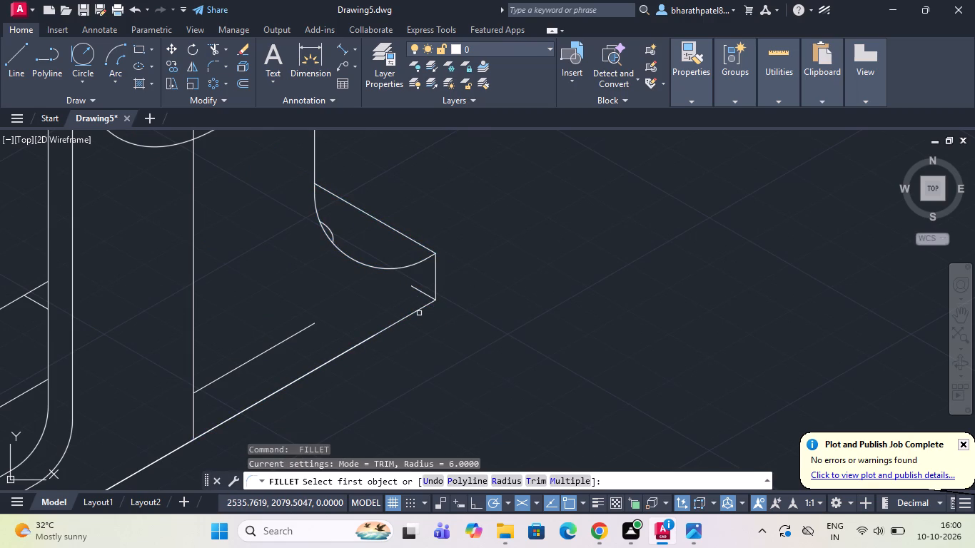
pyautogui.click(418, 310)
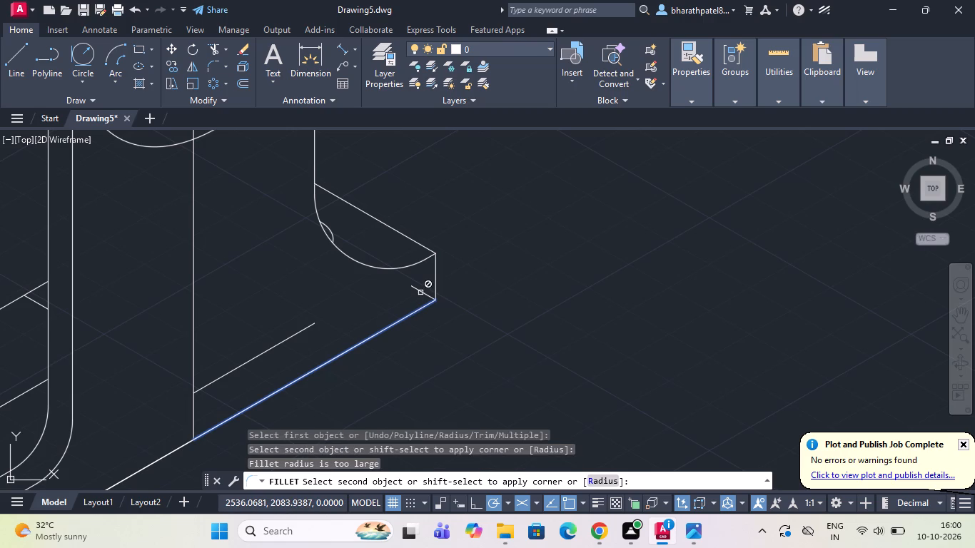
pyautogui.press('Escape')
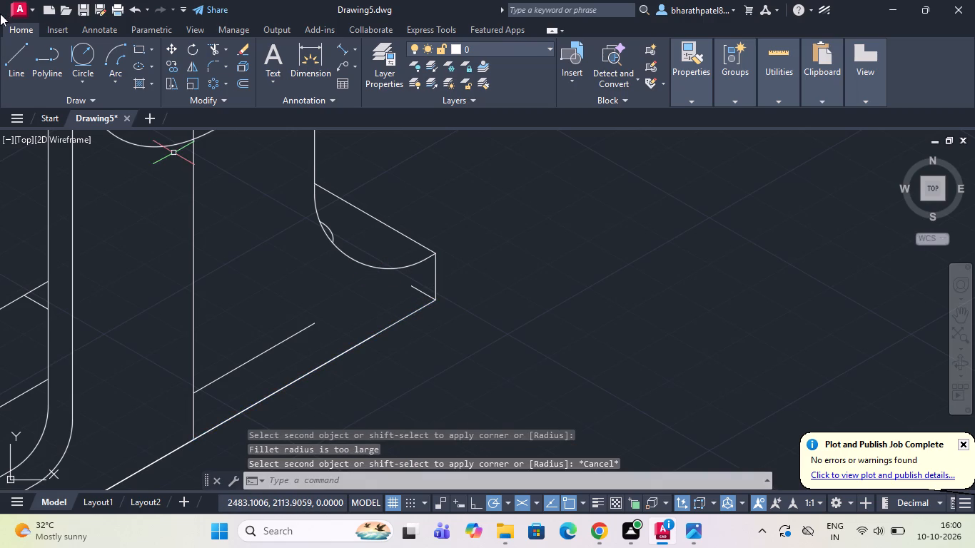
# Delete the short 150° line at the bottom front corner of the base plate's far end.
pyautogui.click(417, 290)
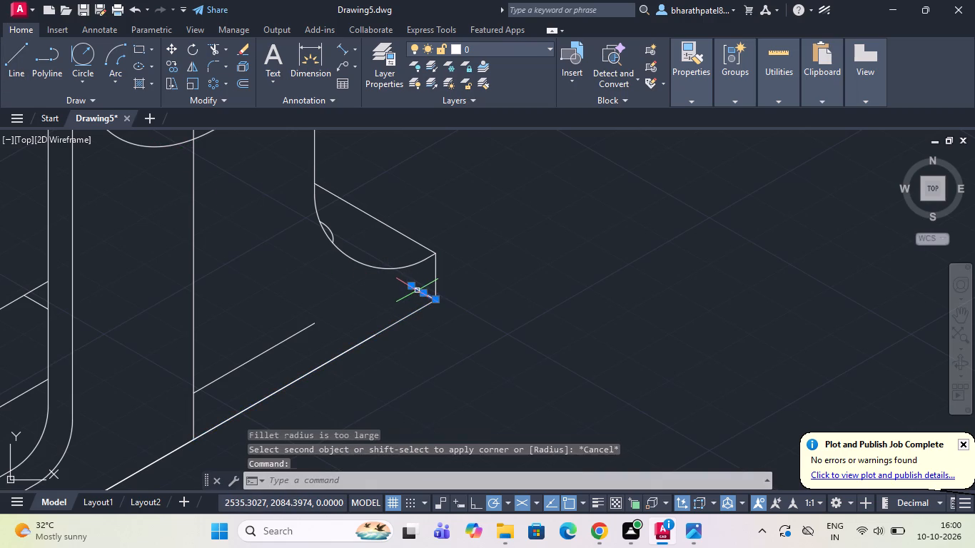
pyautogui.press('Delete')
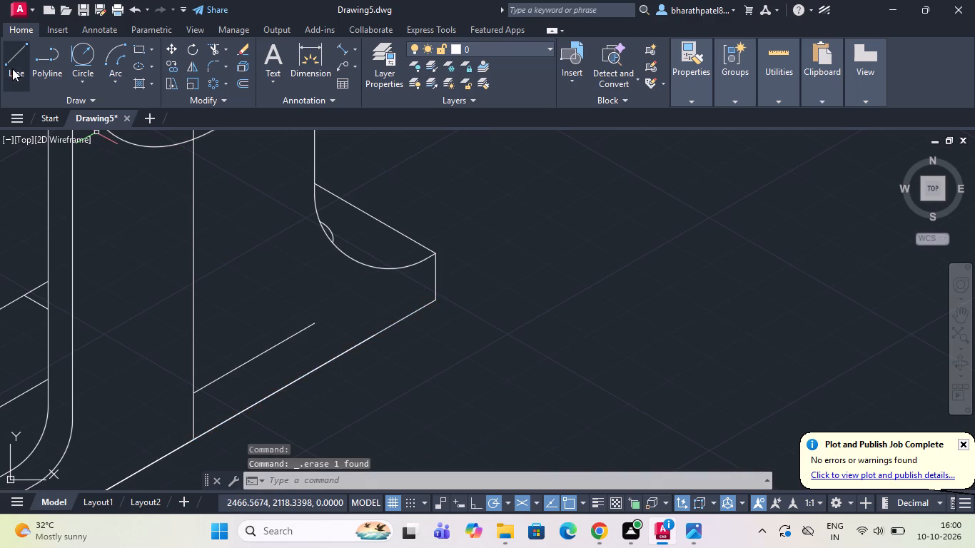
# Draw a line about 34 units long at 150° from the bottom front corner of the base plate's far end.
pyautogui.click(11, 66)
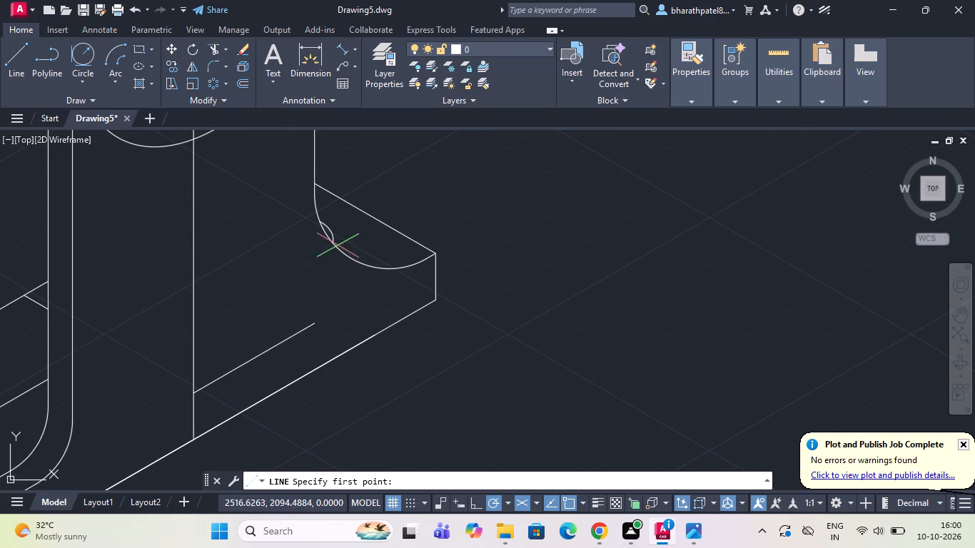
pyautogui.click(433, 300)
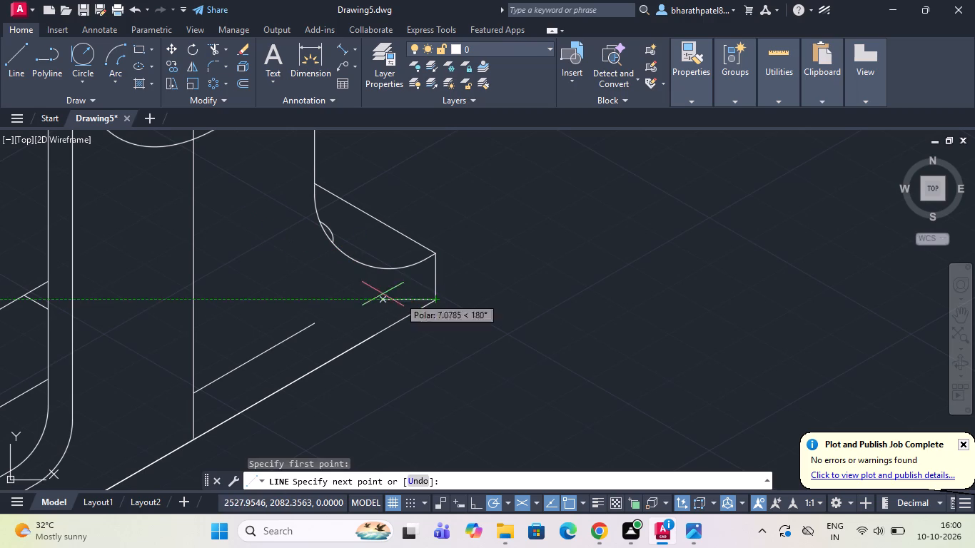
pyautogui.click(297, 222)
pyautogui.press('Escape')
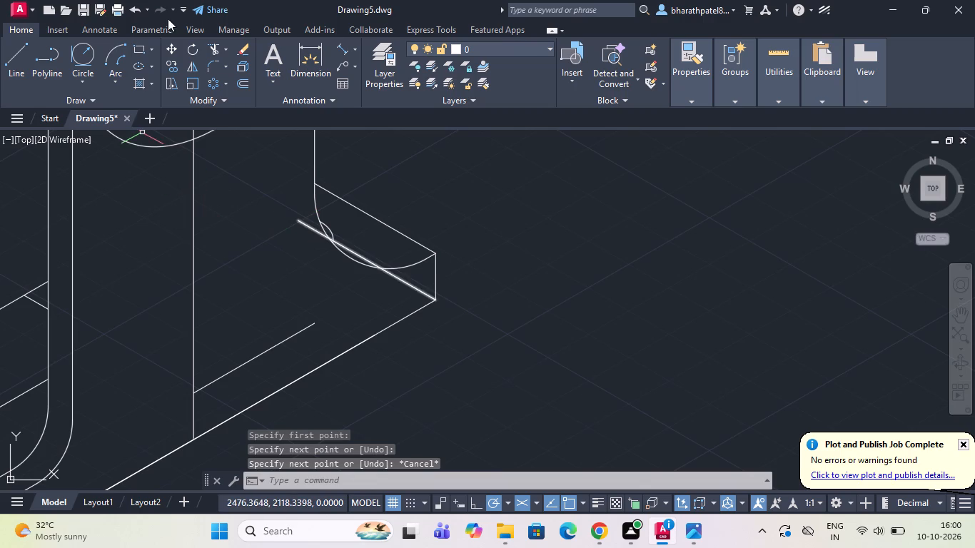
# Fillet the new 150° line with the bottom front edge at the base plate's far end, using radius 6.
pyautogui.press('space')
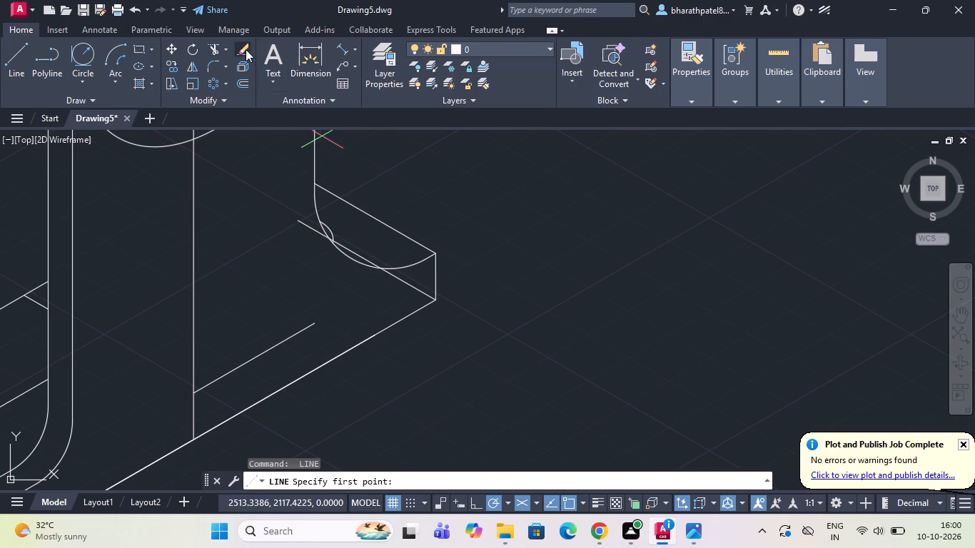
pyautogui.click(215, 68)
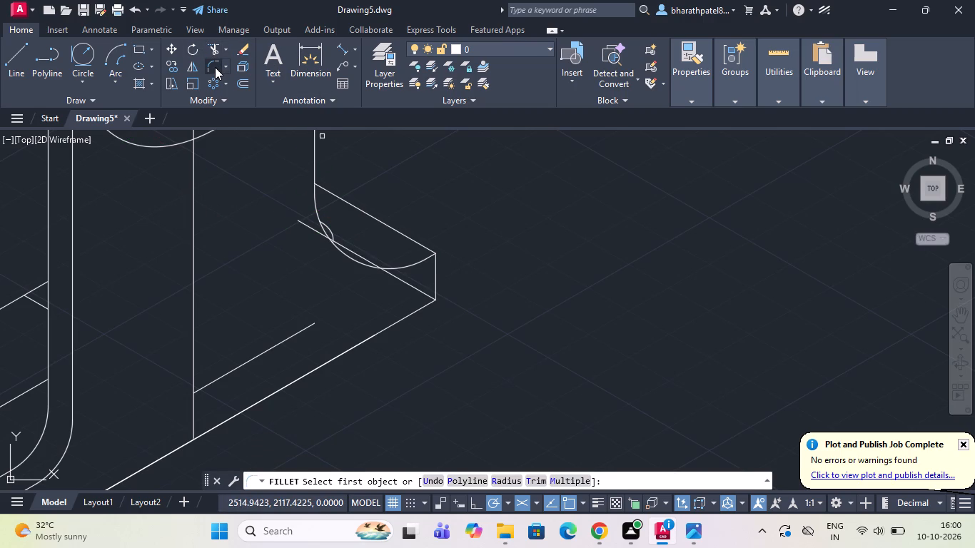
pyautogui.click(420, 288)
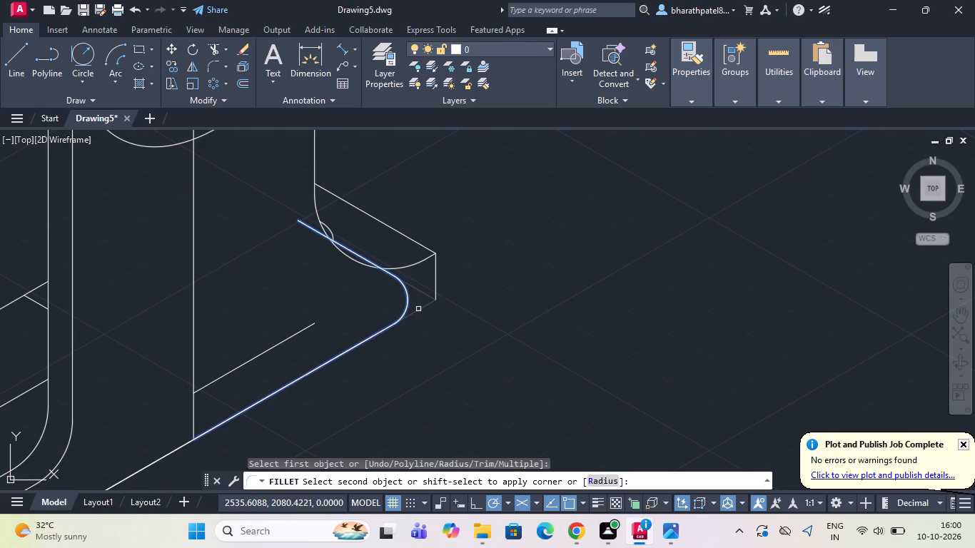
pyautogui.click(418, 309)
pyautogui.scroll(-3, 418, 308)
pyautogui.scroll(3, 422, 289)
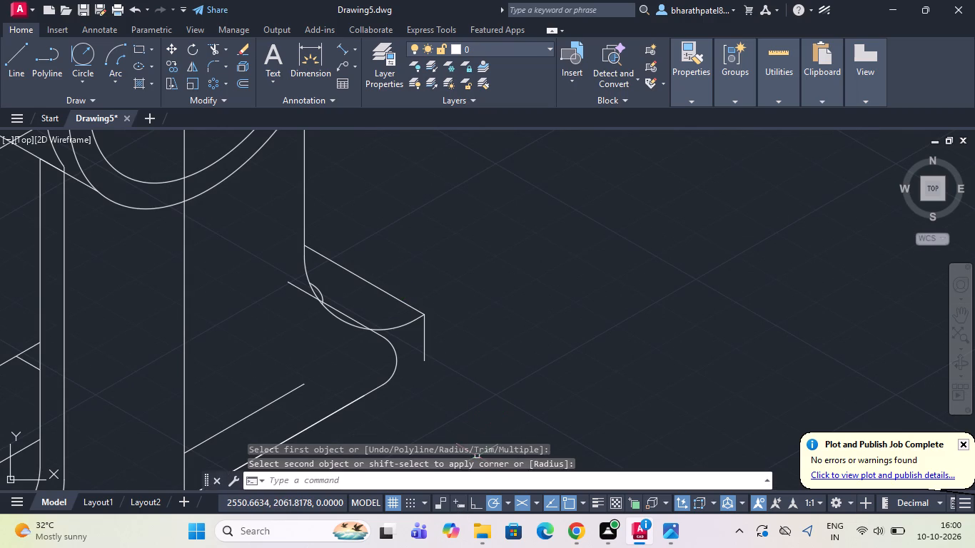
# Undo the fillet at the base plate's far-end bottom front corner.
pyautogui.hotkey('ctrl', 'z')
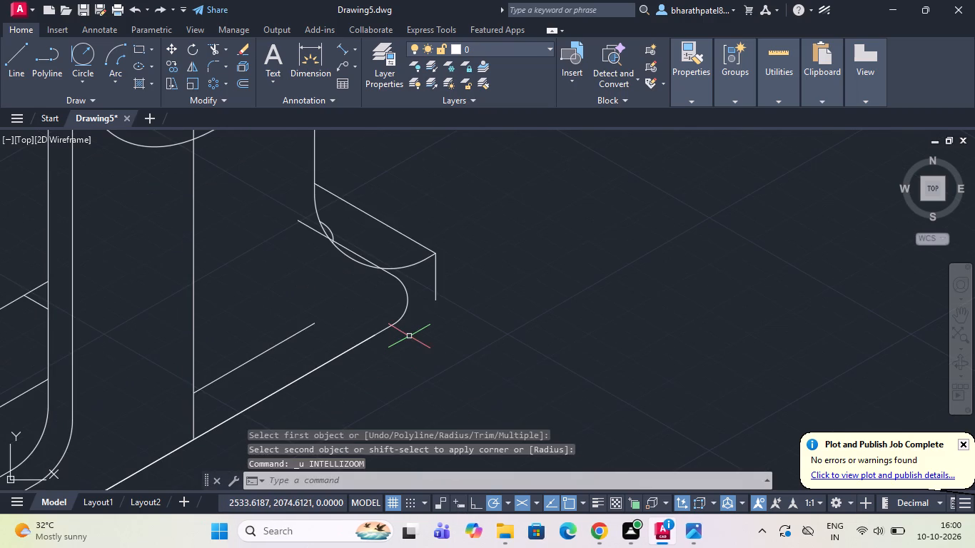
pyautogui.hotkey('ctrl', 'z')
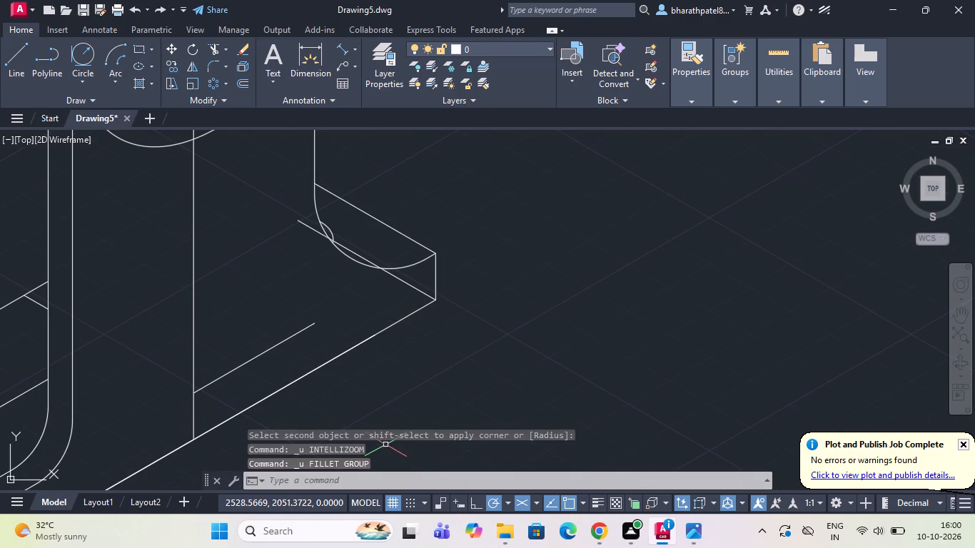
# Set the fillet radius to 6 and round the corner between the bottom front edge and the 150° line.
pyautogui.click(208, 60)
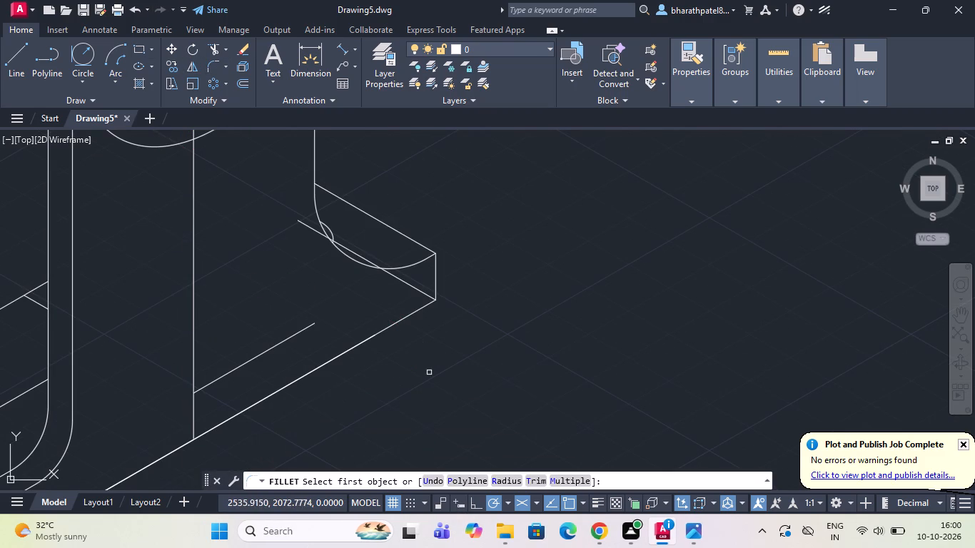
pyautogui.click(511, 479)
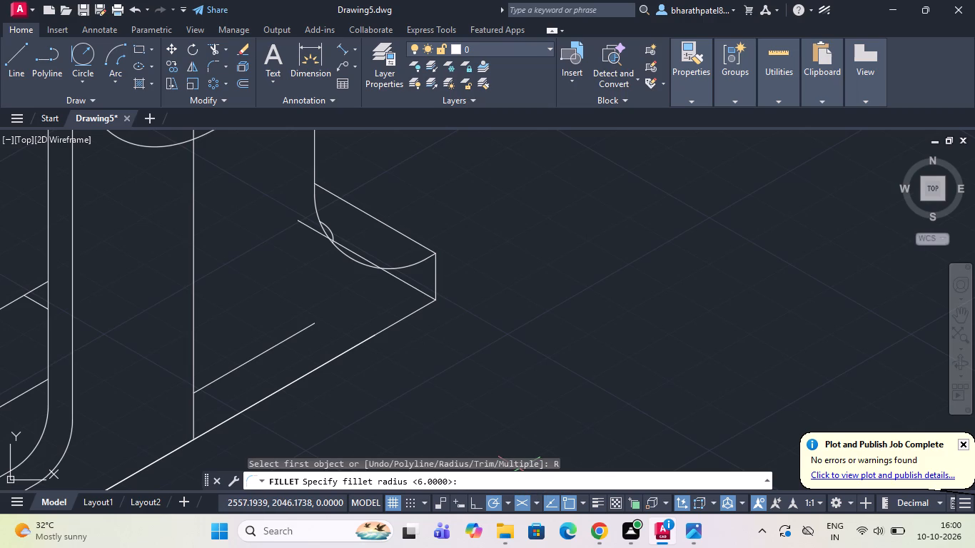
pyautogui.press('6')
pyautogui.press('Return')
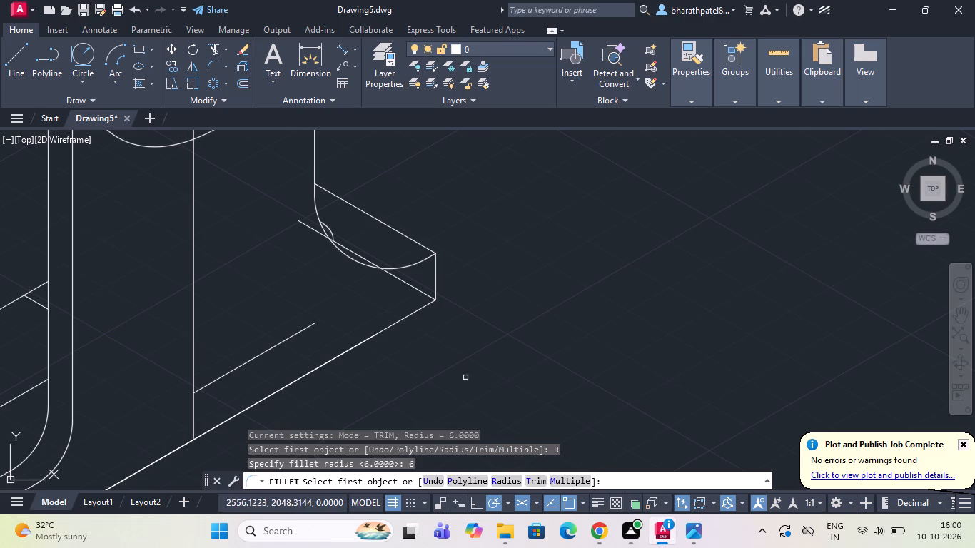
pyautogui.click(408, 321)
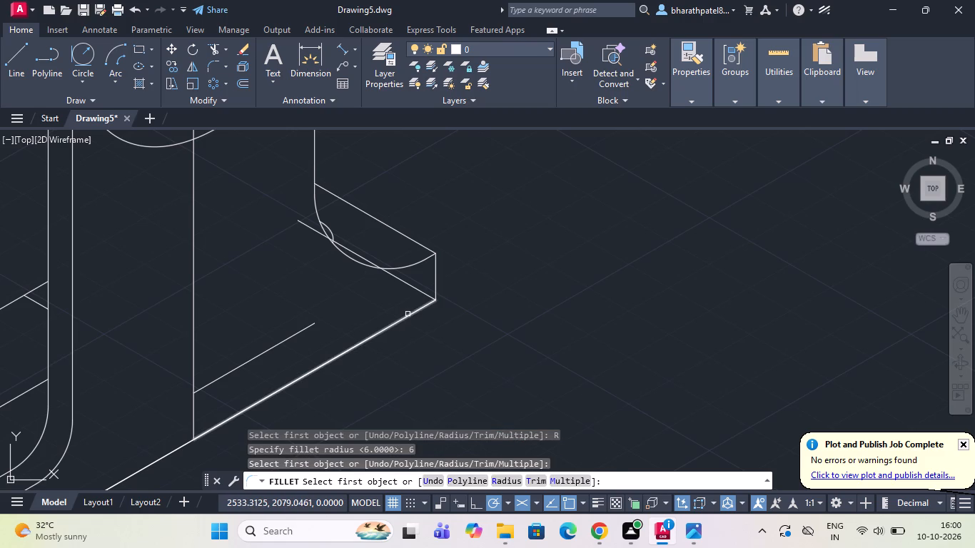
pyautogui.click(408, 314)
pyautogui.click(414, 287)
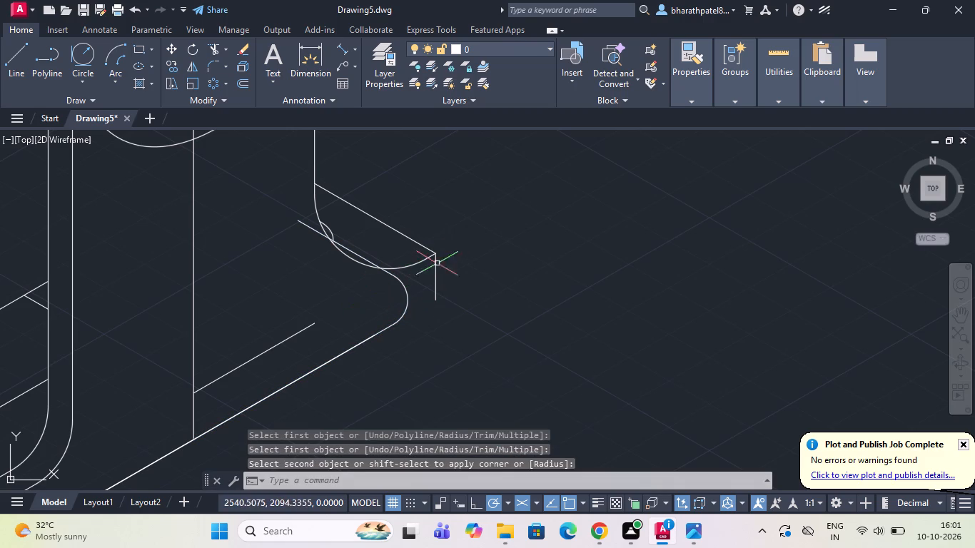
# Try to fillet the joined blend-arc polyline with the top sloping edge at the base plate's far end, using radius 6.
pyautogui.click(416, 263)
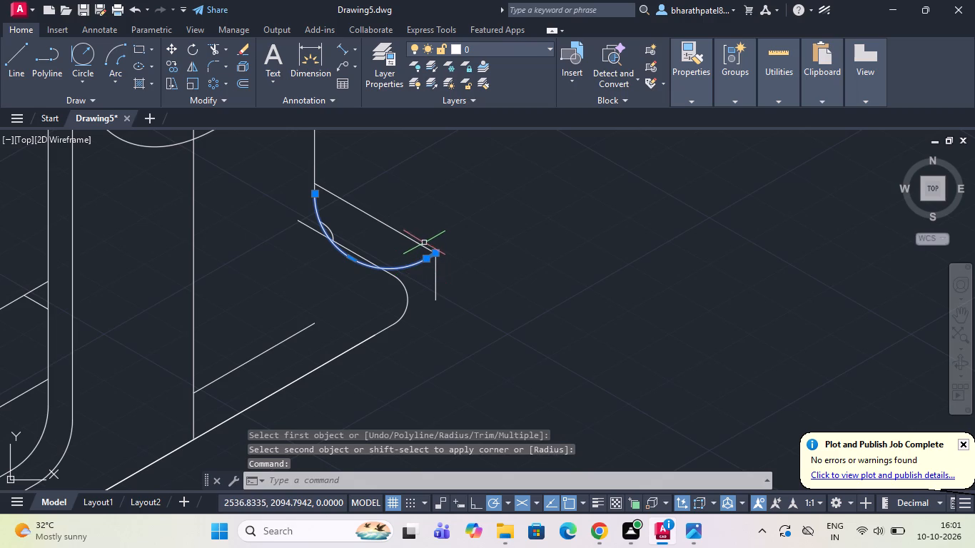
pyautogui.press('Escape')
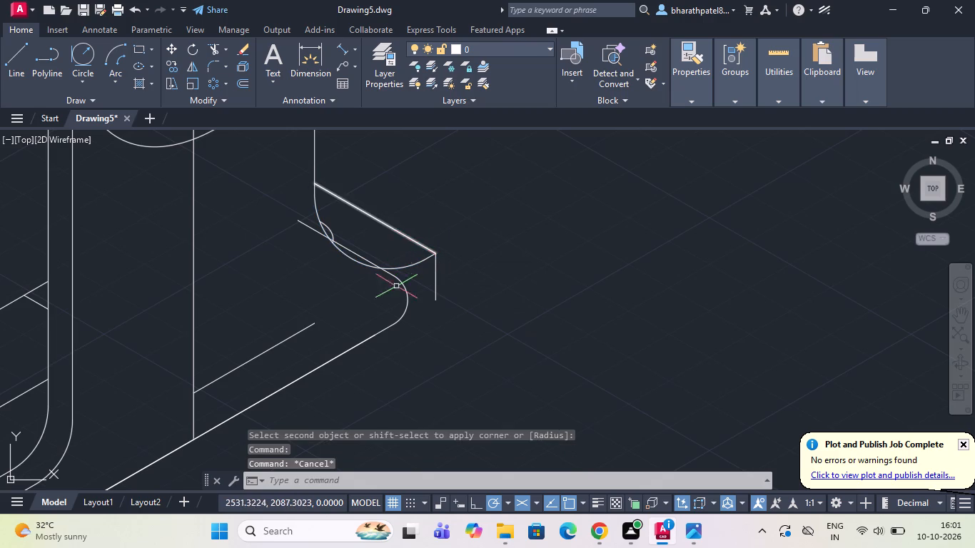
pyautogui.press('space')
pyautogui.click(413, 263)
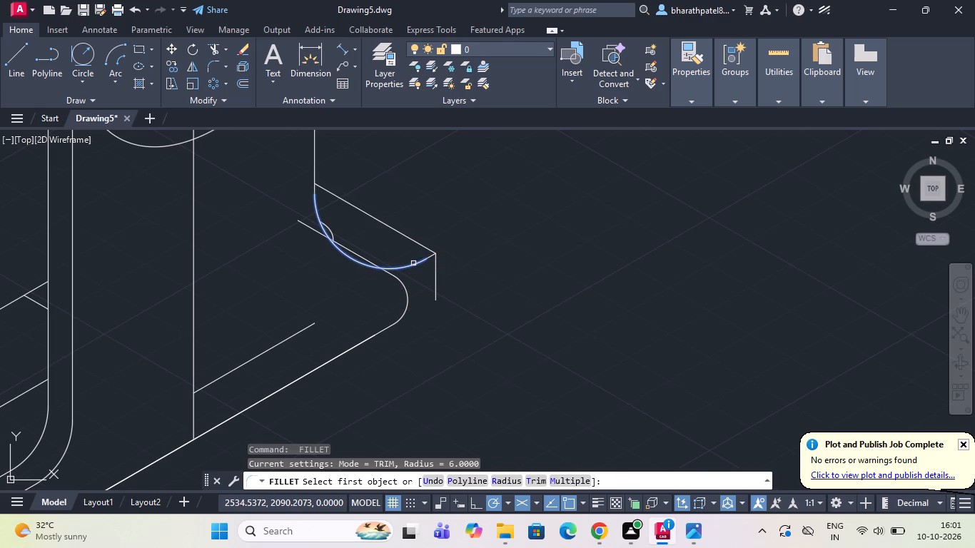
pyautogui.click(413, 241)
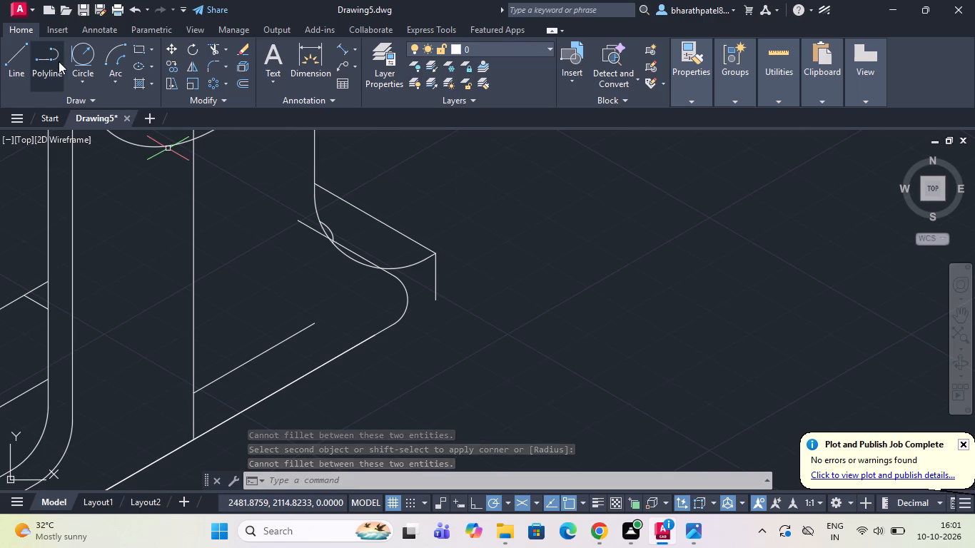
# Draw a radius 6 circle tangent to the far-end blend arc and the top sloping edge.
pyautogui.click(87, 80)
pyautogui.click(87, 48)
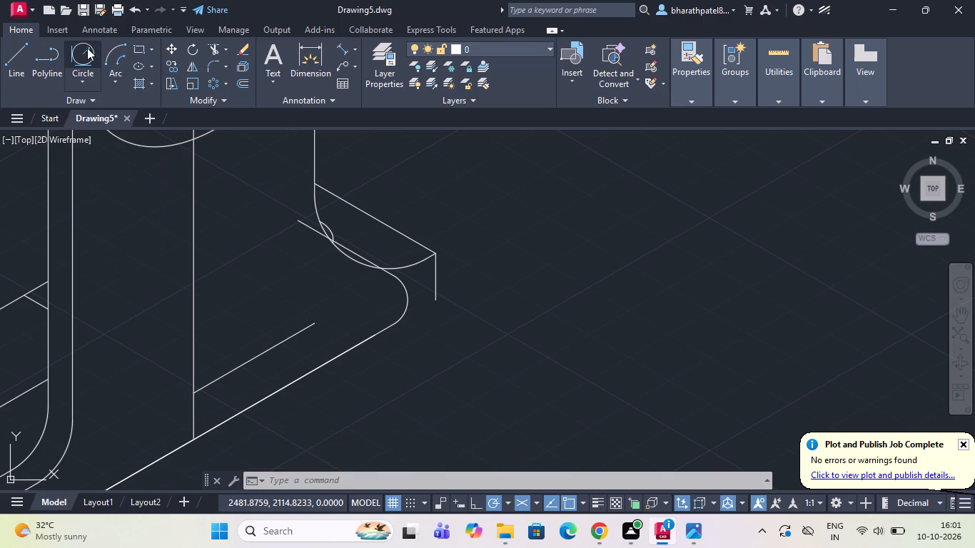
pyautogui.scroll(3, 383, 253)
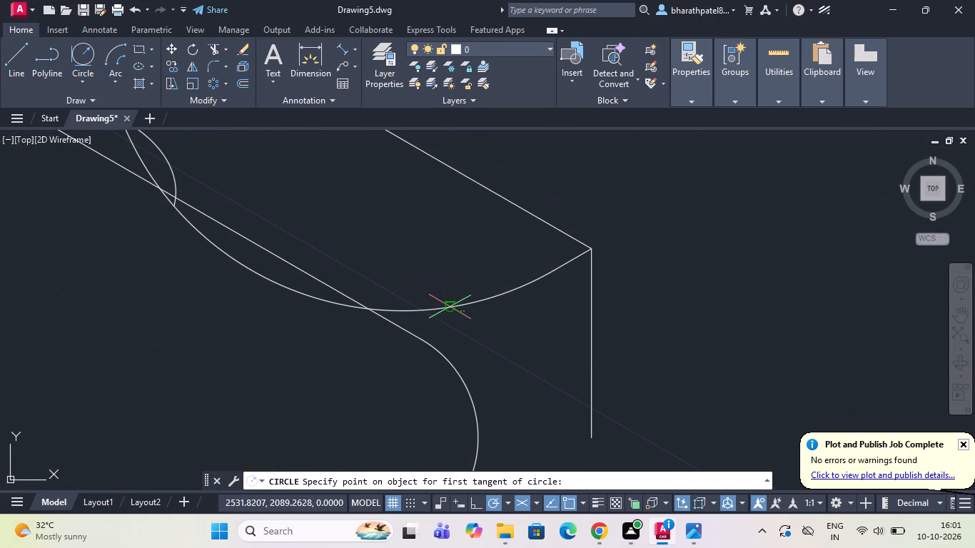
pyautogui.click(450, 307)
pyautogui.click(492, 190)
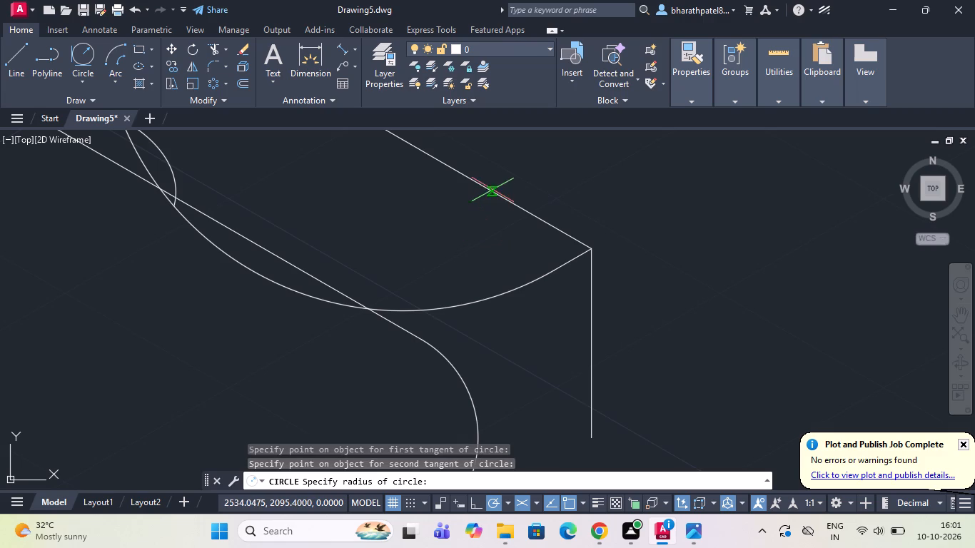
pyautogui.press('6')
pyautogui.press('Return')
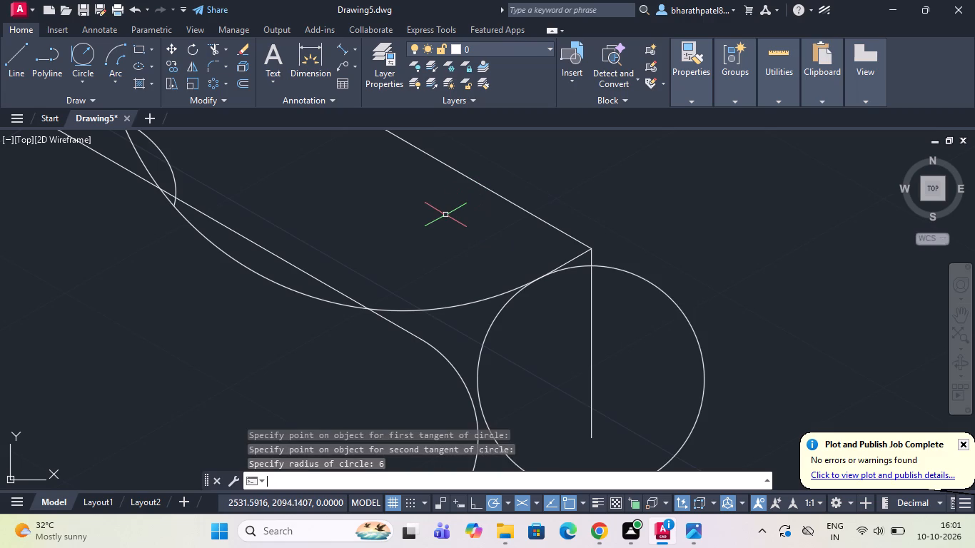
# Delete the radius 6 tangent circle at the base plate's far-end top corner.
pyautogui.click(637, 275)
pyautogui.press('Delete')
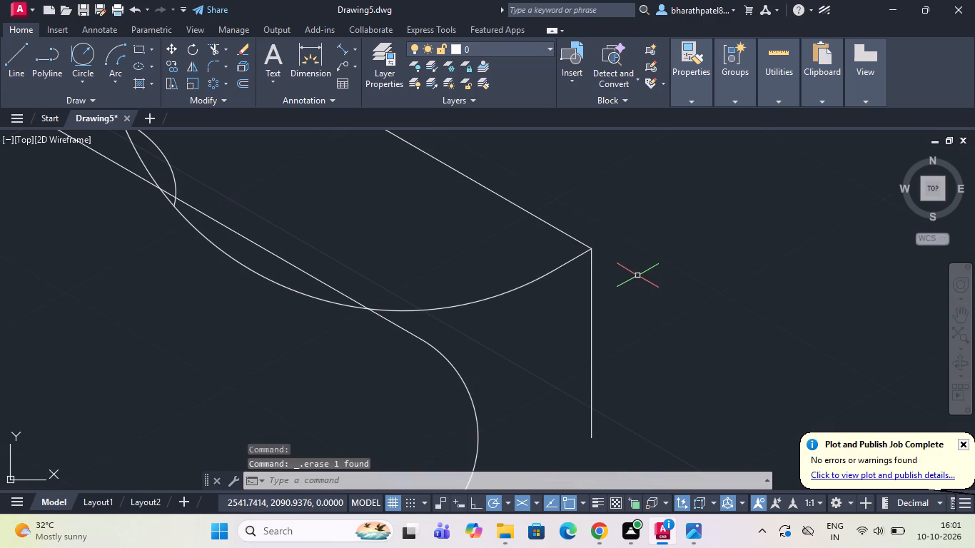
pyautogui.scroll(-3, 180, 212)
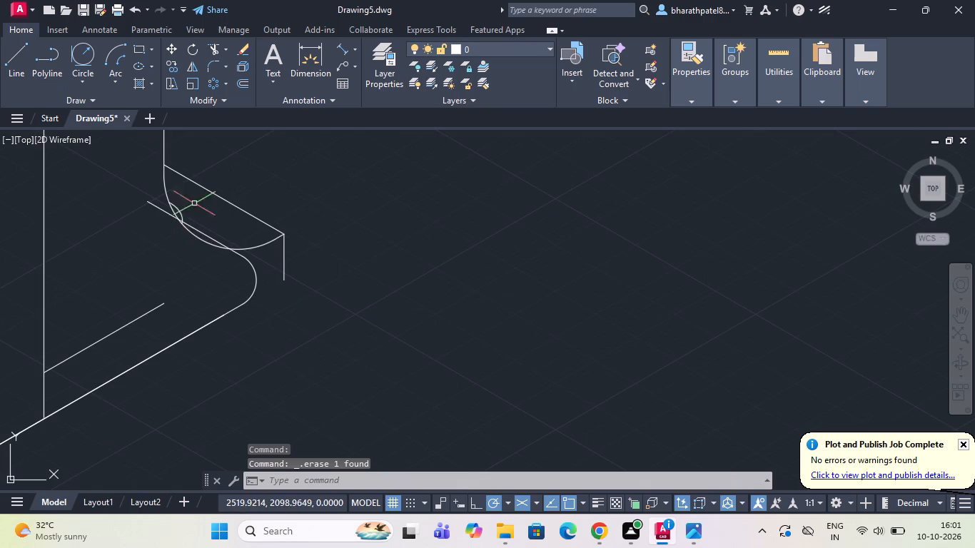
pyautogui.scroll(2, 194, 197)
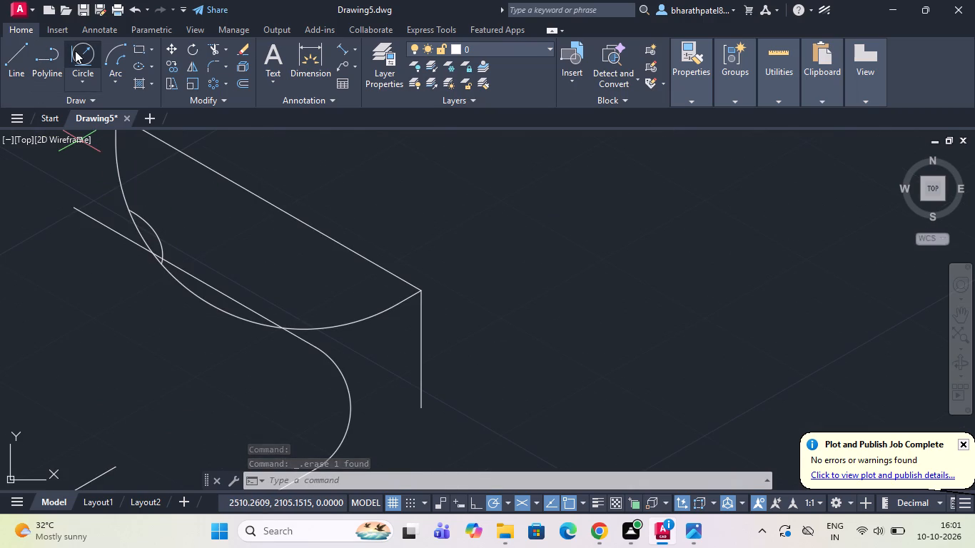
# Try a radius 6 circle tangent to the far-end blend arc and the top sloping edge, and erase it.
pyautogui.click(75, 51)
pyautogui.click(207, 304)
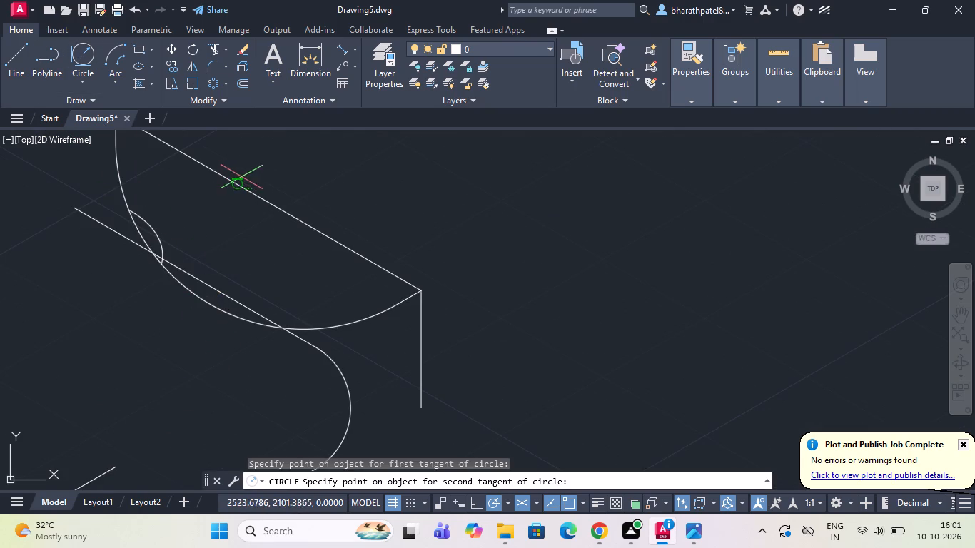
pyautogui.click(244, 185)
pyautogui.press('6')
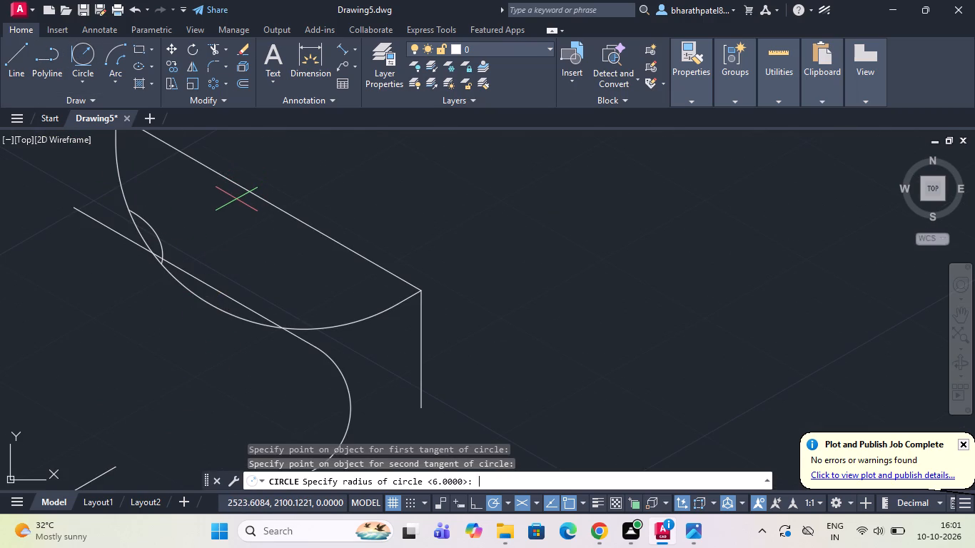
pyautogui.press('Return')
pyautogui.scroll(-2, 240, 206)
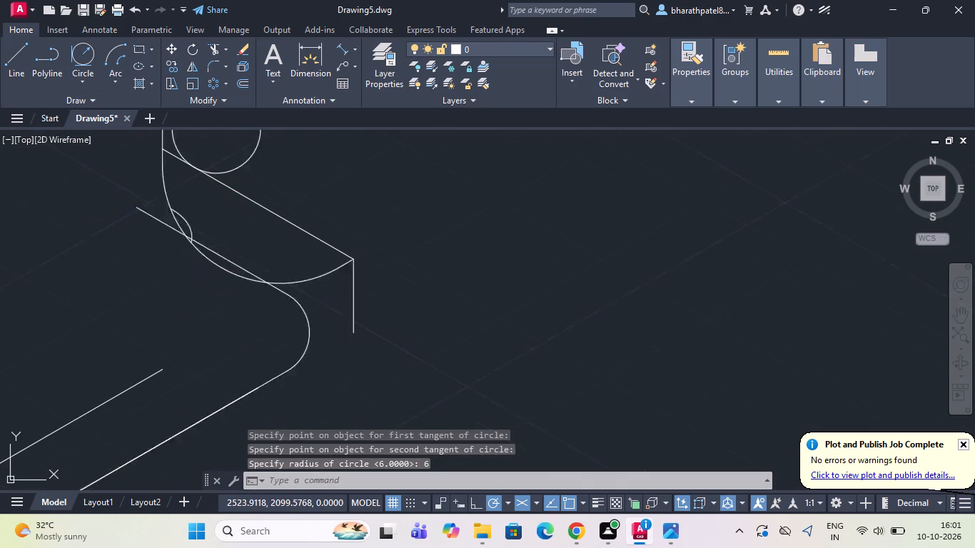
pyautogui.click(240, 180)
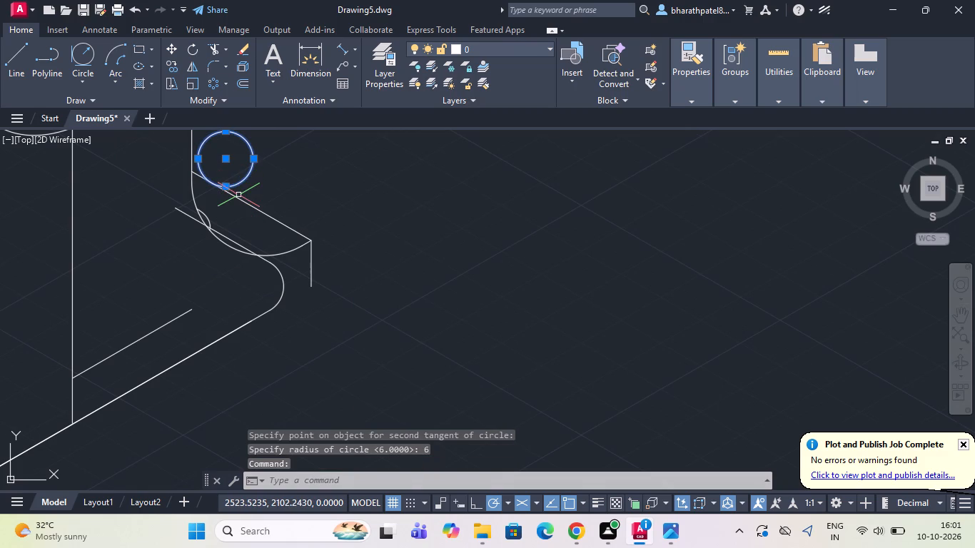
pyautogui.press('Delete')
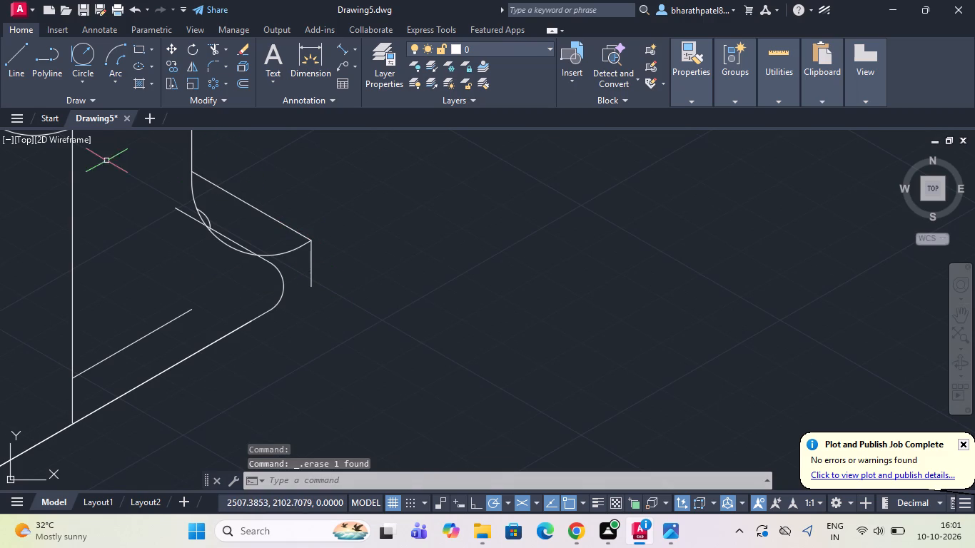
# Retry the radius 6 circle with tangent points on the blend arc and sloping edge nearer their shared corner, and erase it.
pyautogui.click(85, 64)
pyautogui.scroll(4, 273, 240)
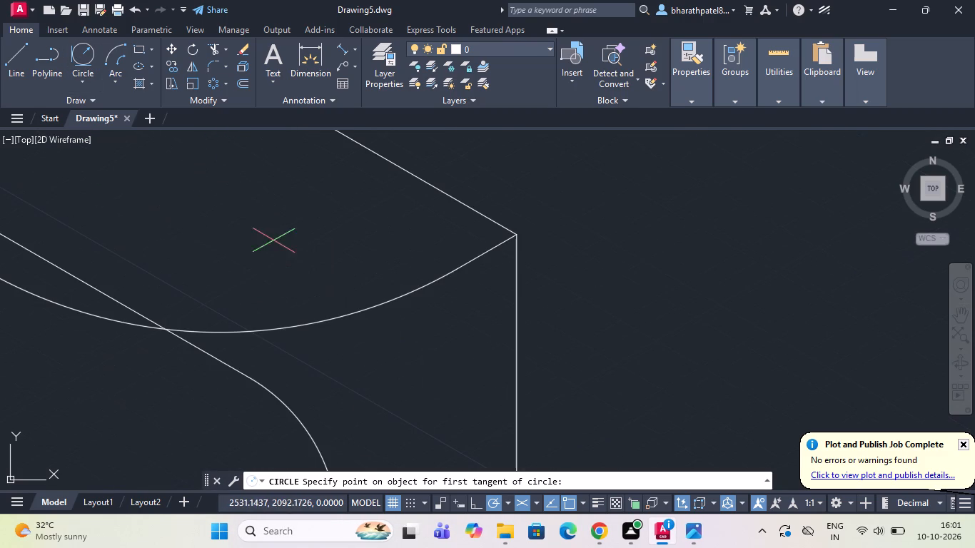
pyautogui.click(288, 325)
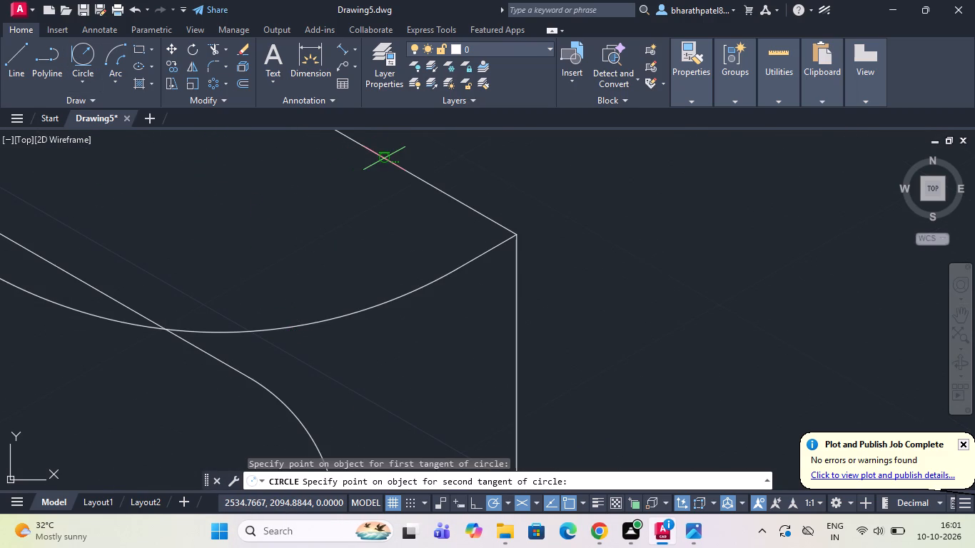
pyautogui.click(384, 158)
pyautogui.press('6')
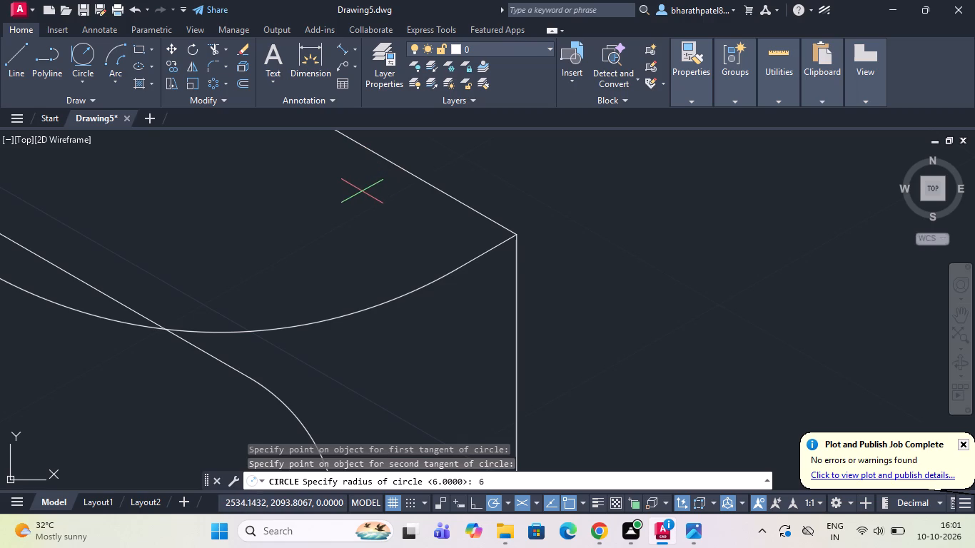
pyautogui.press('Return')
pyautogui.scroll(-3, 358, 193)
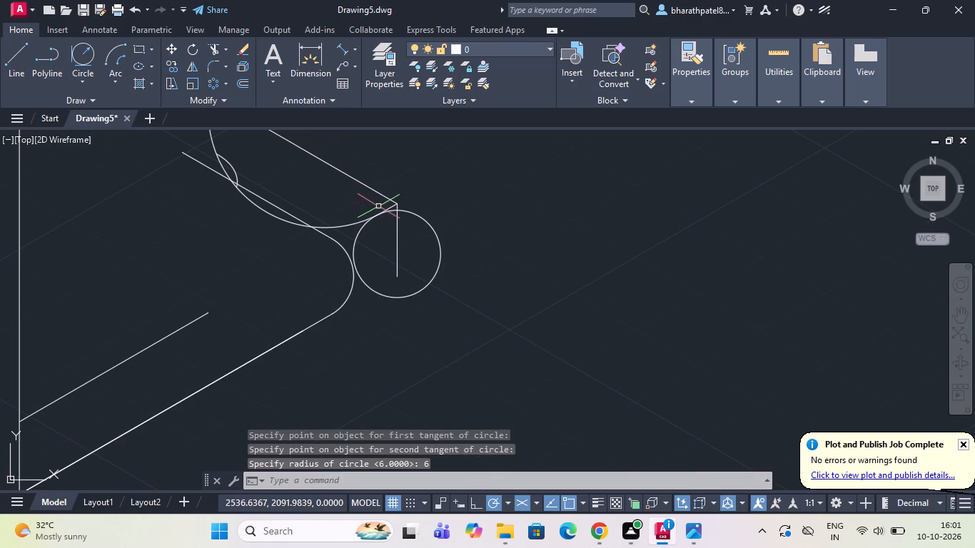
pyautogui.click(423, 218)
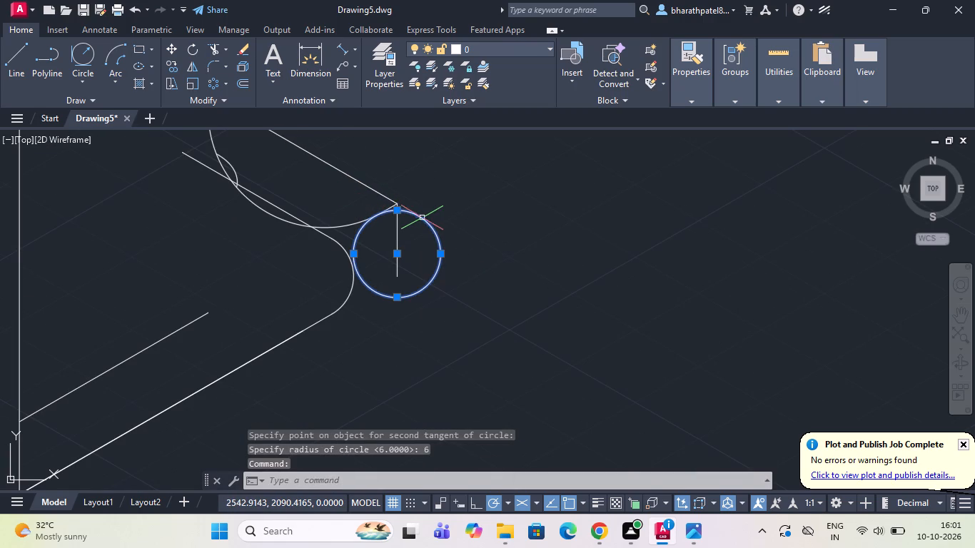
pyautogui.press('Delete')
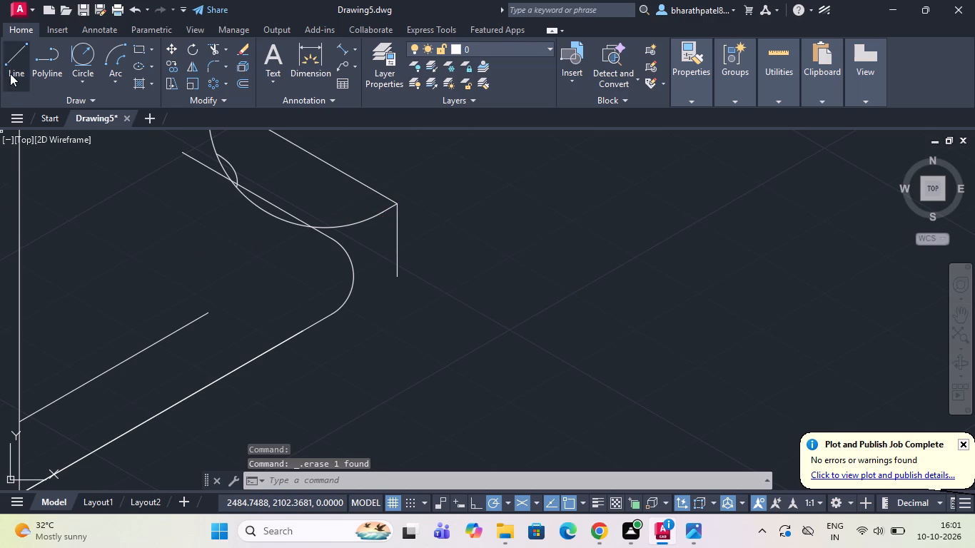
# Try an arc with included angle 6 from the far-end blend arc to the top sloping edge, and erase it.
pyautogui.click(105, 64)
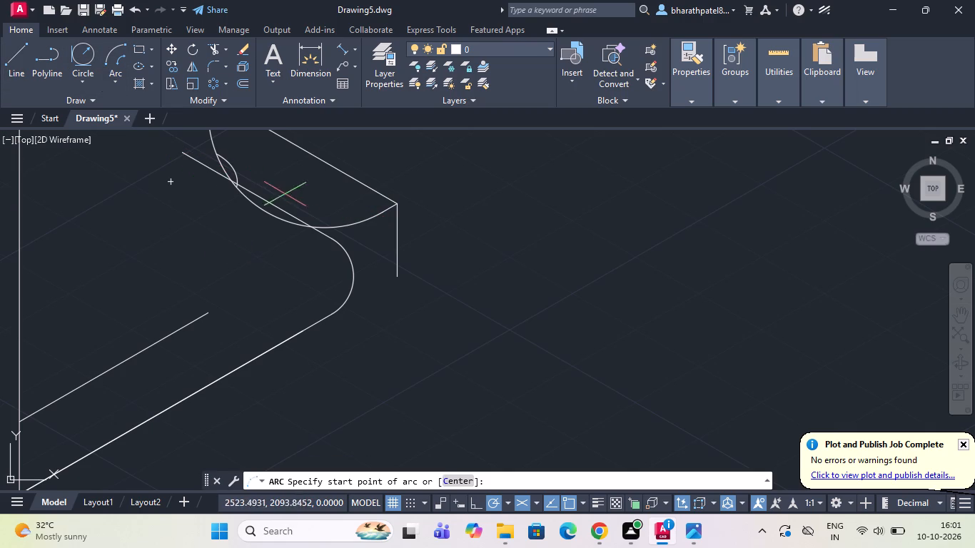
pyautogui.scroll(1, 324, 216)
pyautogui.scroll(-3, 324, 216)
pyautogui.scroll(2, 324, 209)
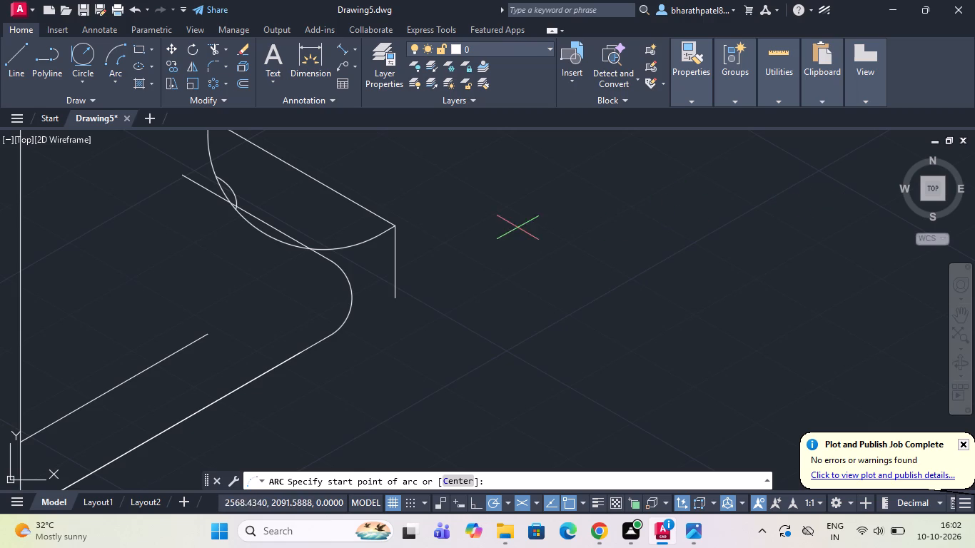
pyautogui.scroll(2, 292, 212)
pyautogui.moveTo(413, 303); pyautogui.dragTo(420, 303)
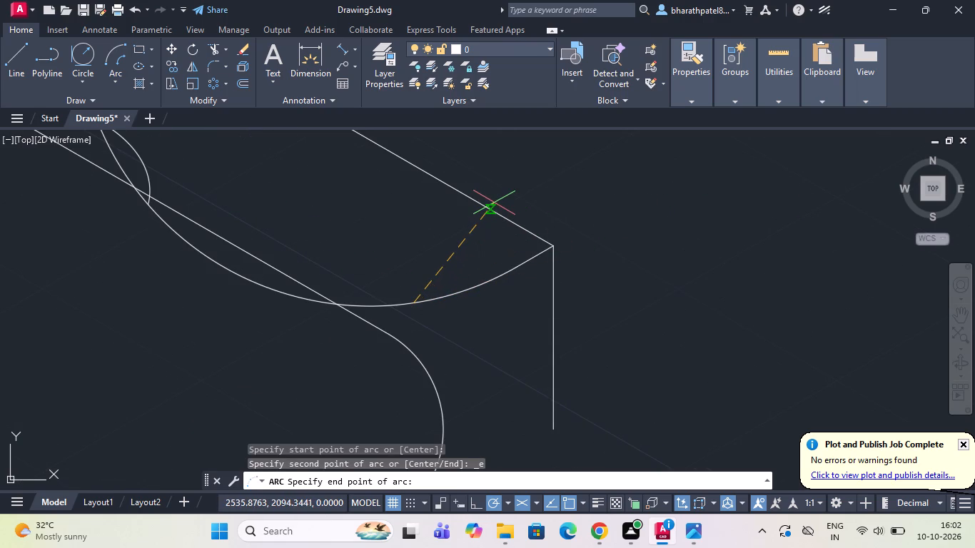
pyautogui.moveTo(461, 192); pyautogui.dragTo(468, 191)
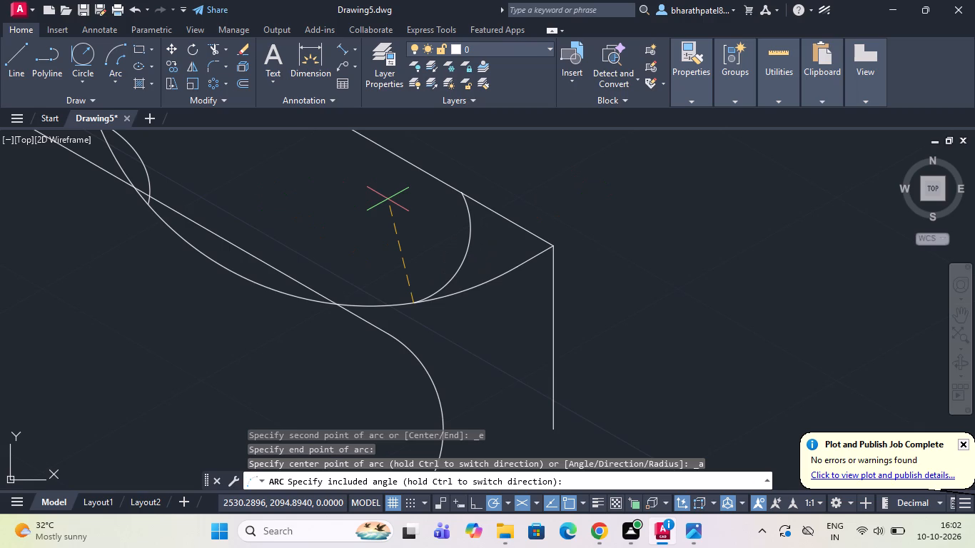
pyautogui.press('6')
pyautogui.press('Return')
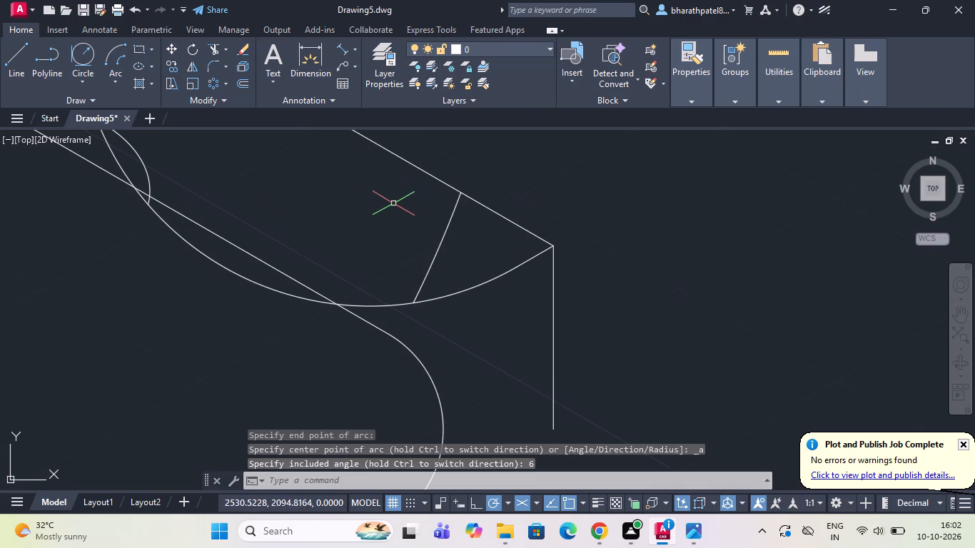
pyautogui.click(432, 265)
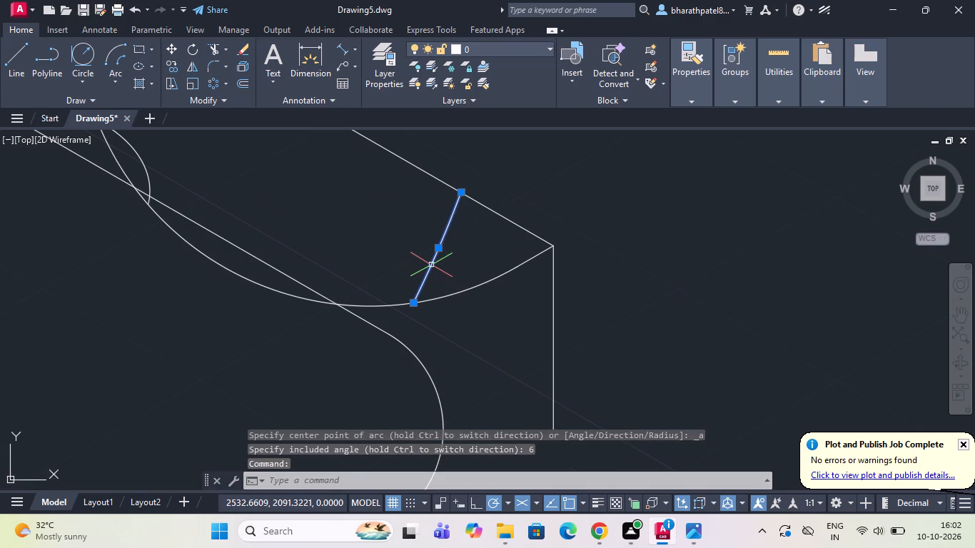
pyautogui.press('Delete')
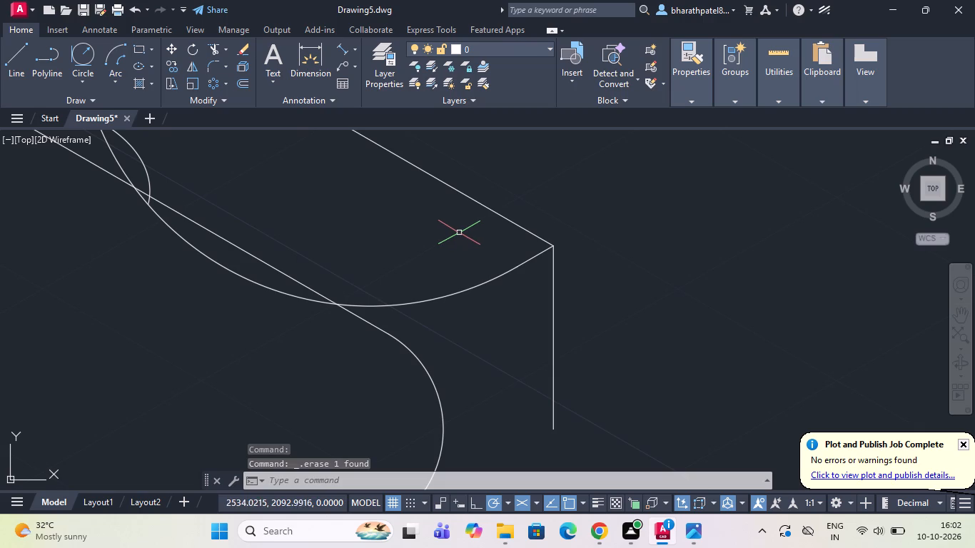
# Draw a line from the base plate's far-end top corner to the open end of its top front edge.
pyautogui.scroll(-1, 462, 204)
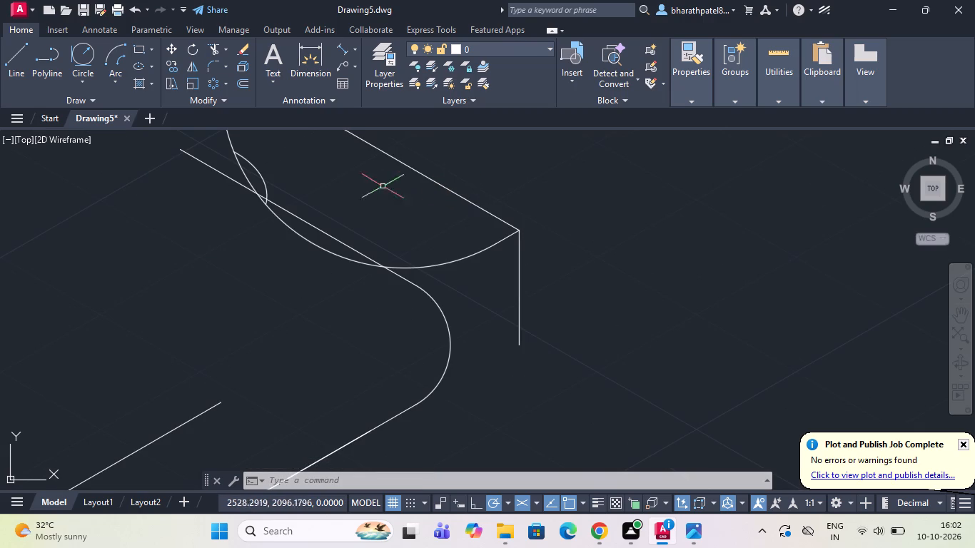
pyautogui.click(1, 54)
pyautogui.click(6, 52)
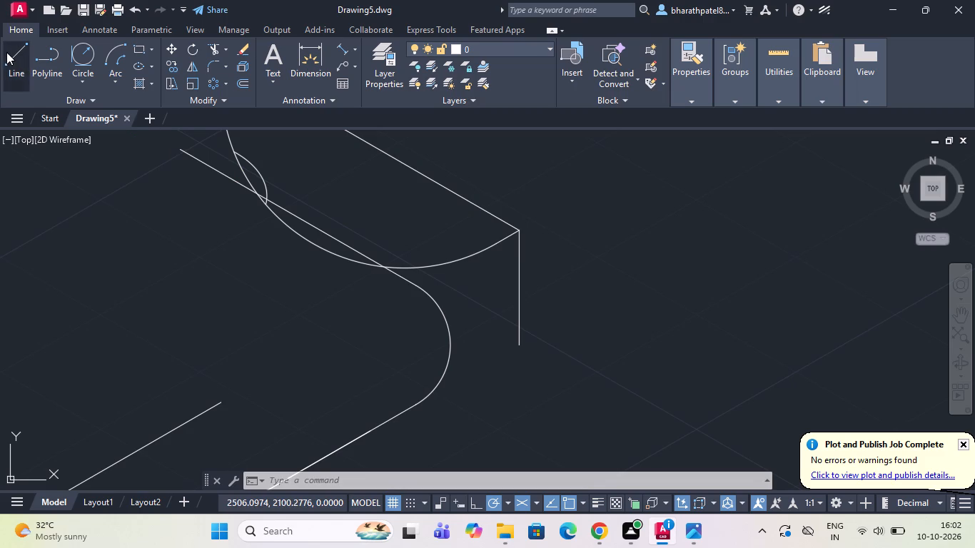
pyautogui.click(518, 231)
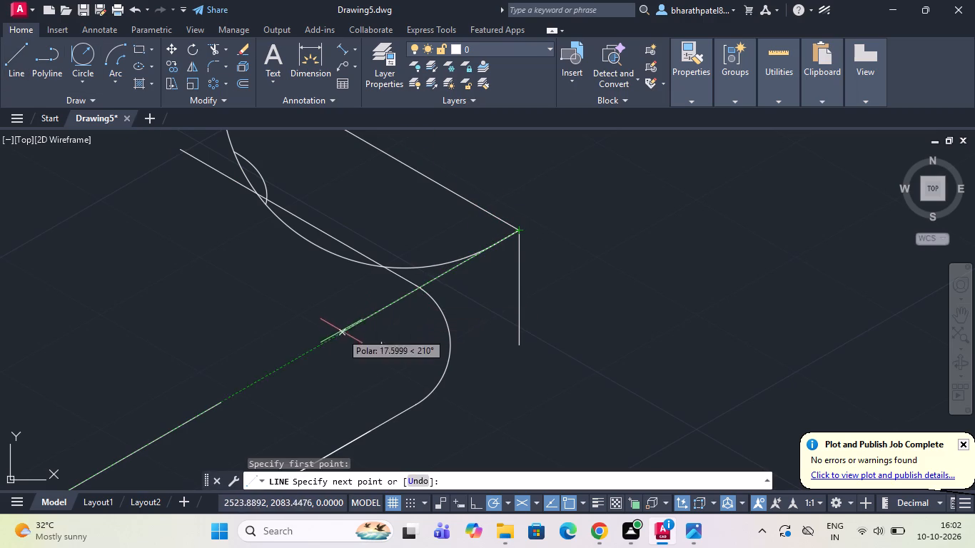
pyautogui.click(223, 401)
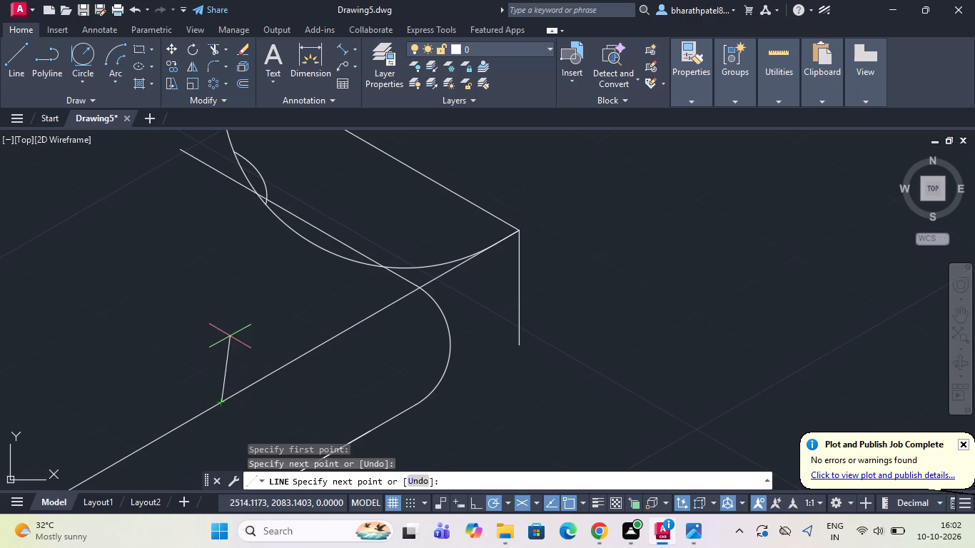
pyautogui.press('Escape')
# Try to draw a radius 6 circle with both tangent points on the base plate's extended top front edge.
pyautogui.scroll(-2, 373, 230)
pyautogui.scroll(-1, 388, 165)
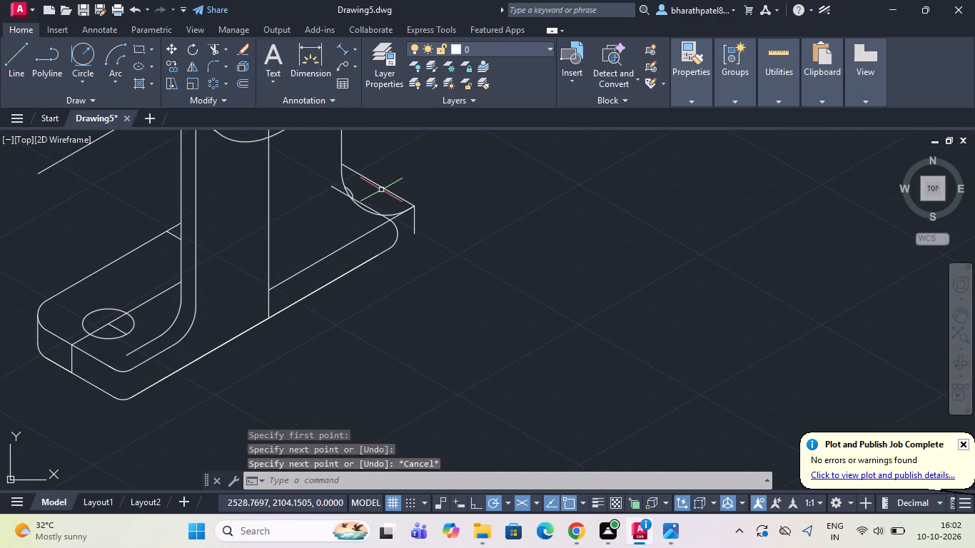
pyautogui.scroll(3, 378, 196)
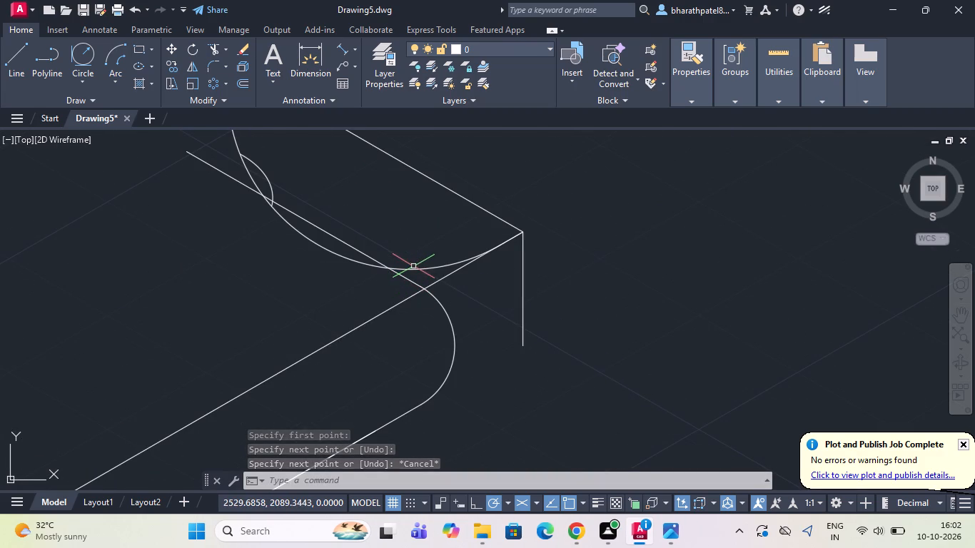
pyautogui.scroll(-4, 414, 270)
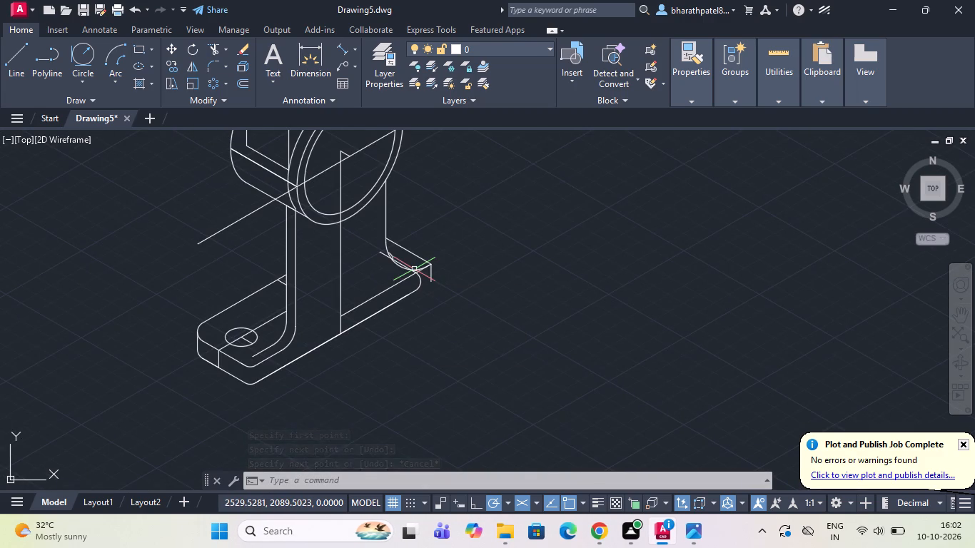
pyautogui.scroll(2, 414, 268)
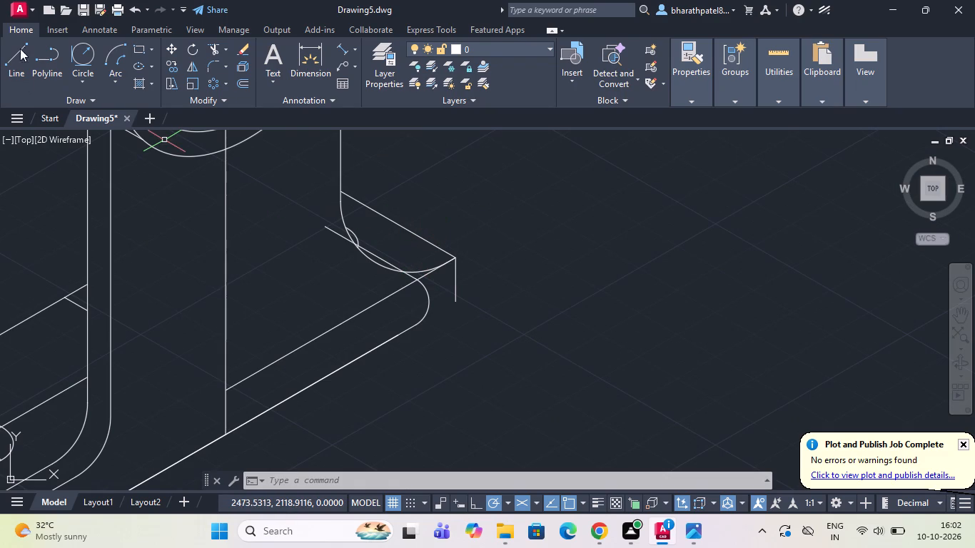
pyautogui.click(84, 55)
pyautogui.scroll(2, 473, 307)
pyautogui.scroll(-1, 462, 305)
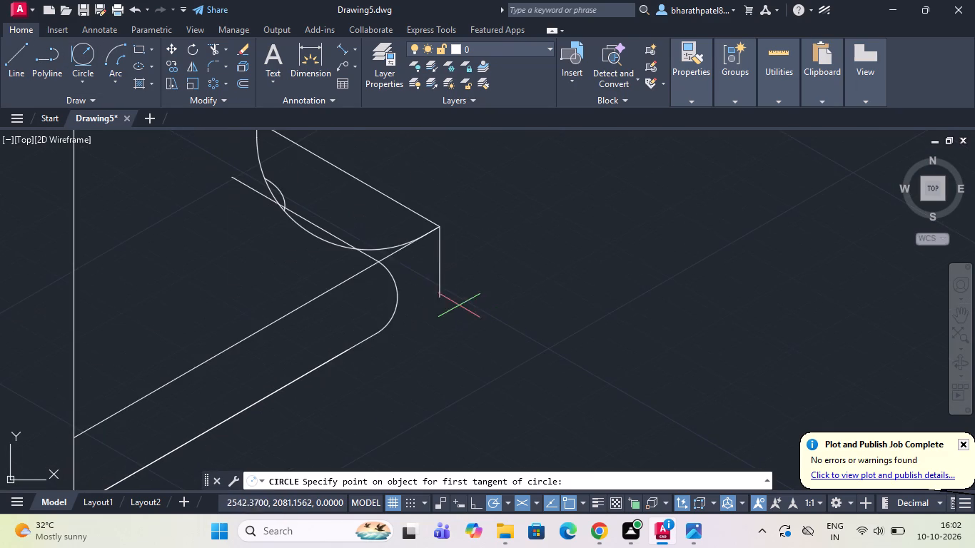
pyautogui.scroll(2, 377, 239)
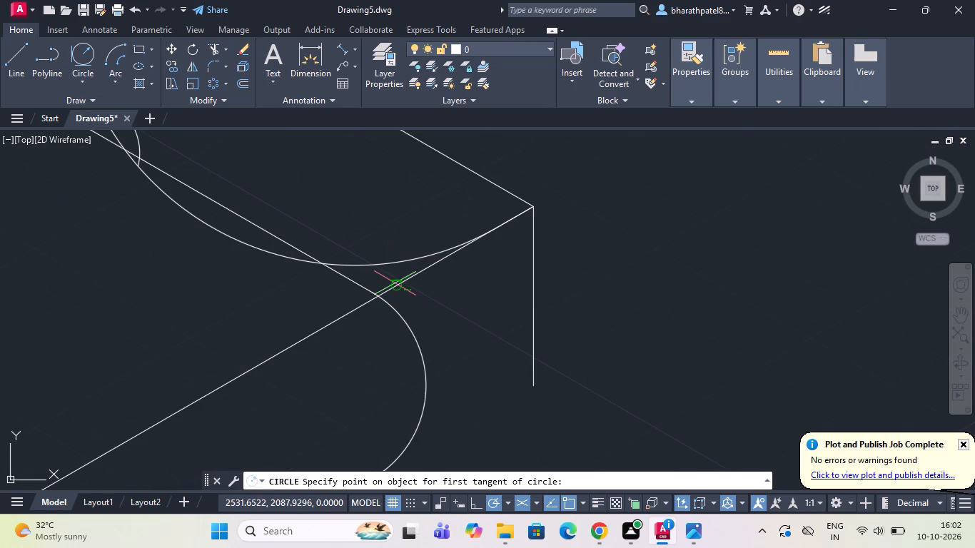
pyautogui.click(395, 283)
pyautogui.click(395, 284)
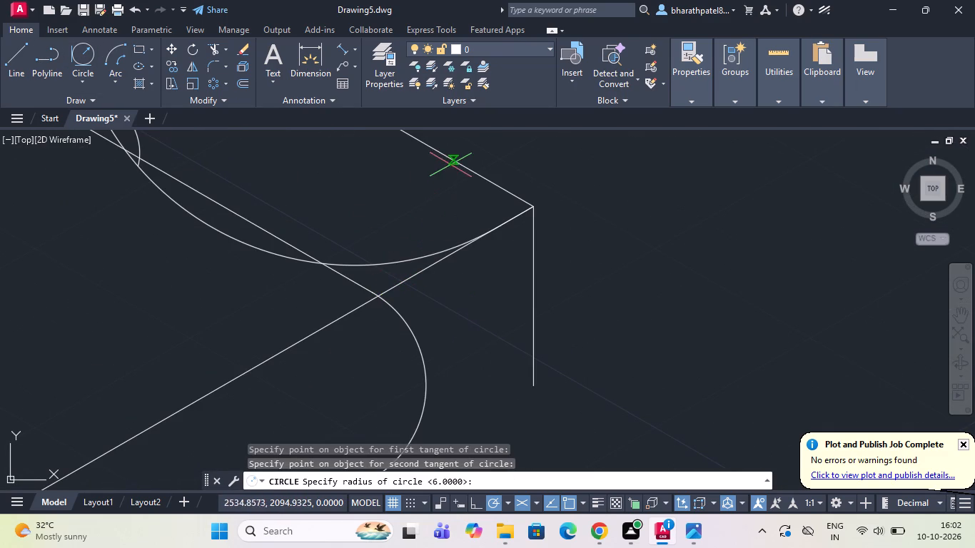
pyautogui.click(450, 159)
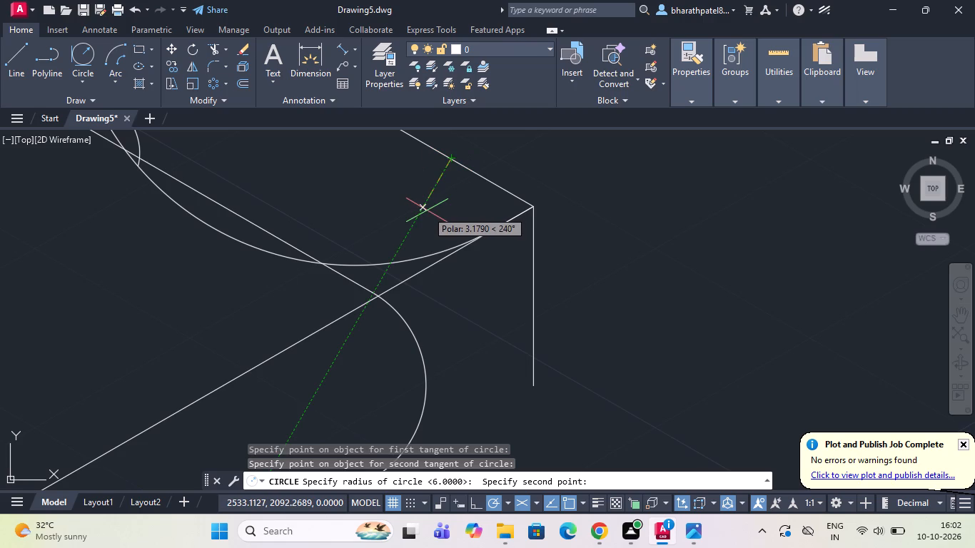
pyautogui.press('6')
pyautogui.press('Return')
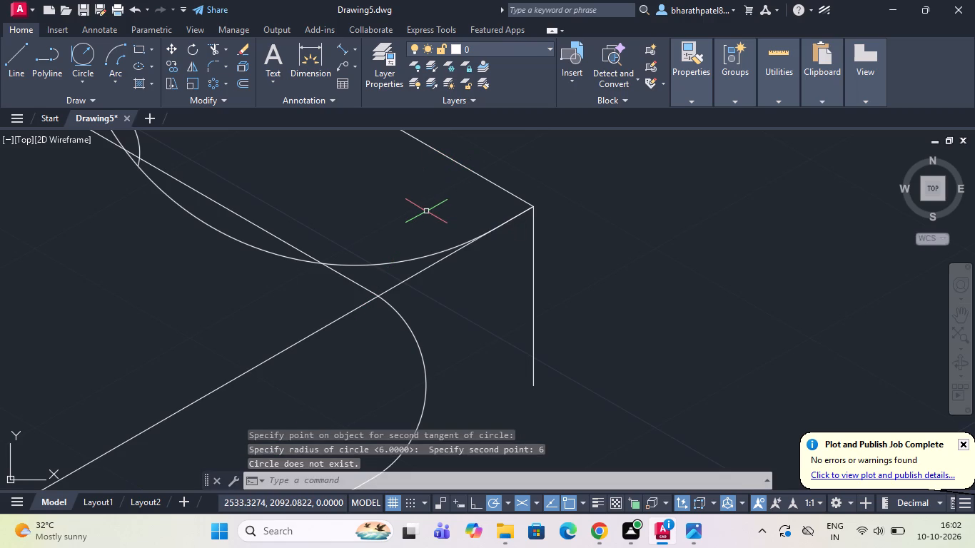
# Draw a radius 6 circle tangent to the extended top front edge and the top sloping edge at the plate's far end.
pyautogui.click(89, 56)
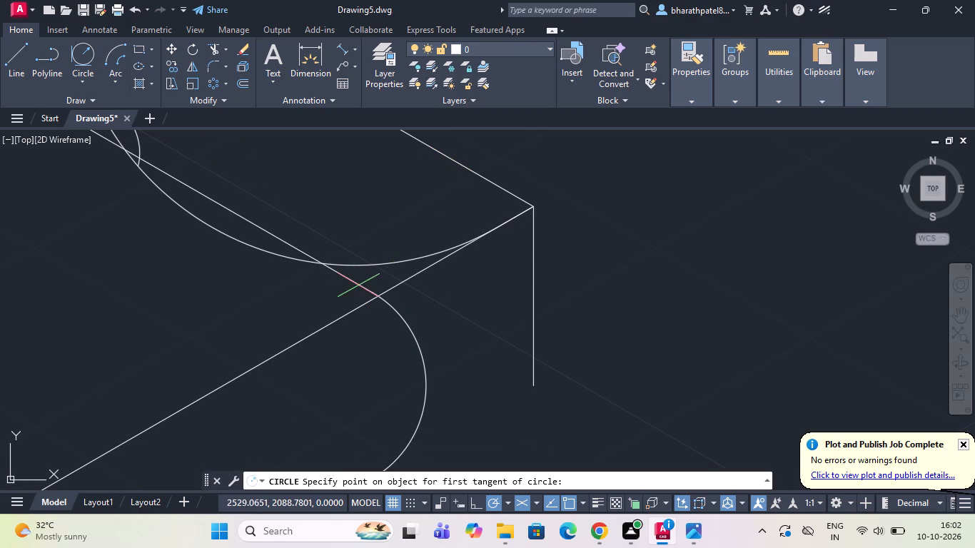
pyautogui.click(393, 288)
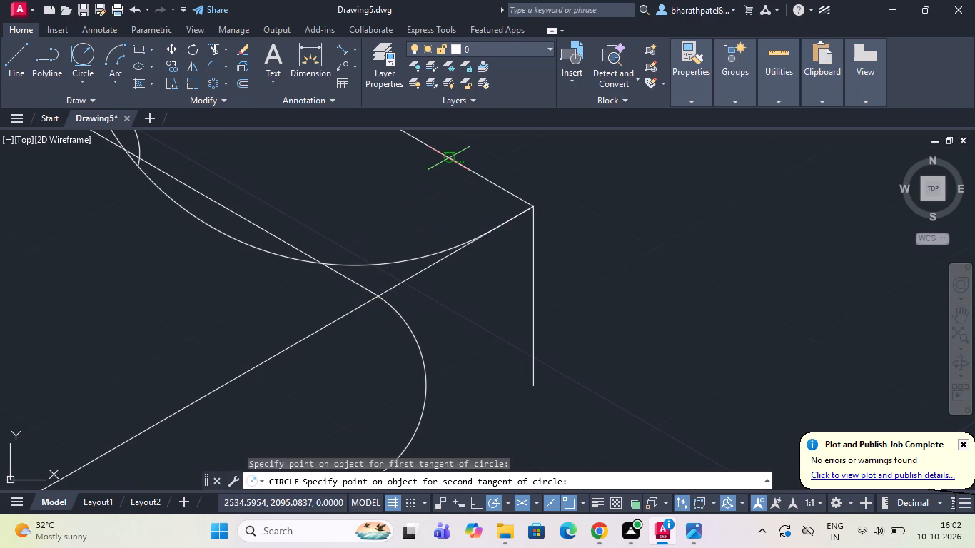
pyautogui.click(448, 158)
pyautogui.press('6')
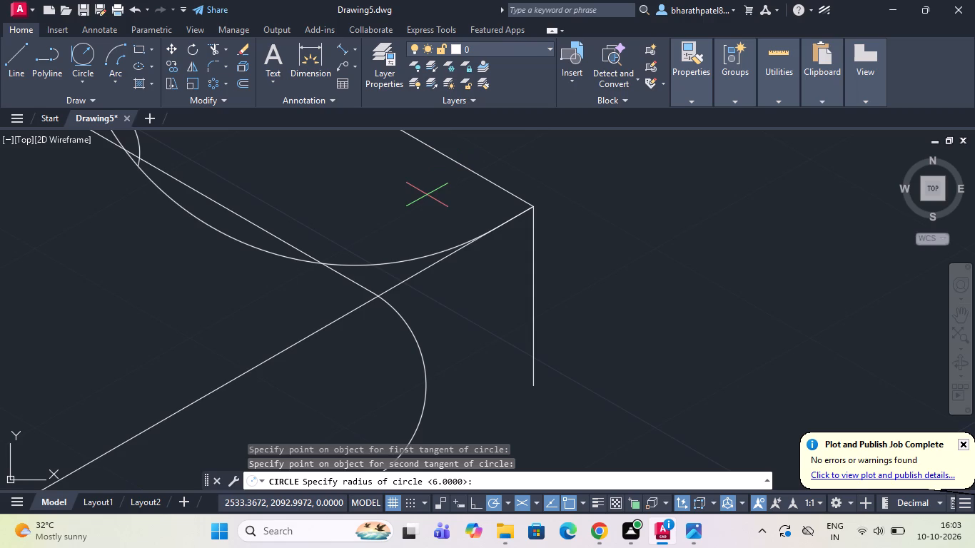
pyautogui.press('Return')
pyautogui.scroll(-2, 427, 201)
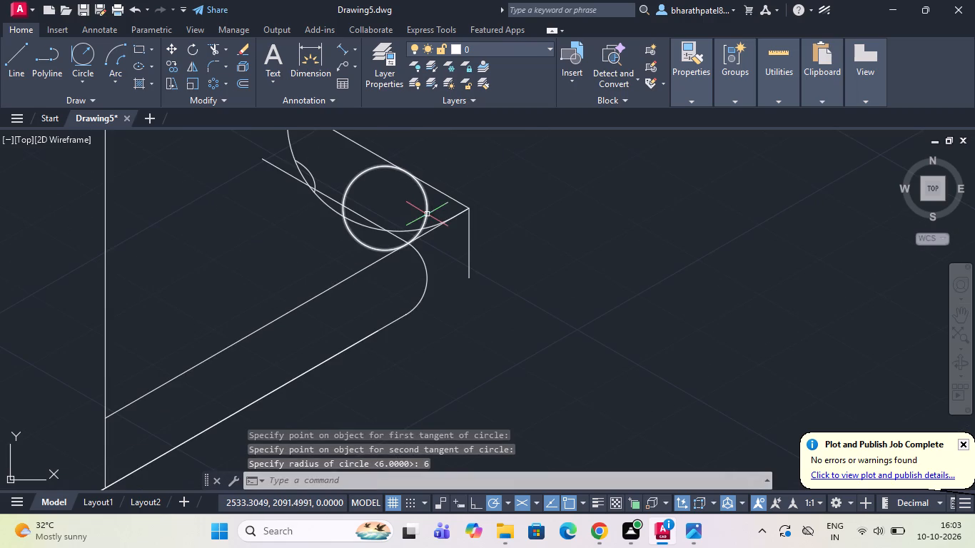
# Trim the radius 6 circle to a rounded top corner at the plate's far end and clear the excess lines beyond it.
pyautogui.click(214, 43)
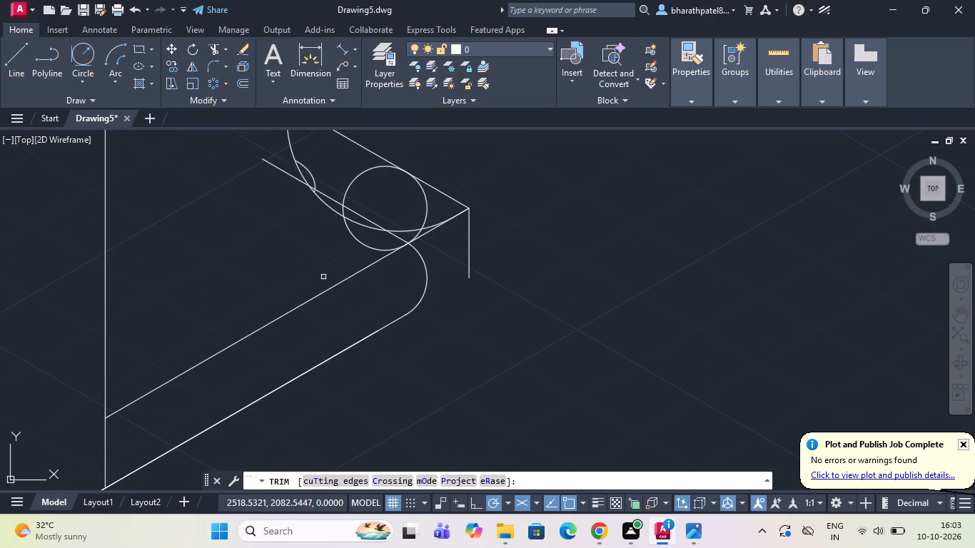
pyautogui.click(354, 234)
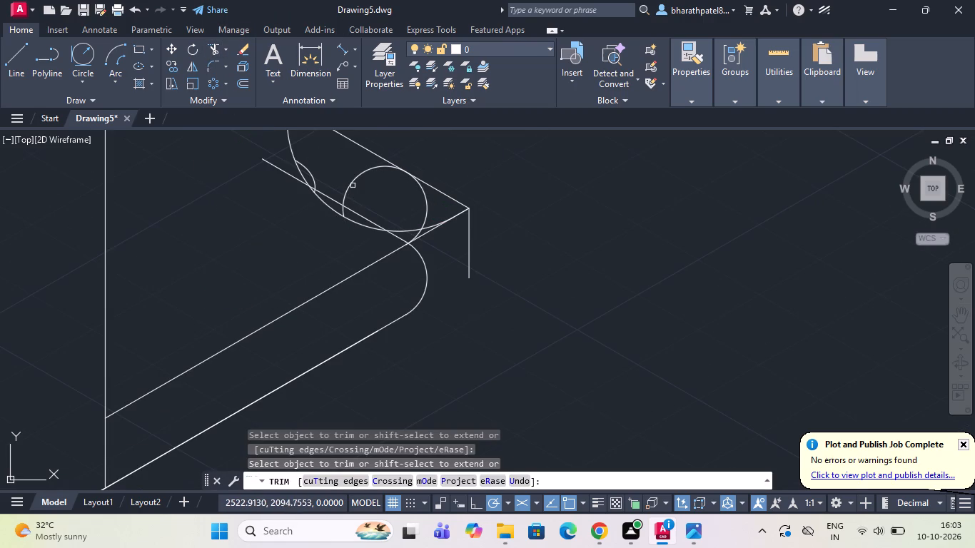
pyautogui.click(353, 183)
pyautogui.click(443, 193)
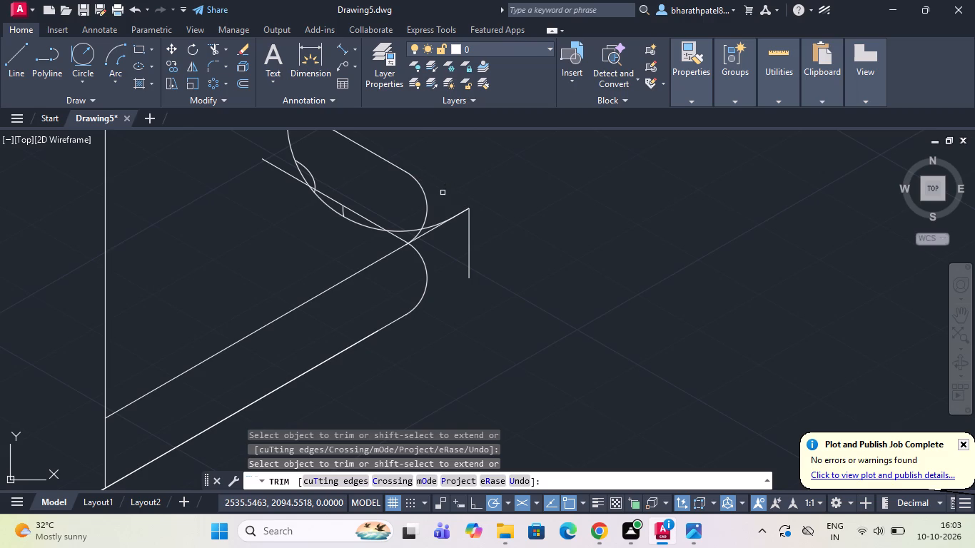
pyautogui.click(451, 220)
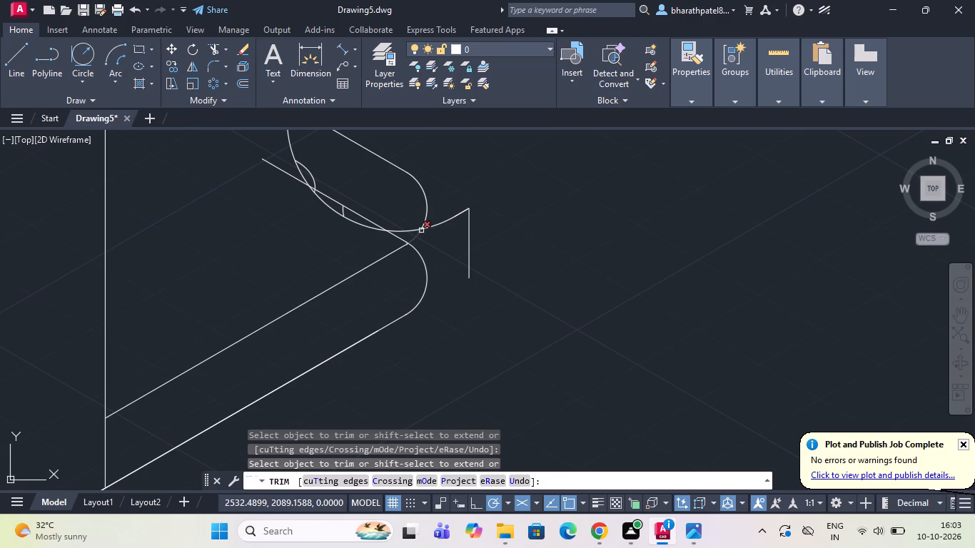
pyautogui.click(432, 227)
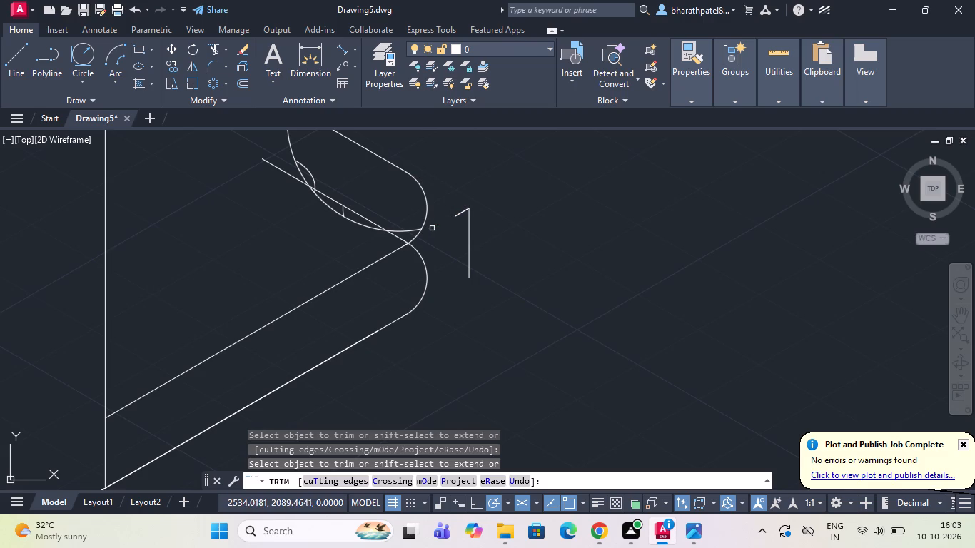
pyautogui.scroll(-4, 444, 214)
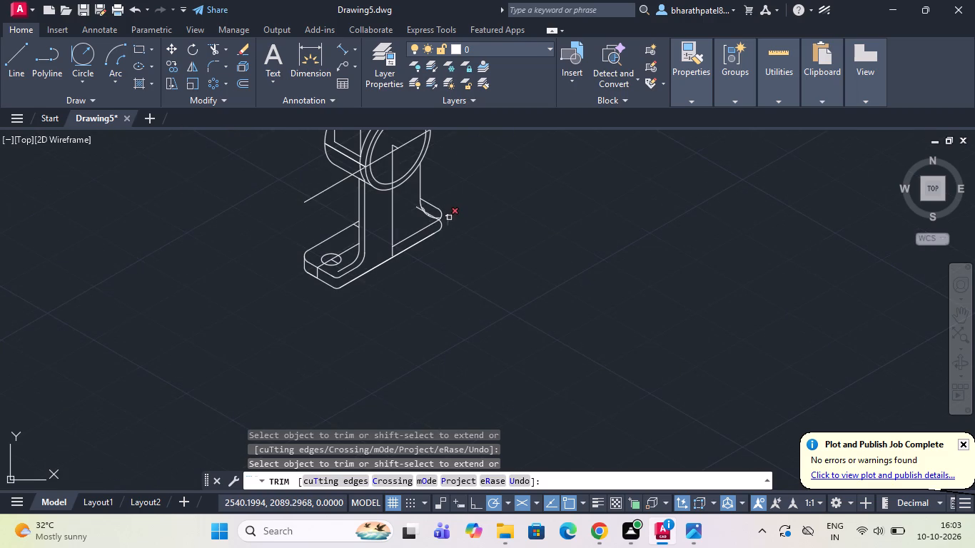
pyautogui.click(449, 218)
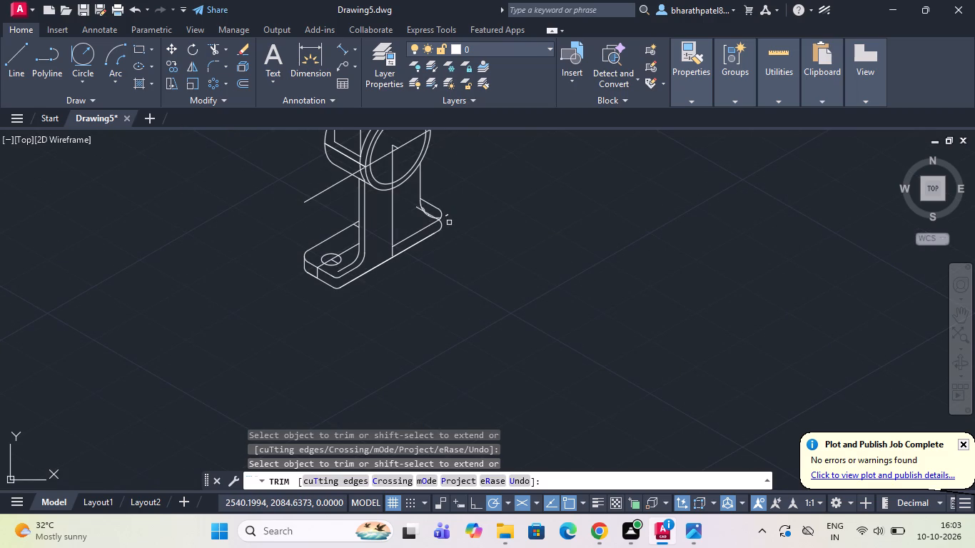
pyautogui.click(448, 215)
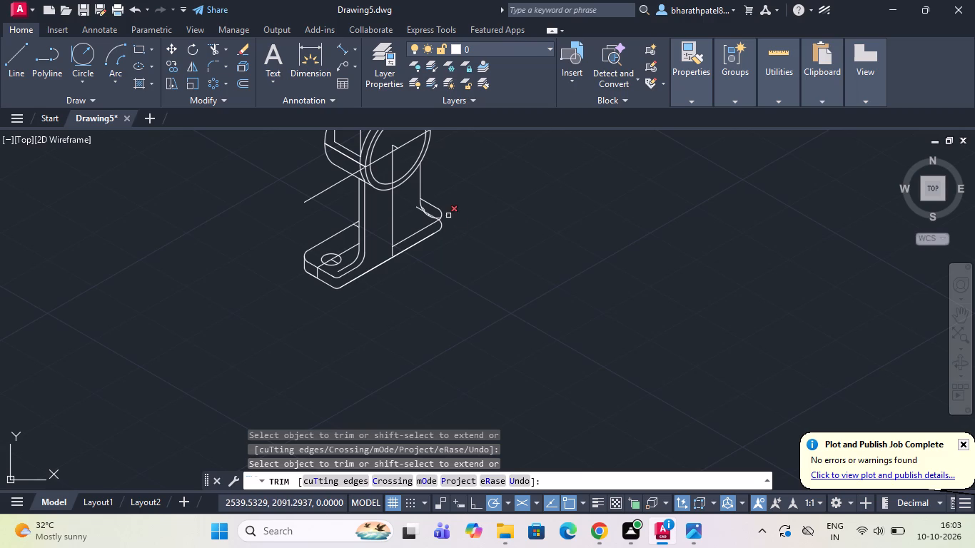
pyautogui.scroll(3, 461, 235)
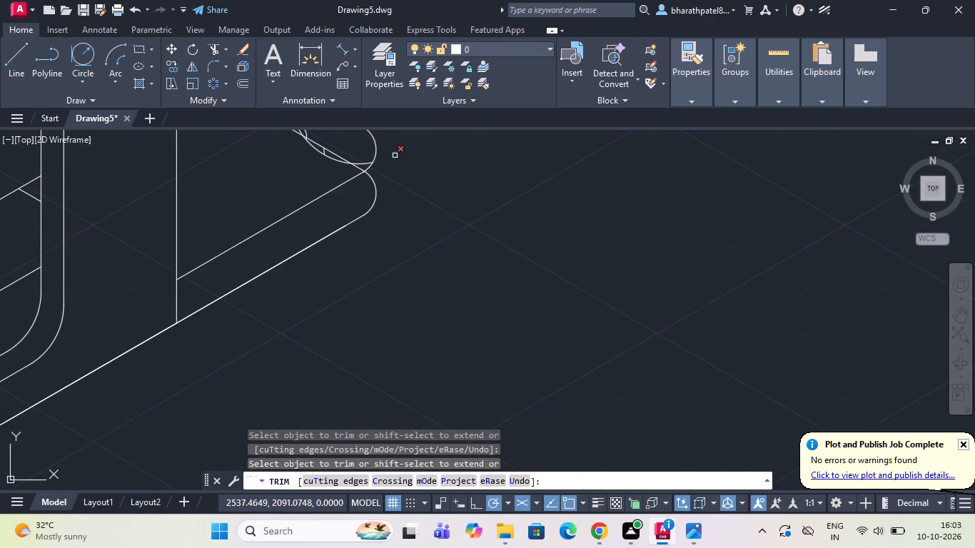
pyautogui.click(396, 156)
# Trim away the circle remnant and the sloping line crossing the far-end blend arc.
pyautogui.scroll(-3, 405, 163)
pyautogui.scroll(2, 379, 156)
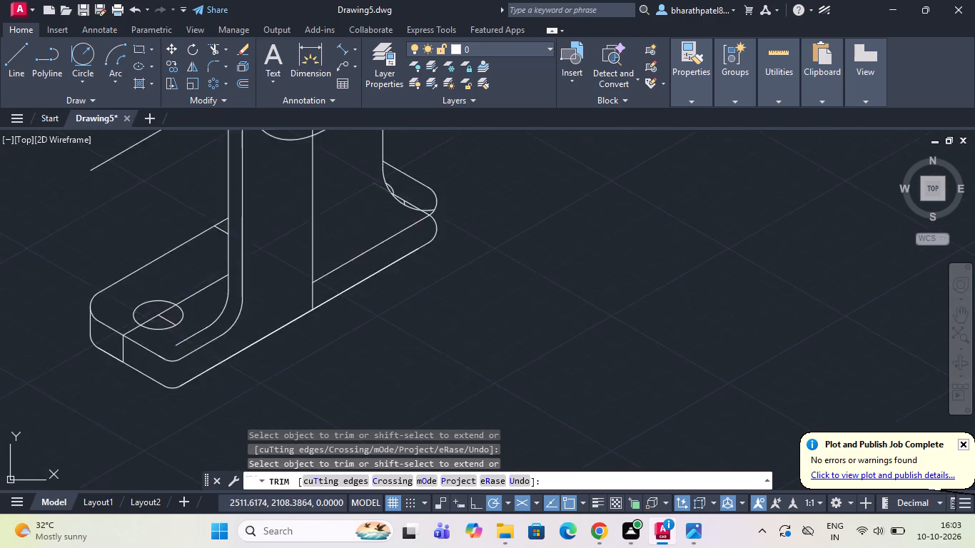
pyautogui.scroll(1, 379, 156)
pyautogui.scroll(2, 417, 212)
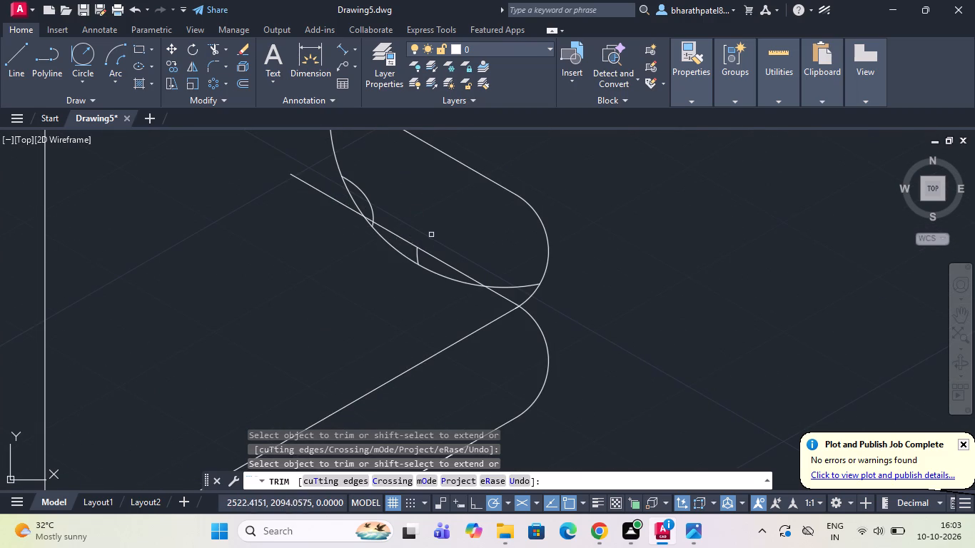
pyautogui.scroll(-2, 431, 280)
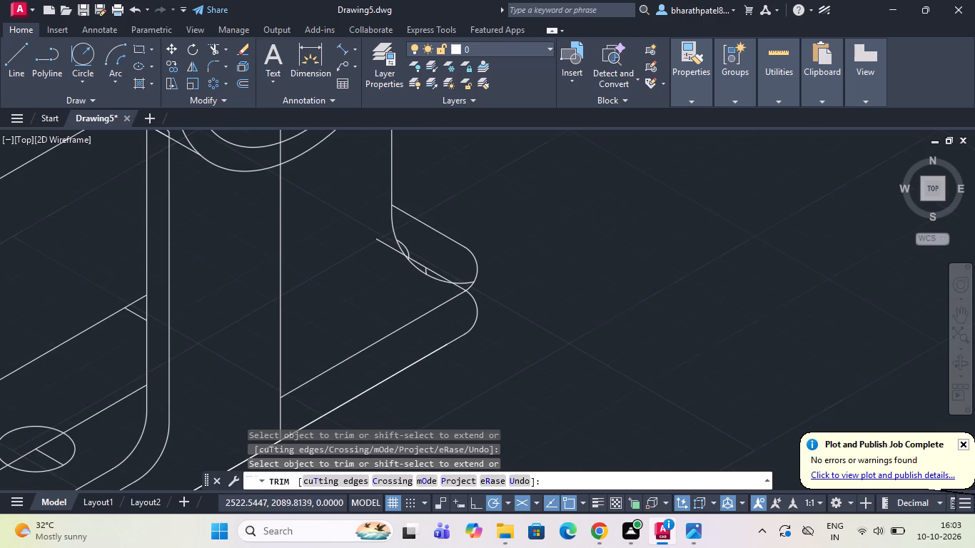
pyautogui.scroll(2, 405, 250)
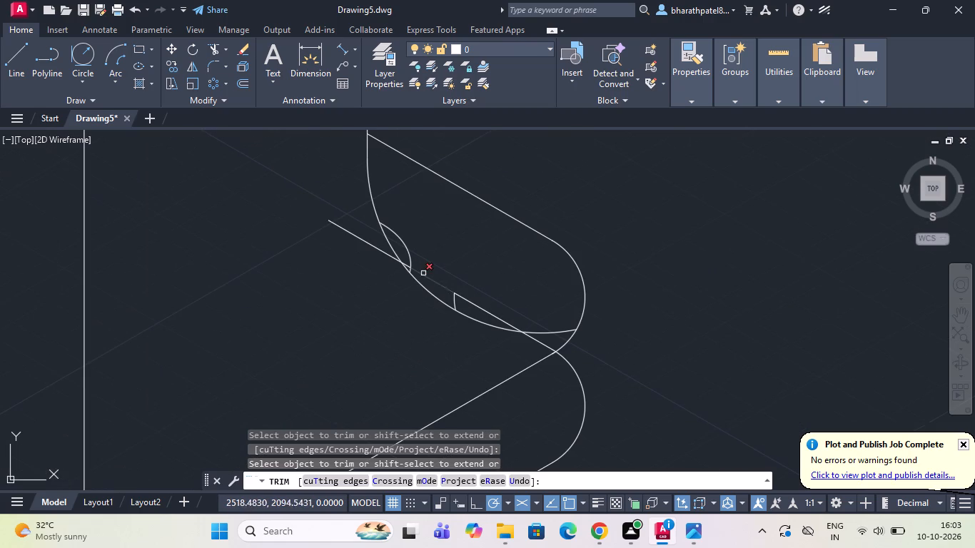
pyautogui.click(453, 304)
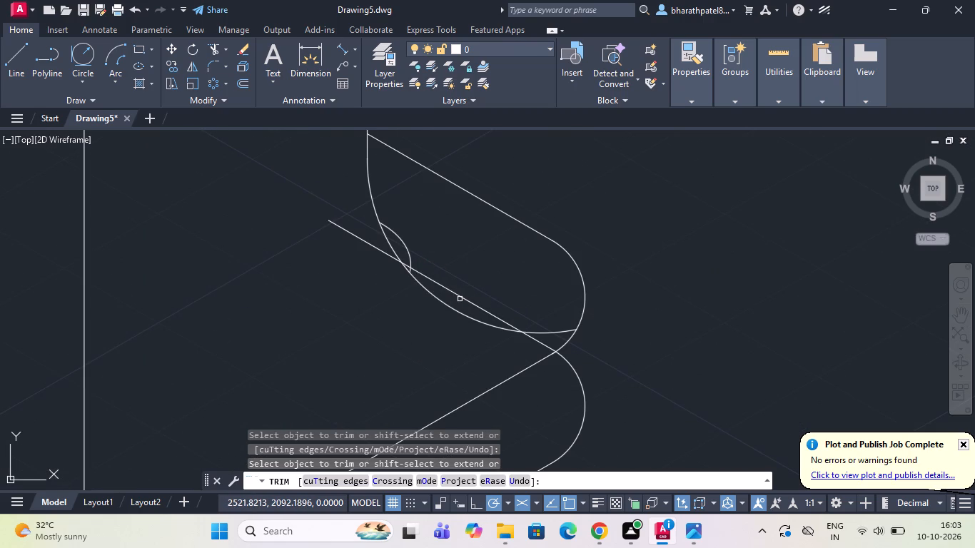
pyautogui.click(460, 298)
pyautogui.click(354, 231)
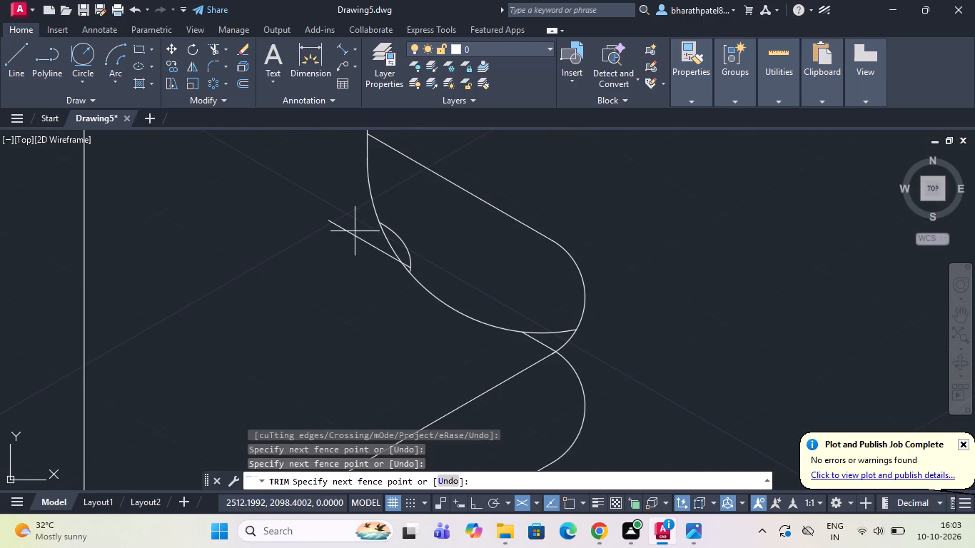
pyautogui.click(362, 247)
pyautogui.scroll(4, 402, 264)
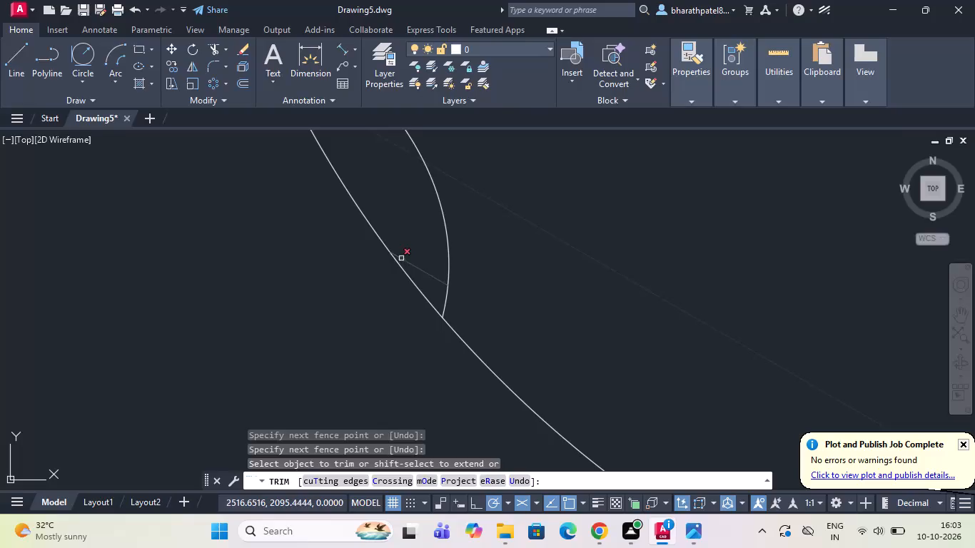
pyautogui.click(402, 255)
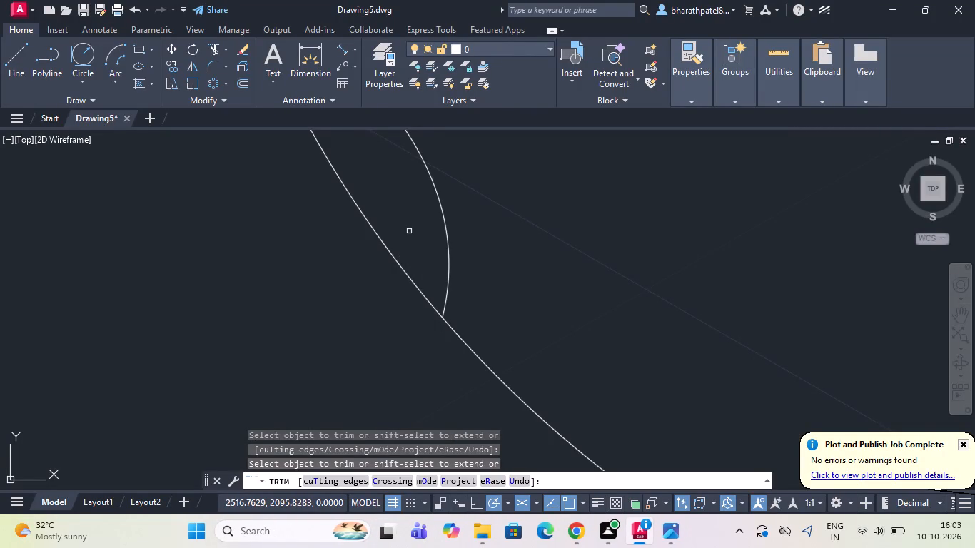
pyautogui.scroll(-5, 430, 242)
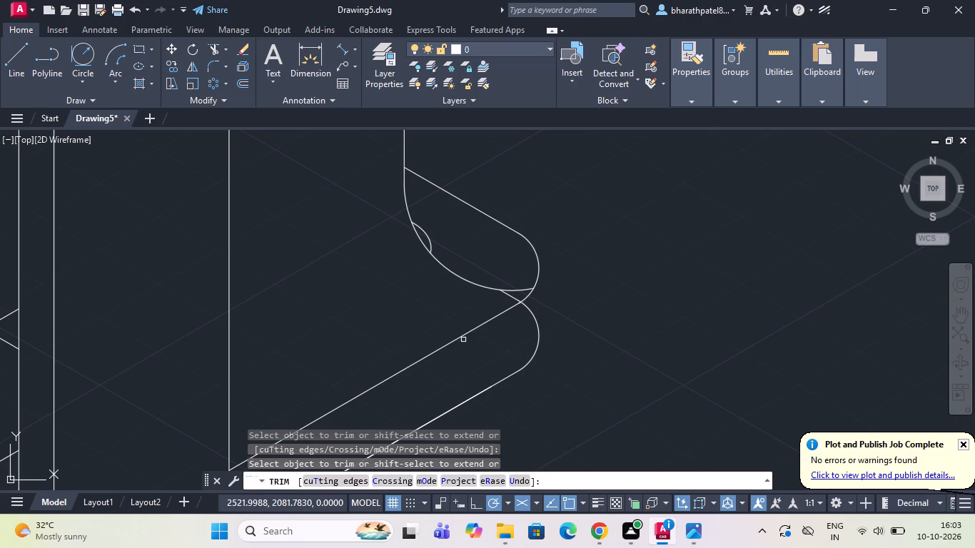
# Draw a vertical line joining the outermost points of the upper and lower rounded corners at the plate's far end.
pyautogui.moveTo(9, 52); pyautogui.dragTo(79, 79)
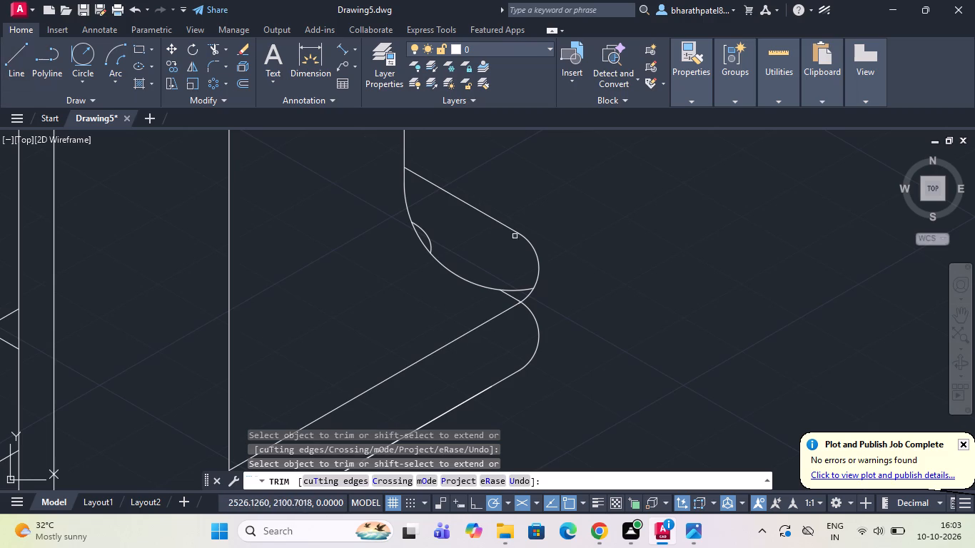
pyautogui.click(16, 52)
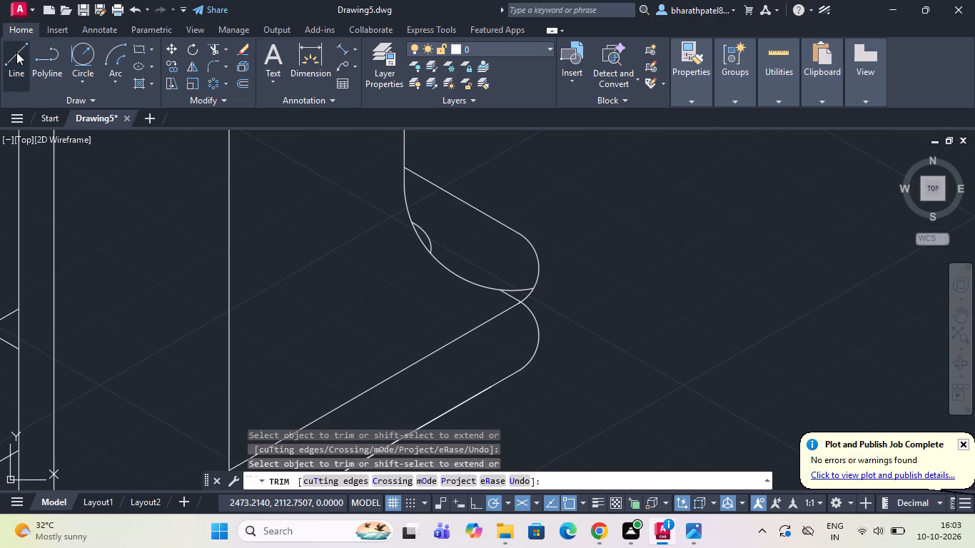
pyautogui.click(541, 266)
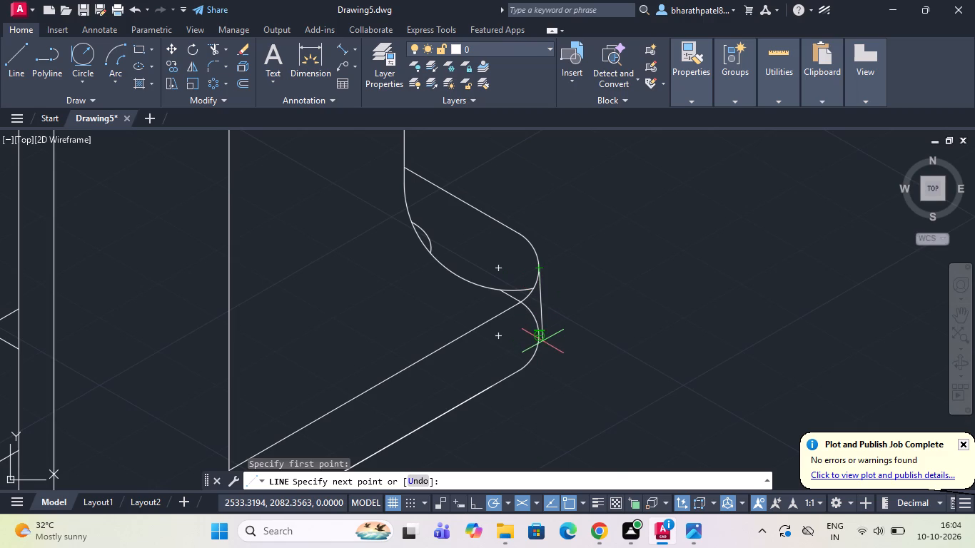
pyautogui.click(535, 333)
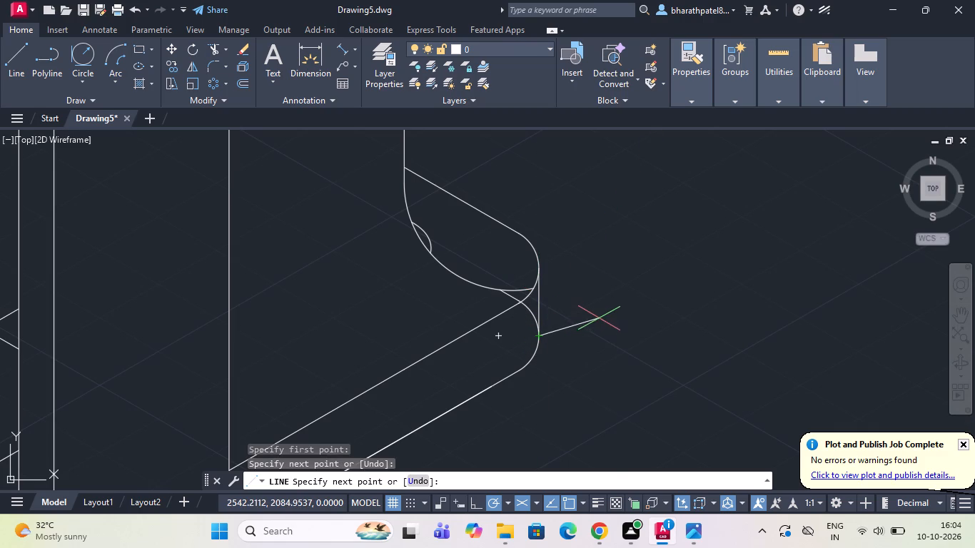
pyautogui.press('Escape')
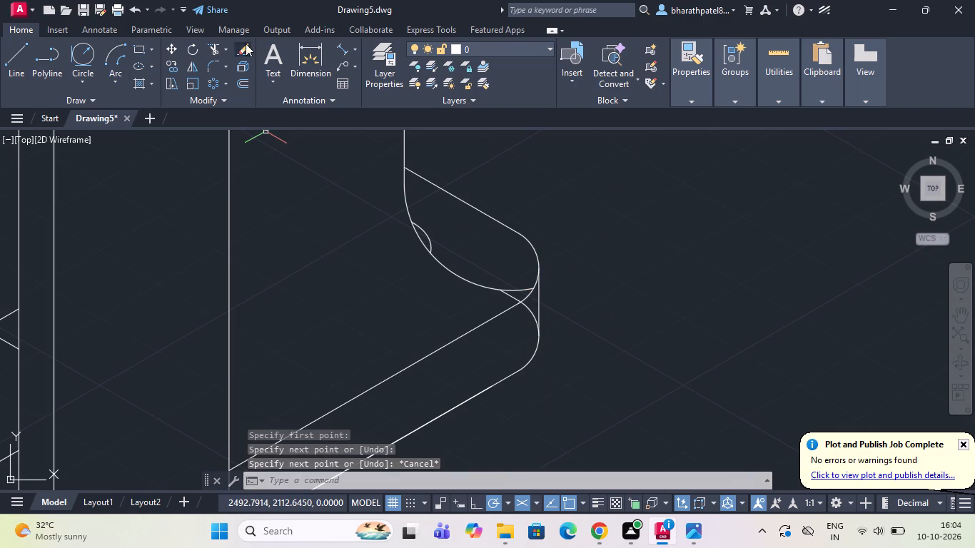
# Trim the plate's top front edge at the far end and the leftover corner arc and line pieces below the blend arc.
pyautogui.click(213, 51)
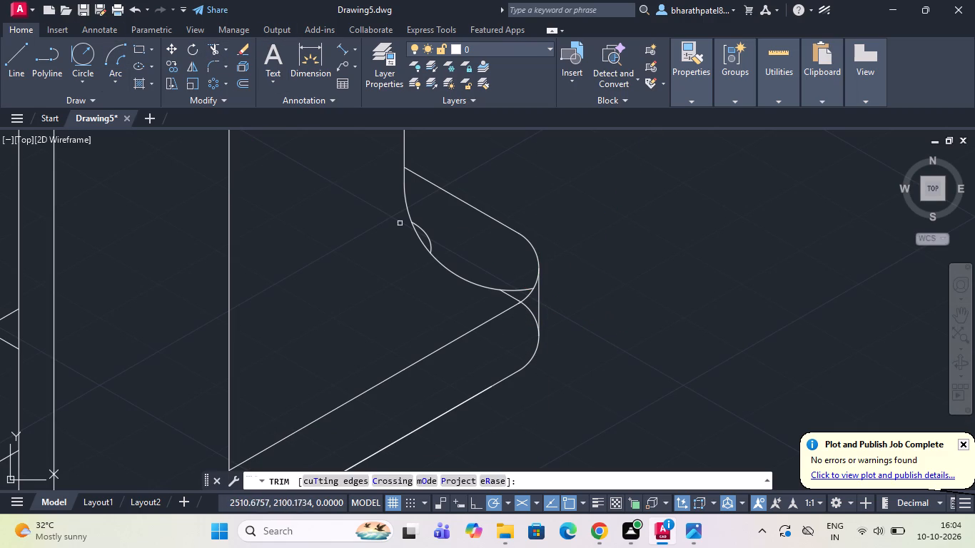
pyautogui.scroll(-2, 348, 312)
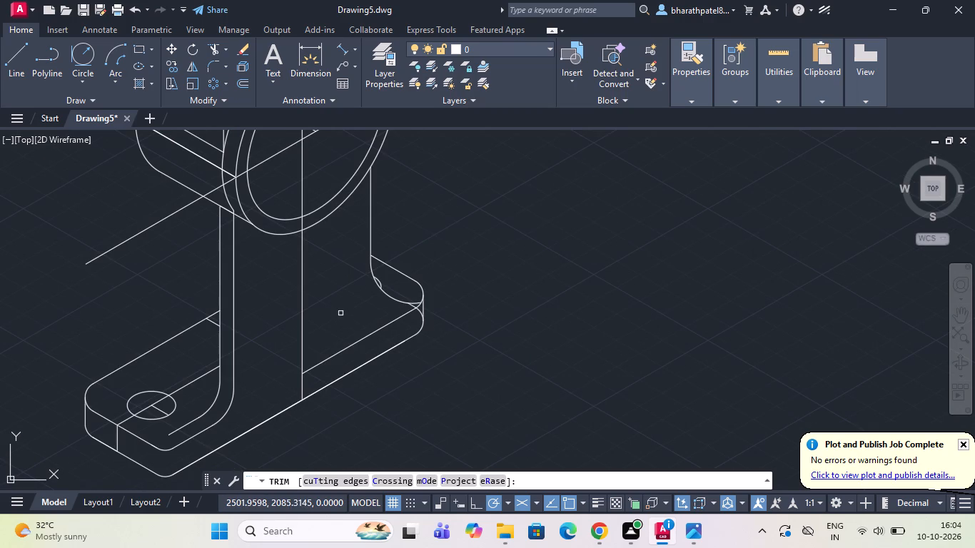
pyautogui.click(320, 361)
pyautogui.click(387, 326)
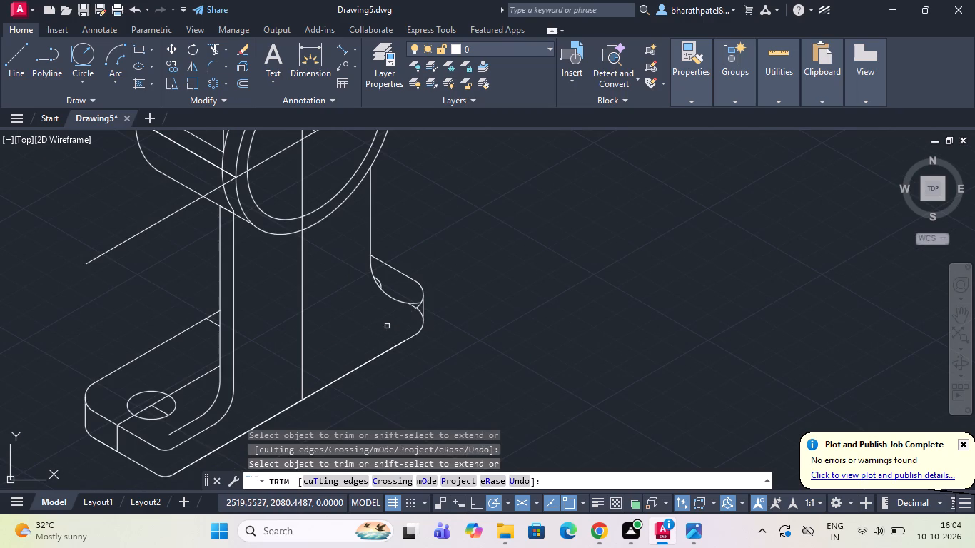
pyautogui.scroll(3, 409, 312)
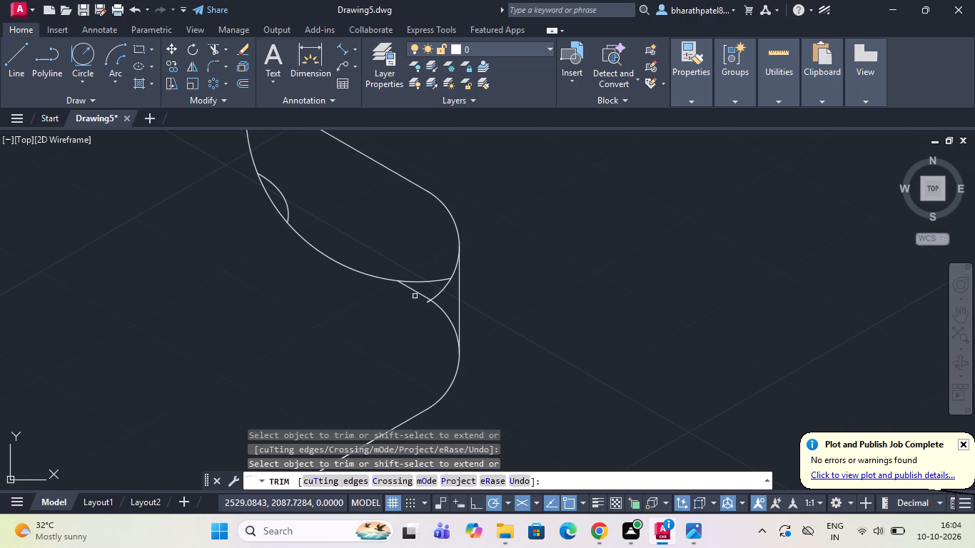
pyautogui.click(426, 293)
pyautogui.click(436, 316)
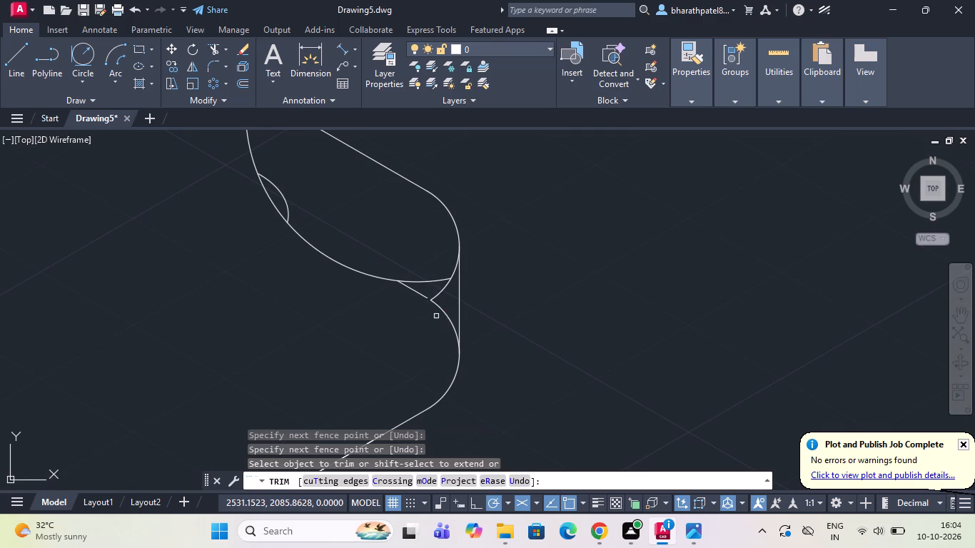
pyautogui.click(436, 298)
pyautogui.click(436, 305)
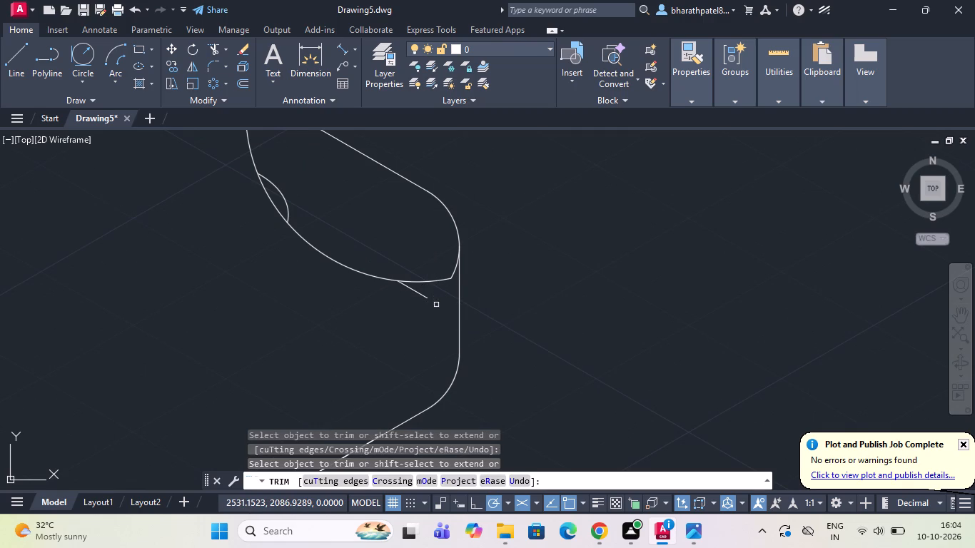
pyautogui.click(418, 295)
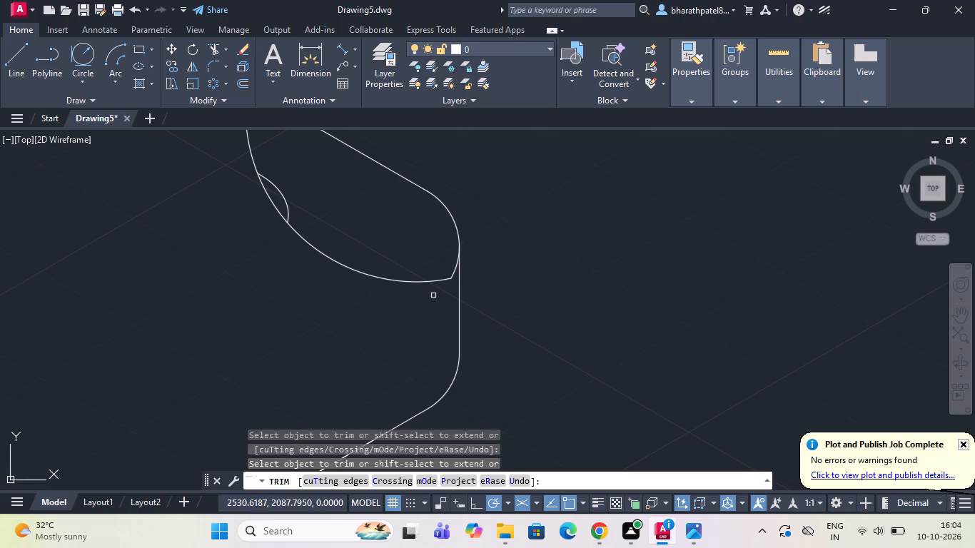
pyautogui.scroll(-4, 435, 294)
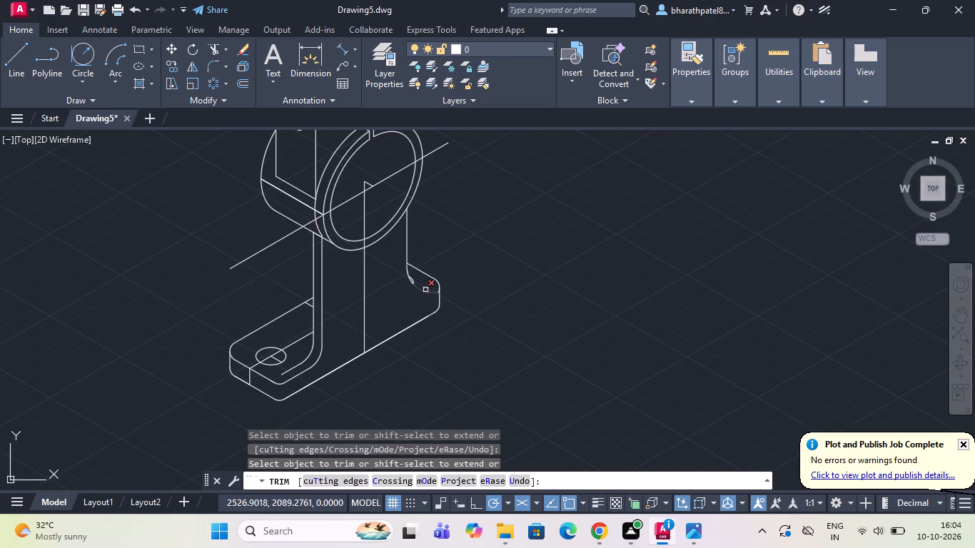
pyautogui.scroll(3, 418, 270)
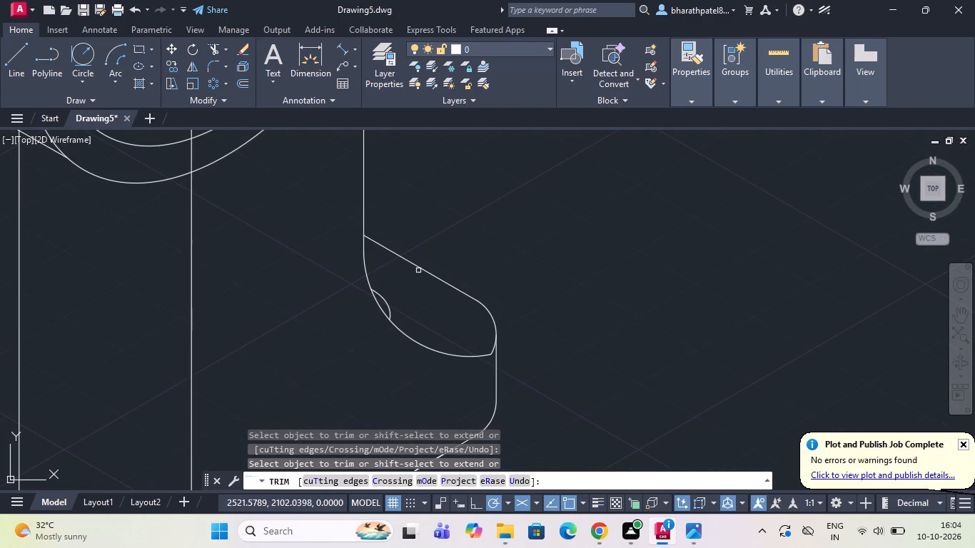
# Draw a line from the blend arc's lower end to the bottom of the vertical edge at the plate's far-end corner.
pyautogui.click(12, 49)
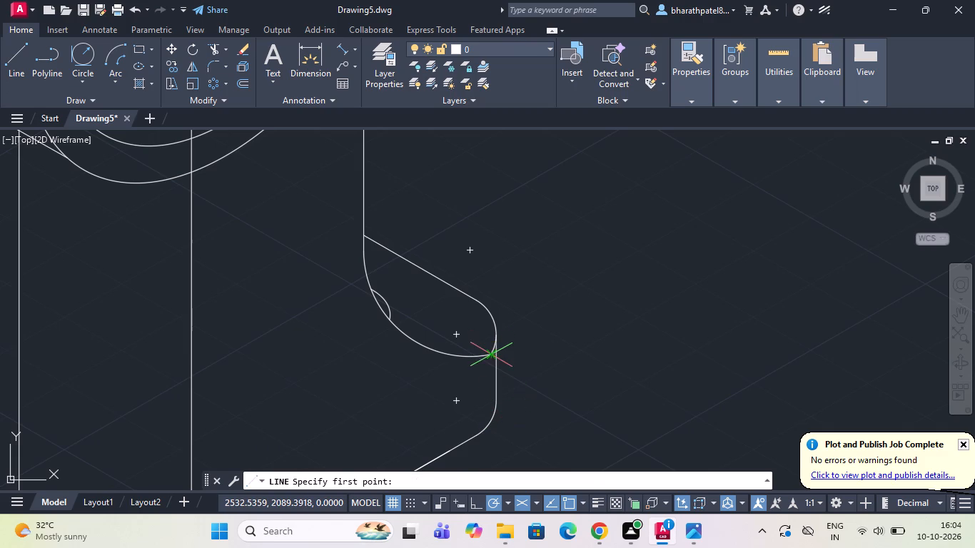
pyautogui.moveTo(490, 357); pyautogui.dragTo(490, 365)
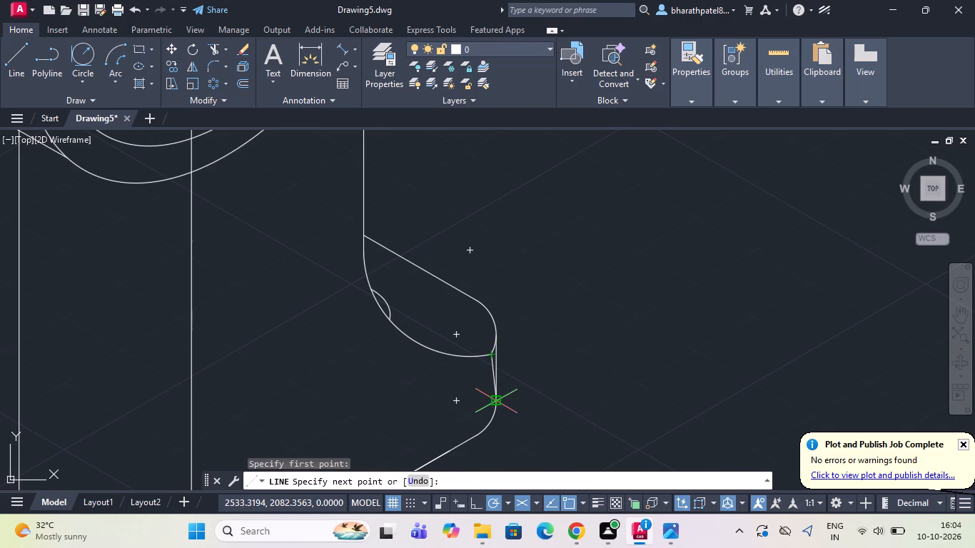
pyautogui.click(498, 398)
pyautogui.press('Escape')
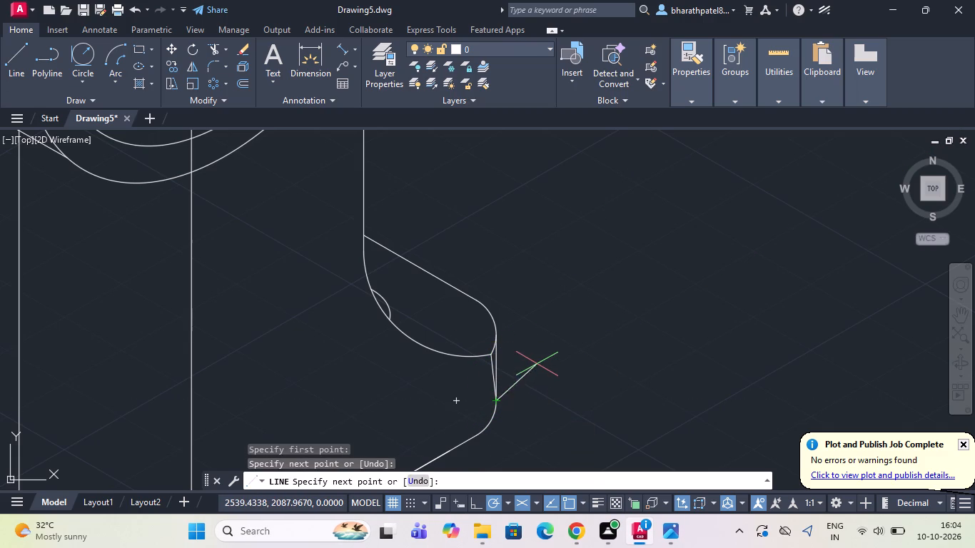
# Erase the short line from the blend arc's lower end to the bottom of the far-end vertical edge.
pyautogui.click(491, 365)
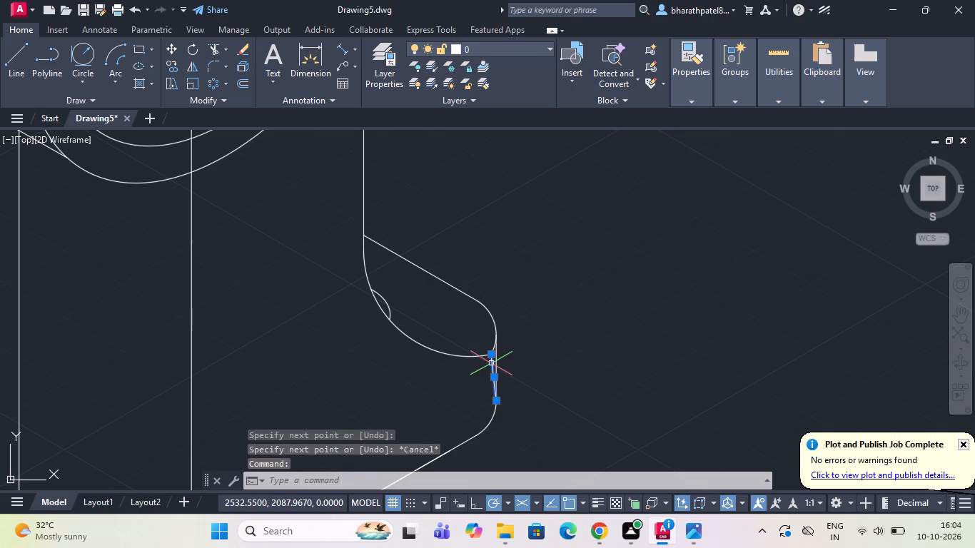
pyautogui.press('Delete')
# Undo the erase, the short joining line, and the trims of the plate's top front edge and corner arc pieces.
pyautogui.scroll(-3, 491, 364)
pyautogui.scroll(3, 484, 377)
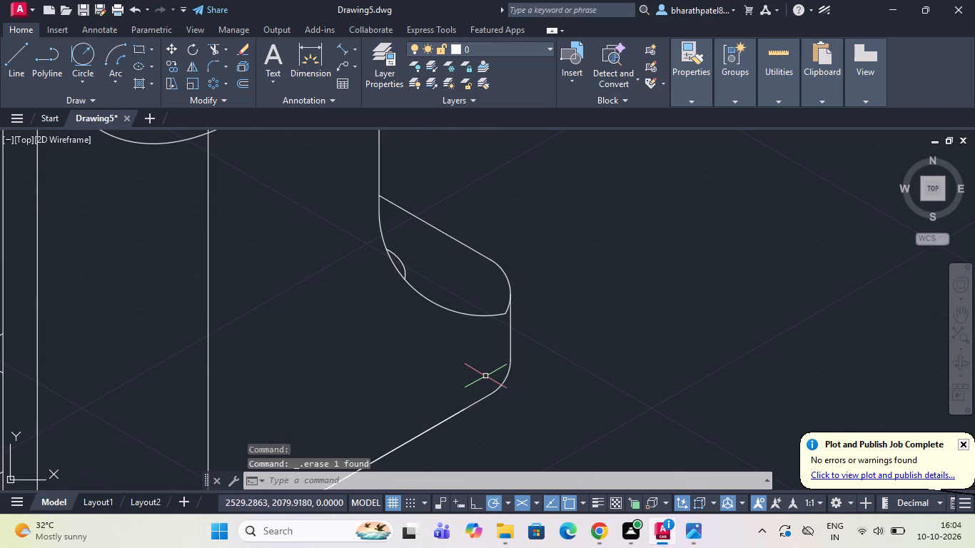
pyautogui.scroll(1, 492, 365)
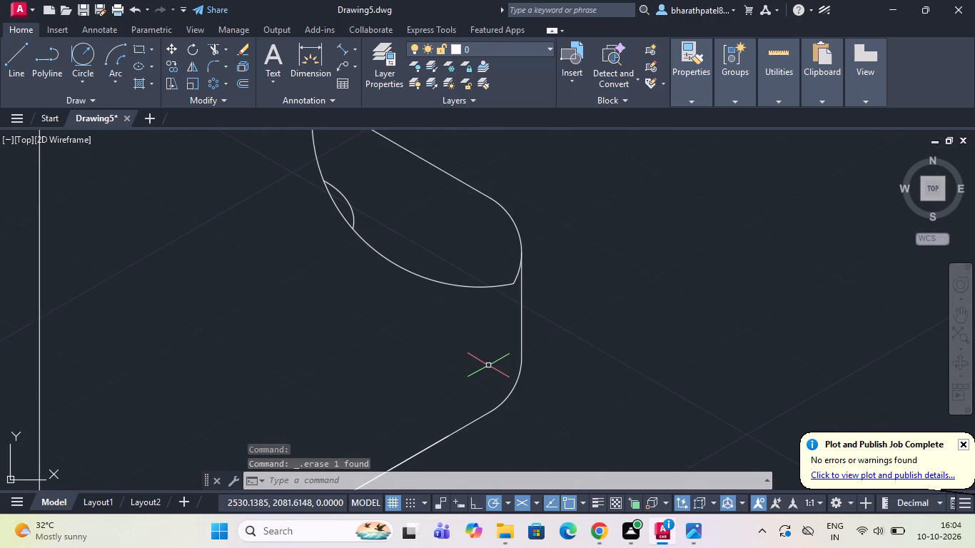
pyautogui.hotkey('ctrl', 'z')
pyautogui.hotkey('ctrl', 'z')
pyautogui.hotkey('ctrl', 'z')
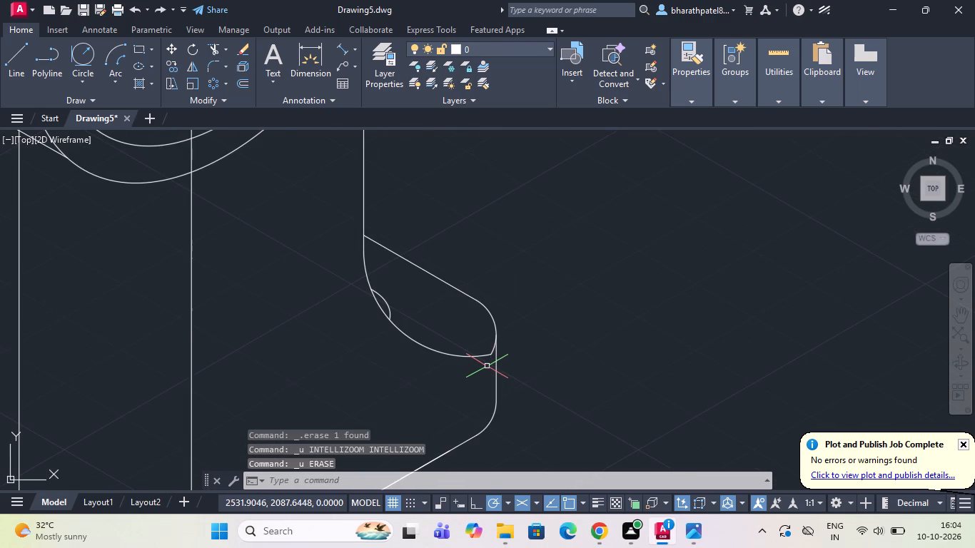
pyautogui.hotkey('ctrl', 'z')
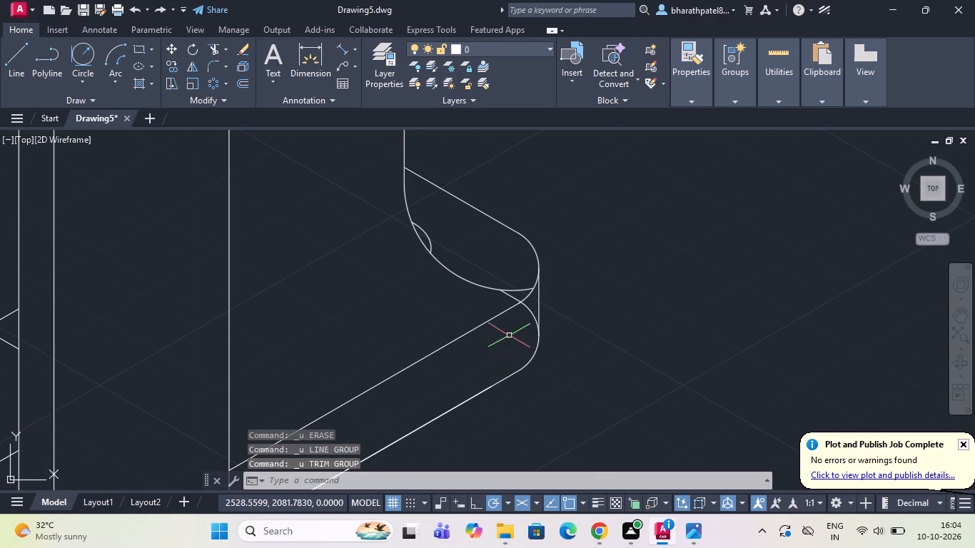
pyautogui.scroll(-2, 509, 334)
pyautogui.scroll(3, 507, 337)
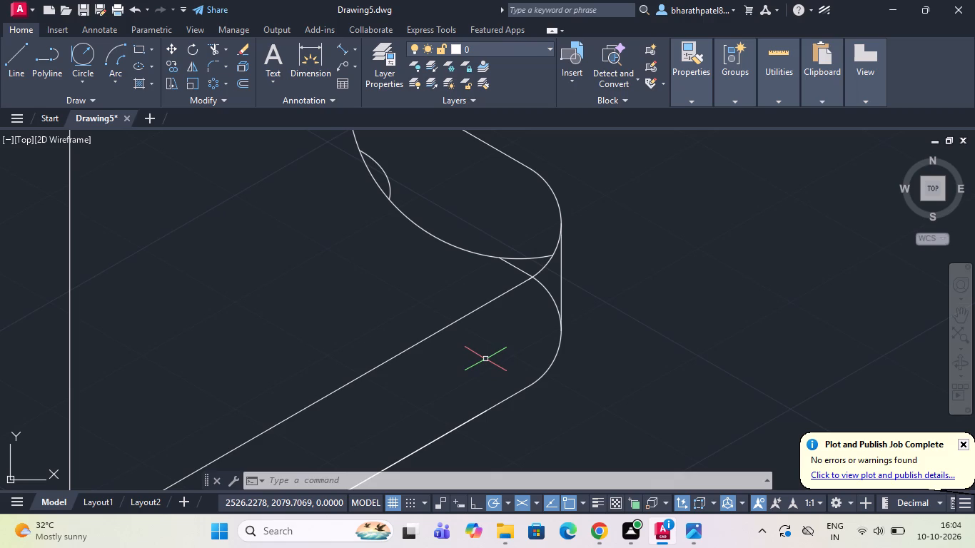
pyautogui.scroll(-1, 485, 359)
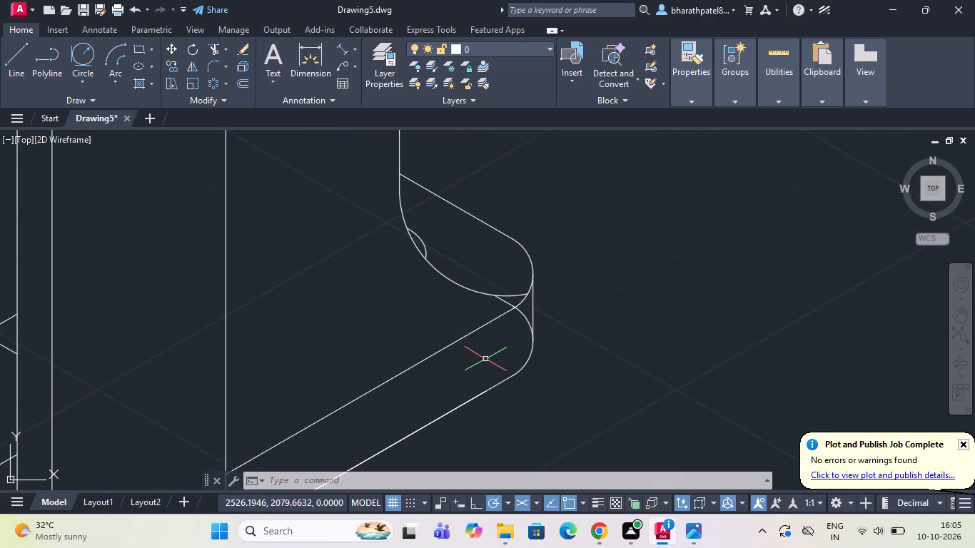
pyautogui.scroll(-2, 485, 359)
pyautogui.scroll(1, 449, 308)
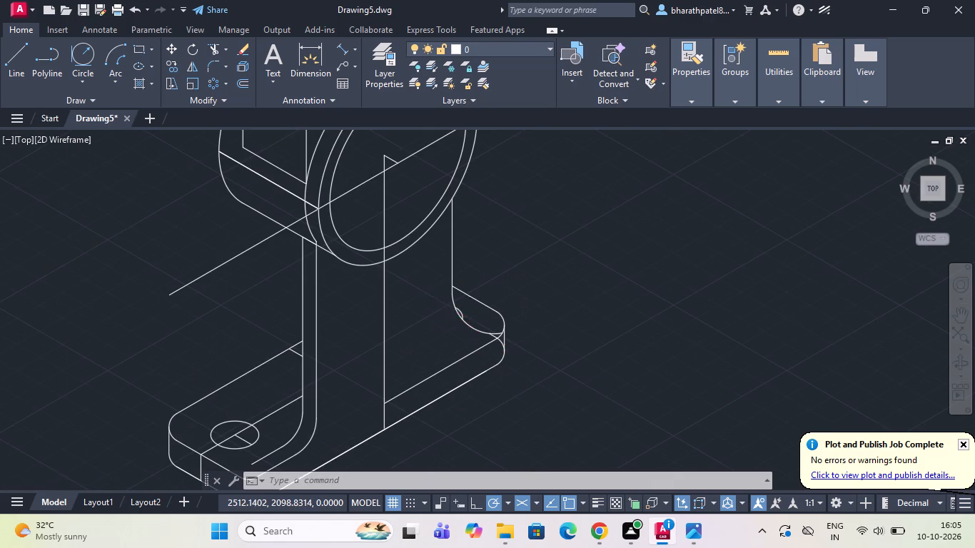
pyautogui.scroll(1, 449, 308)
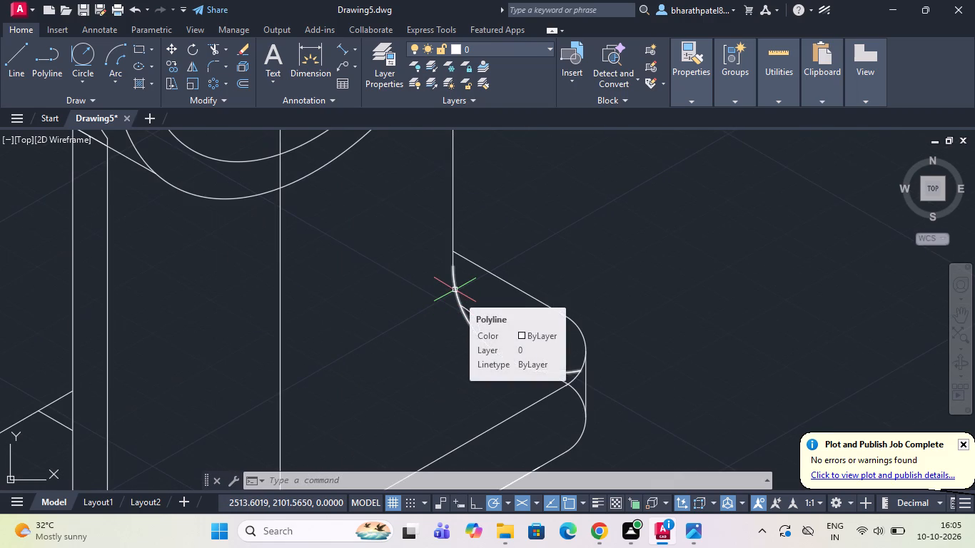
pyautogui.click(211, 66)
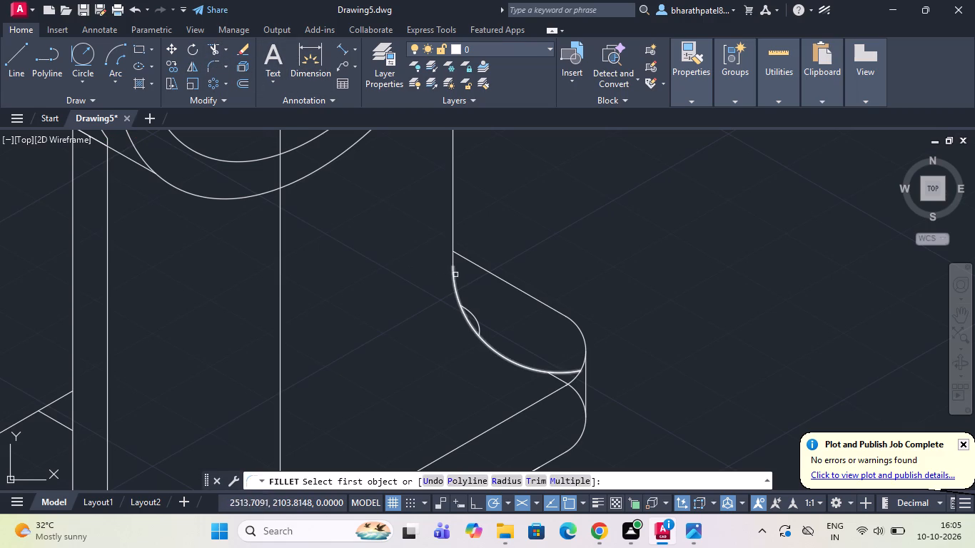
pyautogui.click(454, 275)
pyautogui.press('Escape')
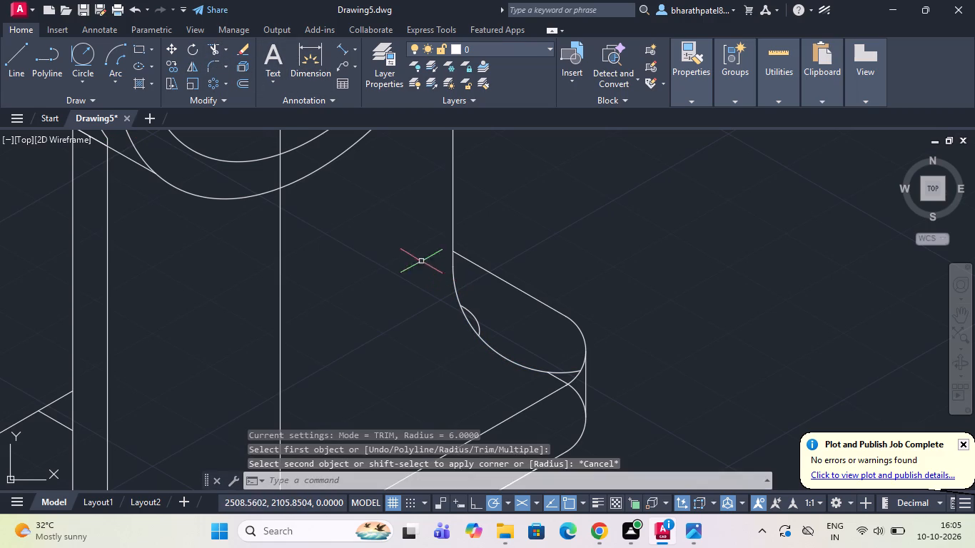
# Try to fillet the upright's far-end vertical edge with the base plate's top front edge at radius 16.
pyautogui.click(213, 64)
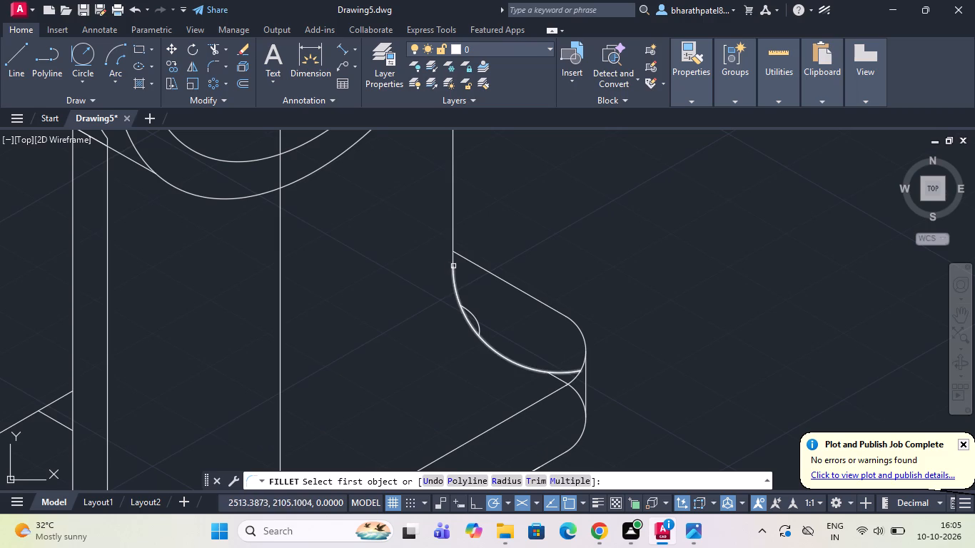
pyautogui.click(453, 237)
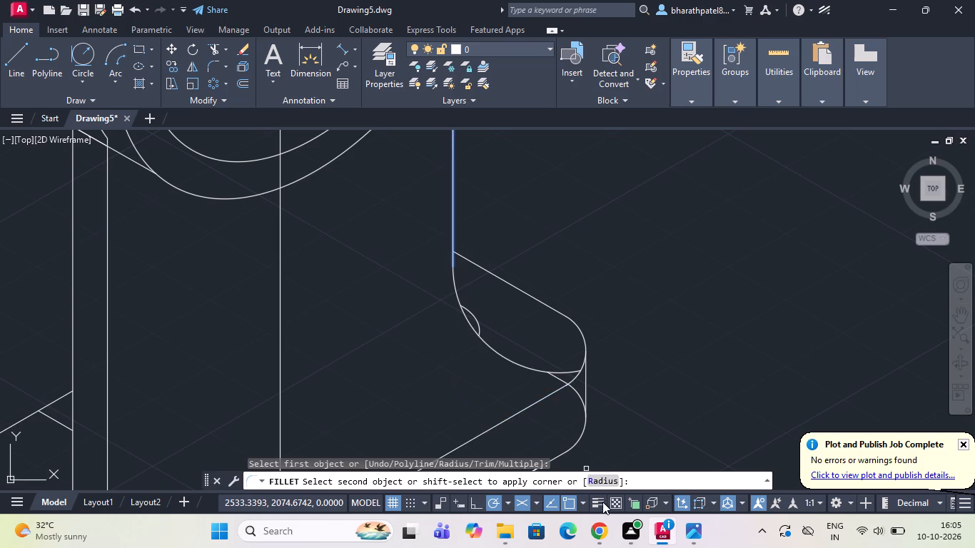
pyautogui.click(601, 480)
pyautogui.press('1')
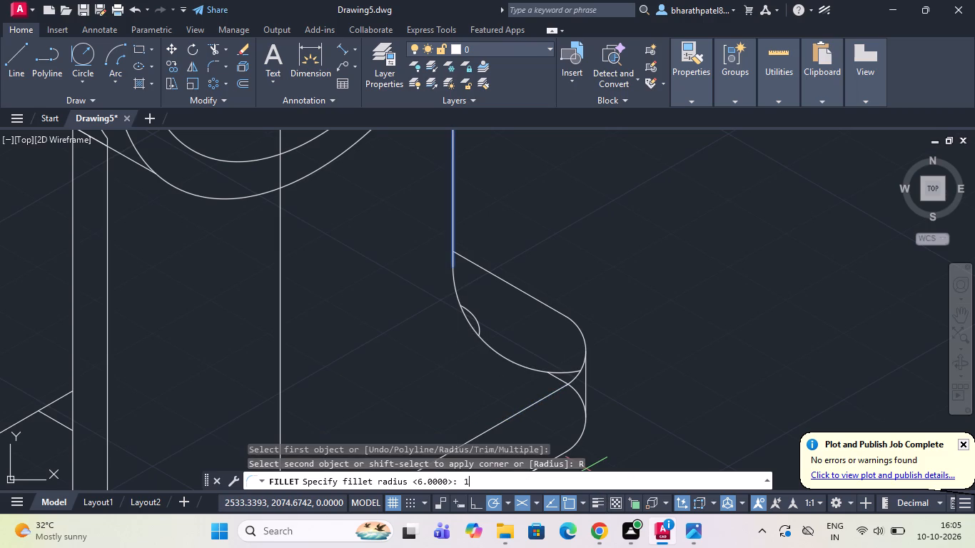
pyautogui.press('6')
pyautogui.press('Return')
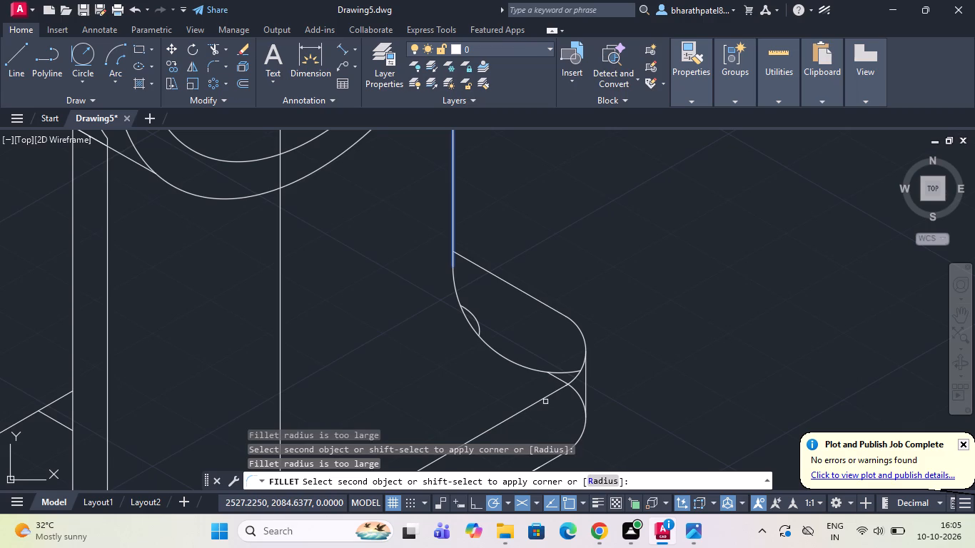
pyautogui.scroll(-2, 408, 273)
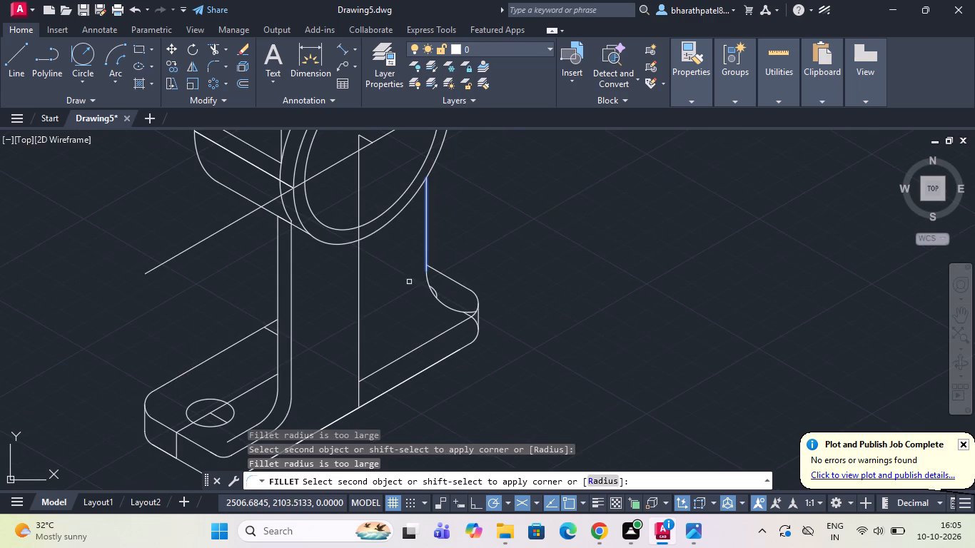
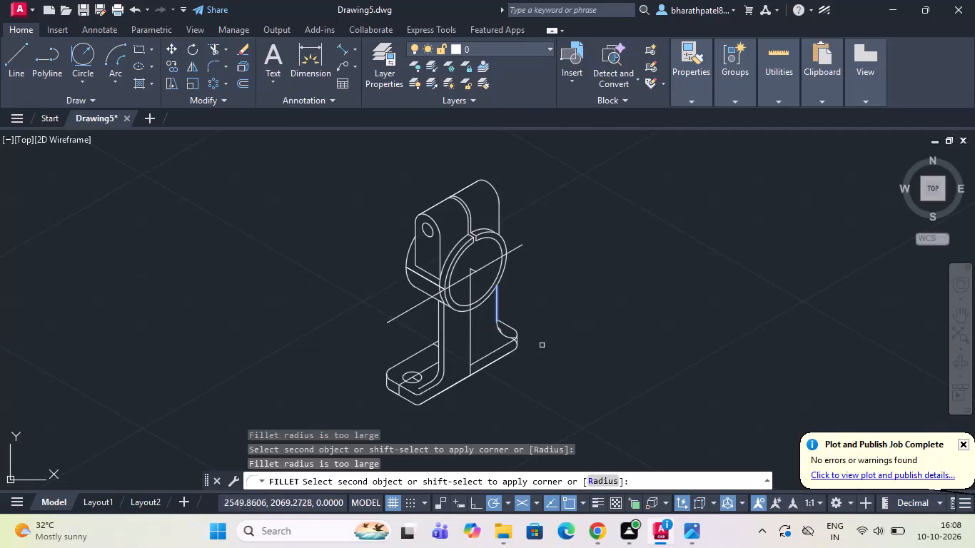
# Trim the short excess line, the hidden part of the lower corner arc and the leftover stub at the base plate's far-end corner.
pyautogui.scroll(4, 549, 326)
pyautogui.scroll(-2, 506, 339)
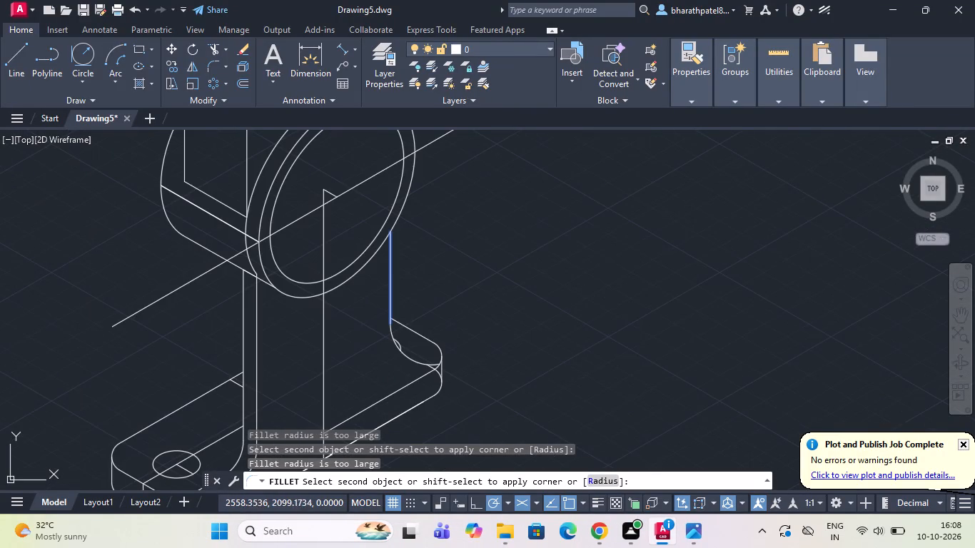
pyautogui.scroll(3, 428, 400)
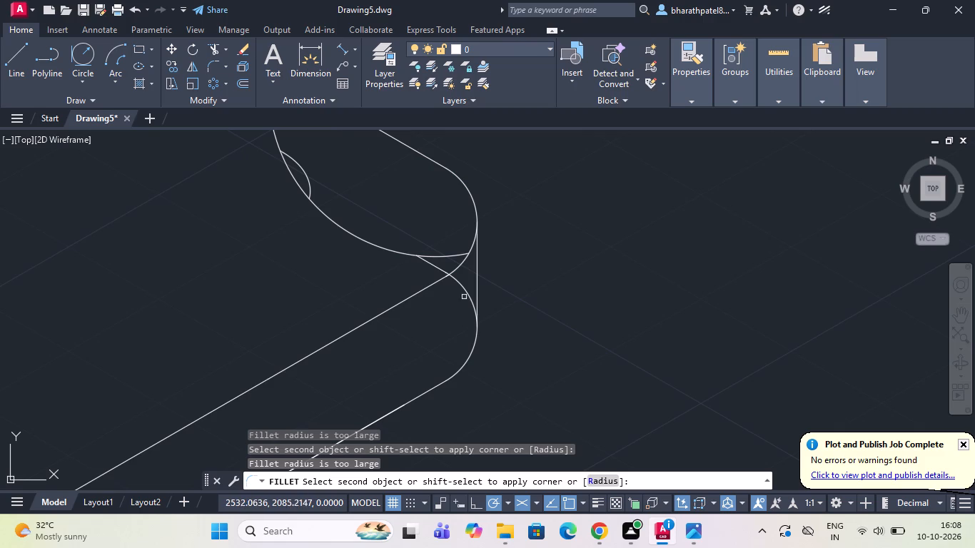
pyautogui.click(216, 48)
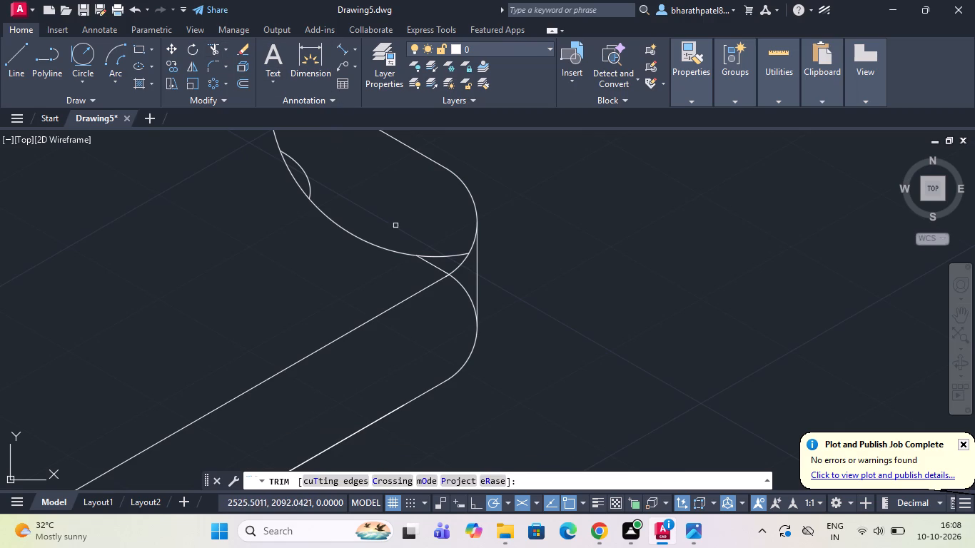
pyautogui.click(434, 264)
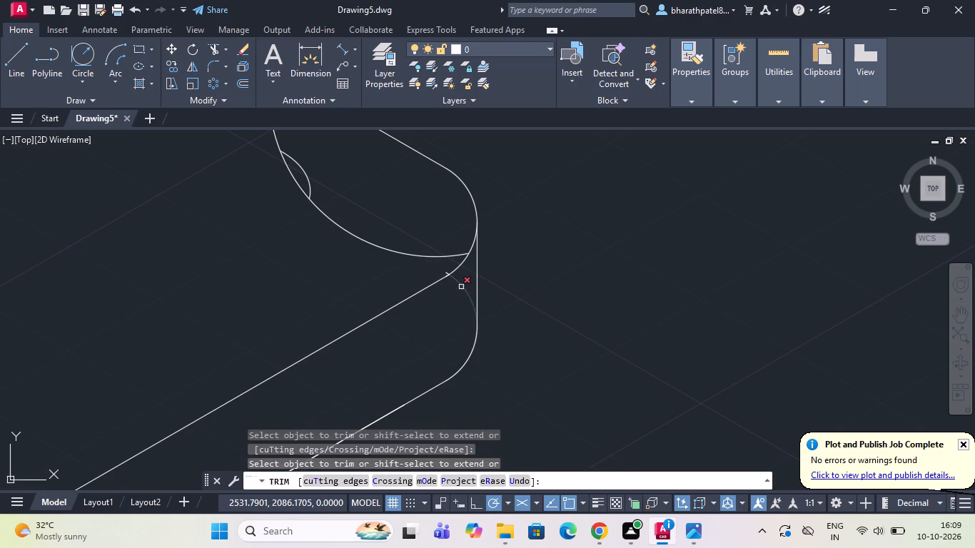
pyautogui.click(461, 287)
pyautogui.scroll(4, 443, 270)
pyautogui.moveTo(457, 273); pyautogui.dragTo(437, 289)
pyautogui.scroll(-6, 437, 287)
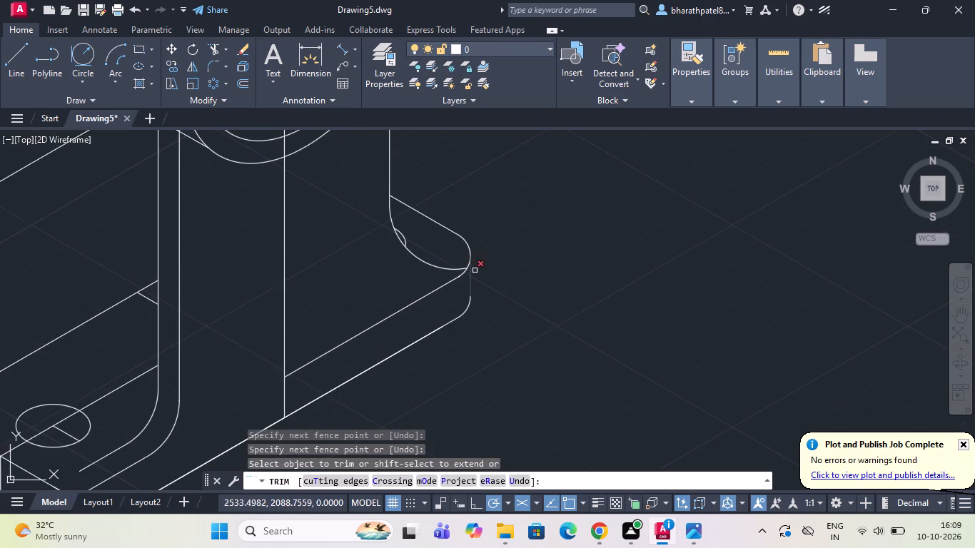
# Examine the far-end blend, the upright and the base plate's hole end for remaining excess lines.
pyautogui.scroll(-2, 475, 270)
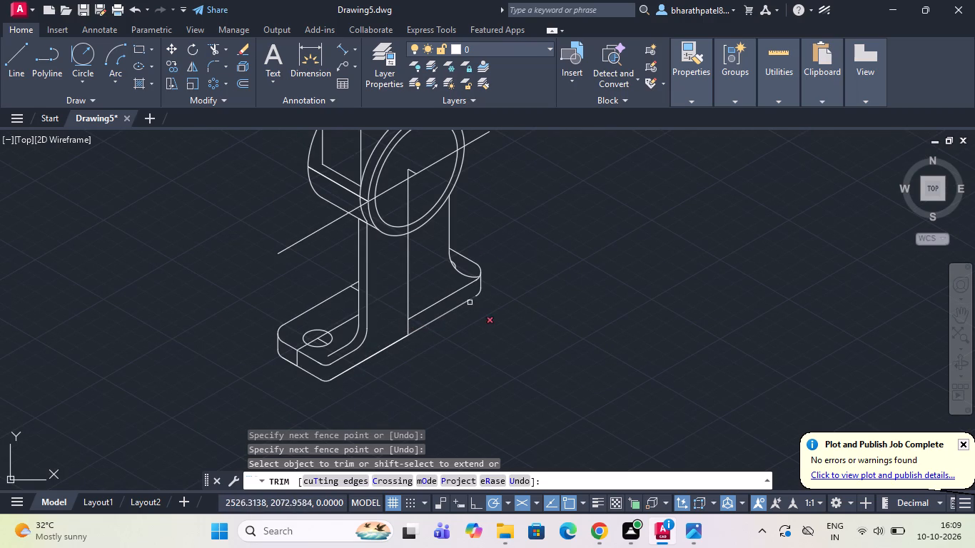
pyautogui.scroll(-1, 469, 228)
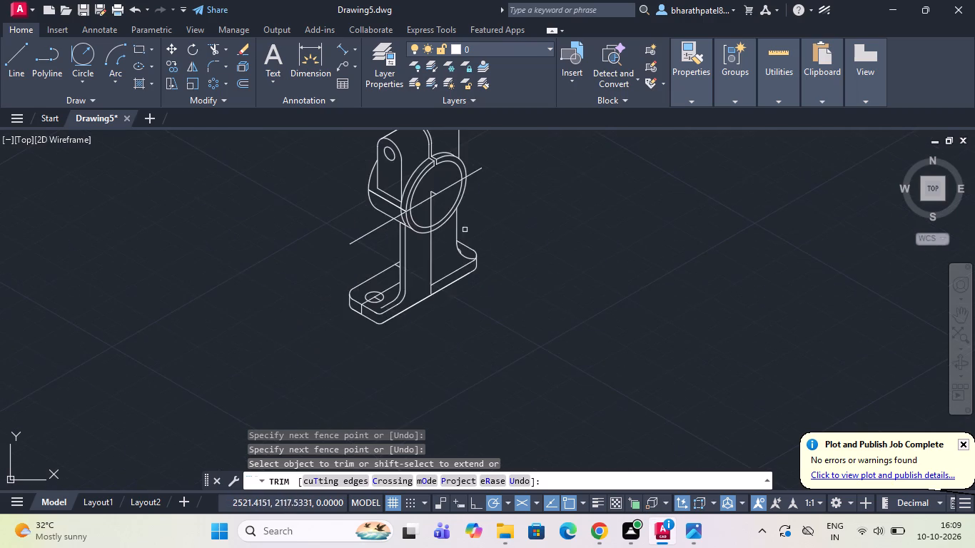
pyautogui.scroll(3, 465, 225)
pyautogui.scroll(-1, 465, 225)
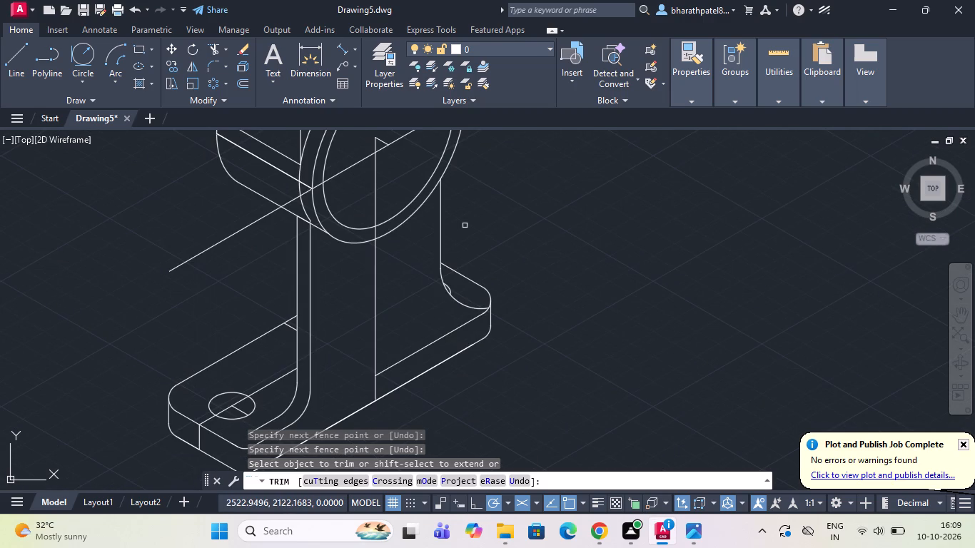
pyautogui.scroll(-1, 465, 230)
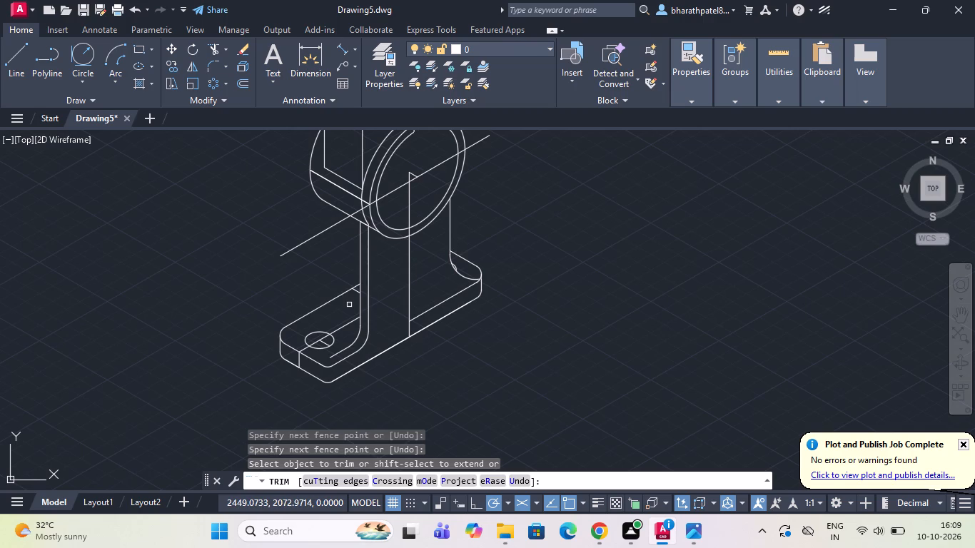
pyautogui.scroll(1, 348, 305)
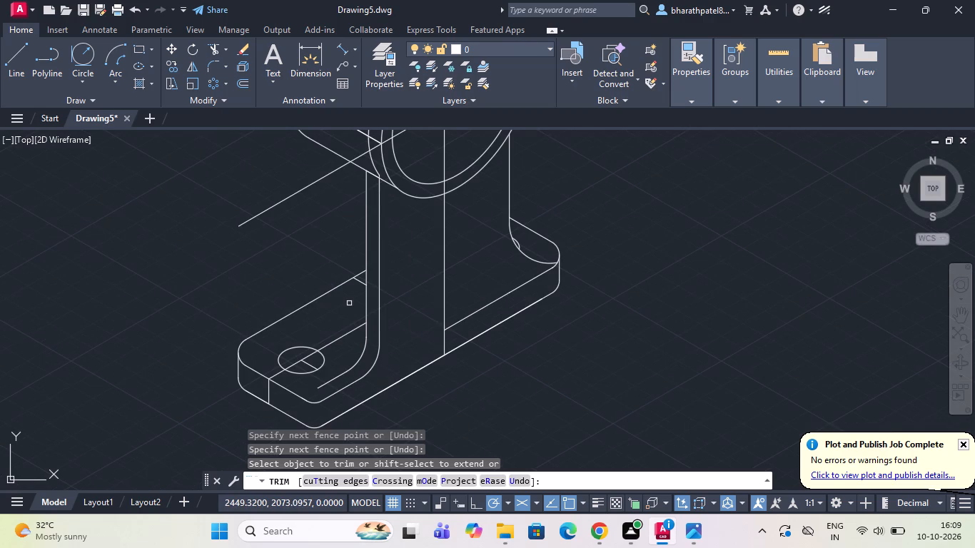
pyautogui.scroll(-1, 349, 304)
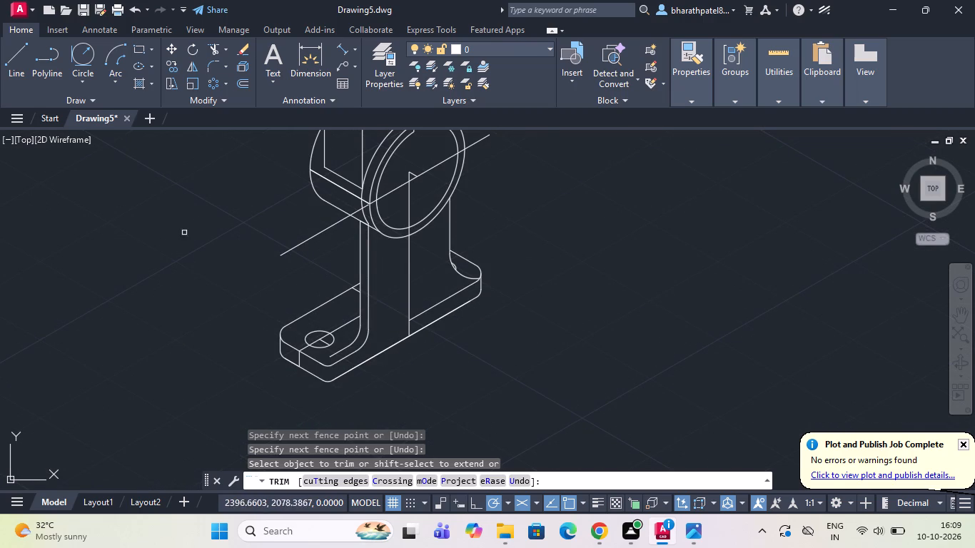
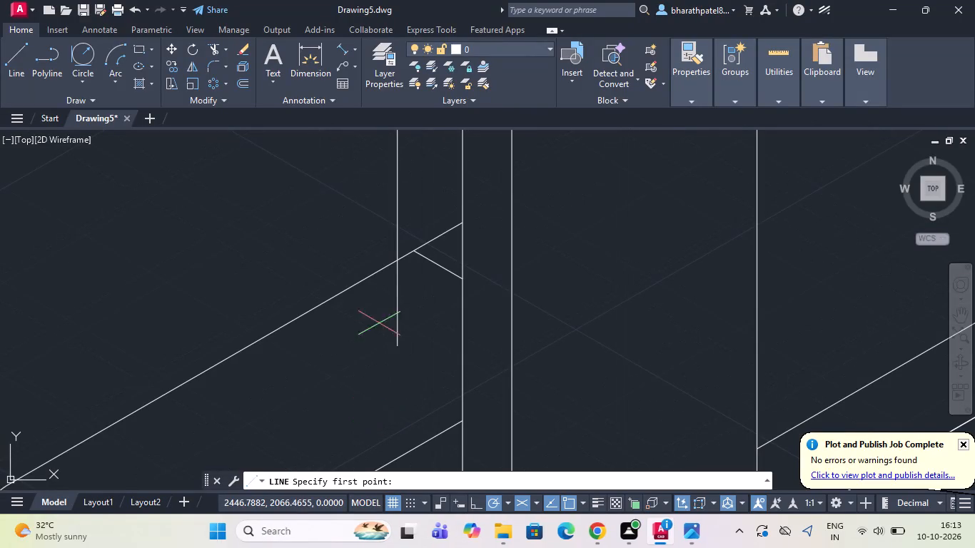
# Draw a short line at 330° from the corner where the upright's back edge meets the base plate, past the next vertical edge.
pyautogui.click(395, 260)
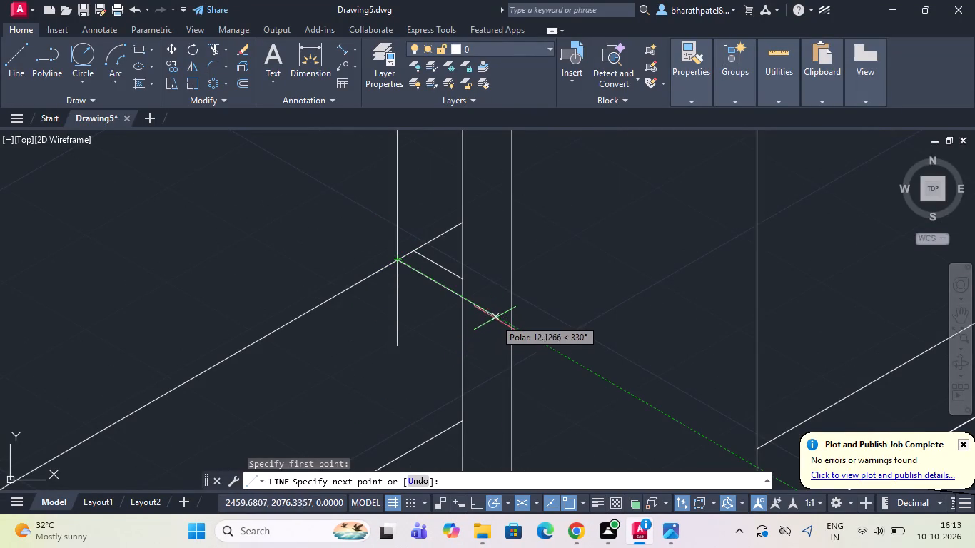
pyautogui.click(478, 308)
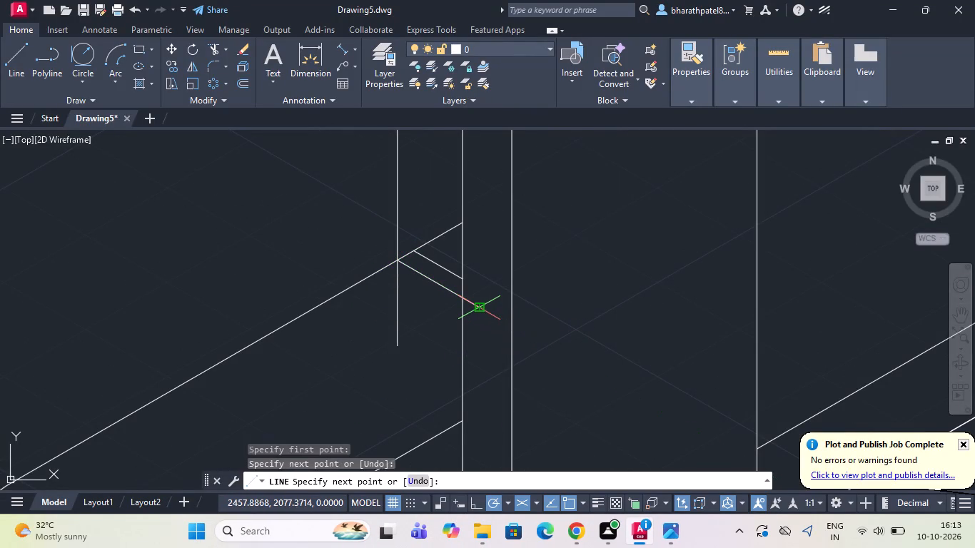
pyautogui.press('Escape')
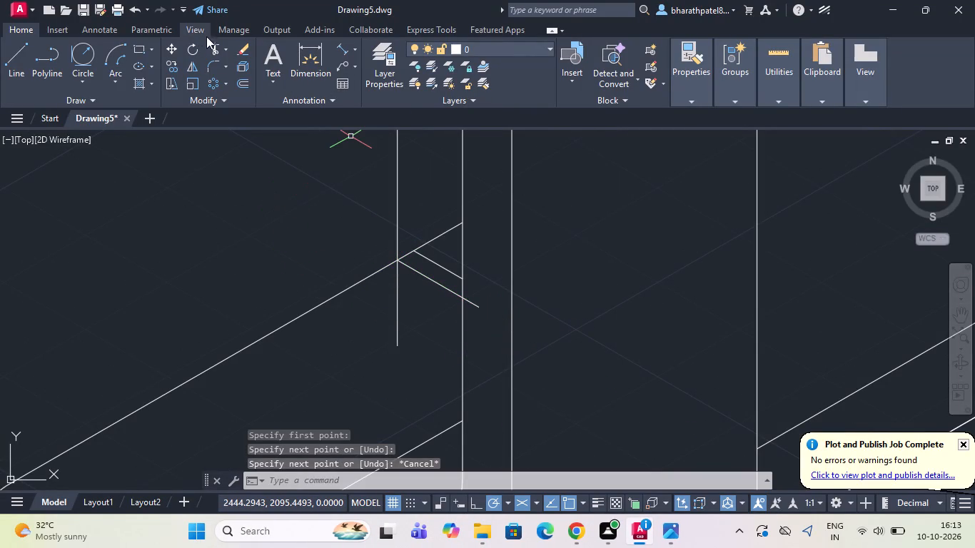
# Trim the back vertical edge below the base plate's top corner and the new short line's overhang beyond the upright's edge.
pyautogui.click(211, 51)
pyautogui.click(429, 260)
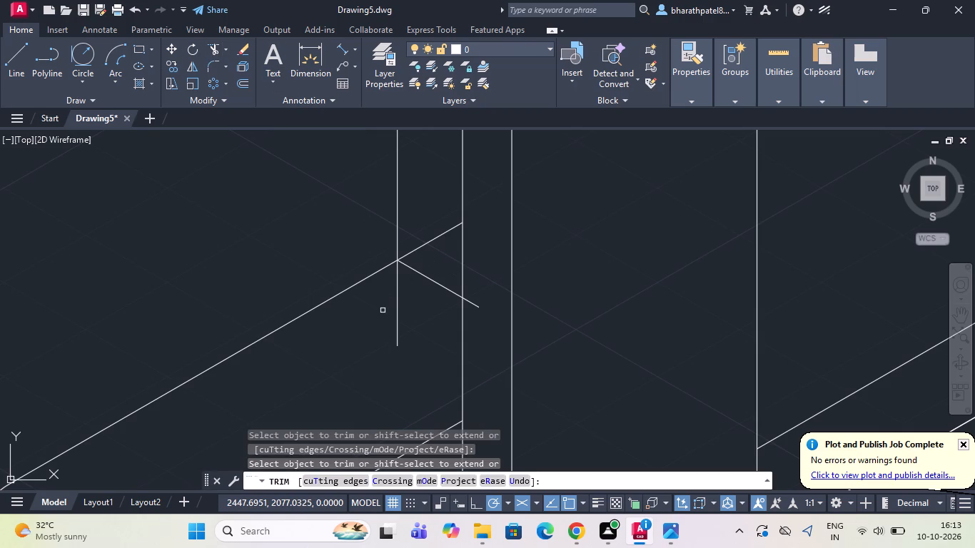
pyautogui.hotkey('ctrl', 'z')
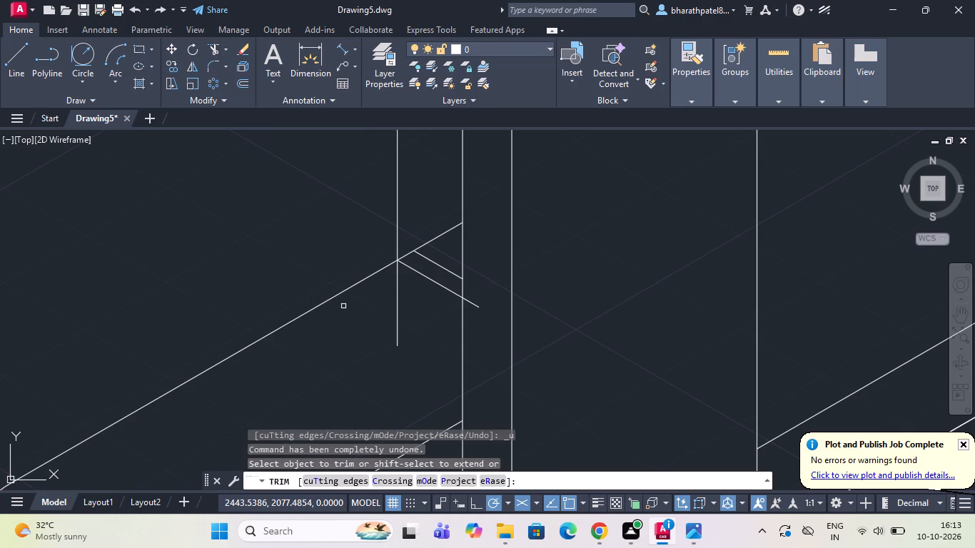
pyautogui.click(398, 310)
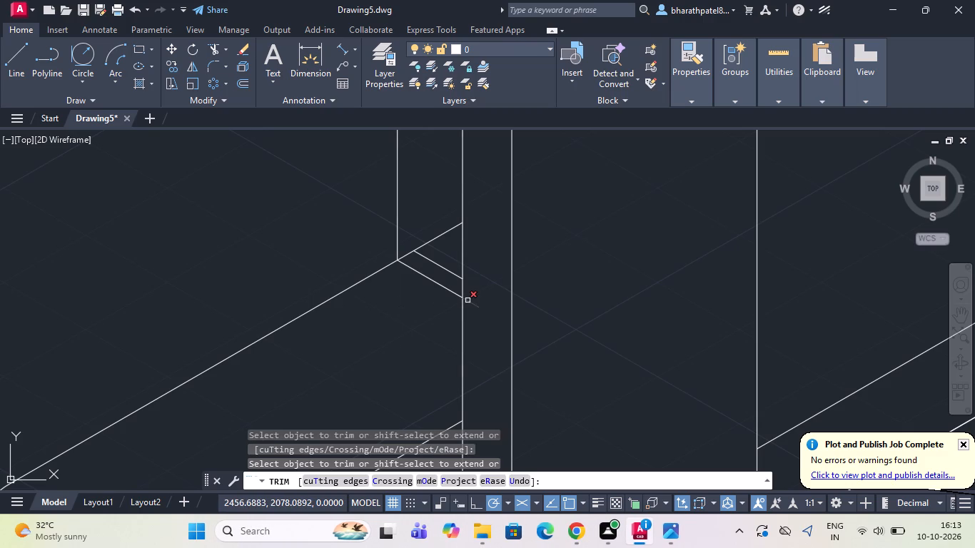
pyautogui.click(468, 300)
# Draw a vertical line from the inner short line's corner at the upright's foot up to the slanted line below the round boss.
pyautogui.scroll(-5, 469, 302)
pyautogui.scroll(2, 415, 232)
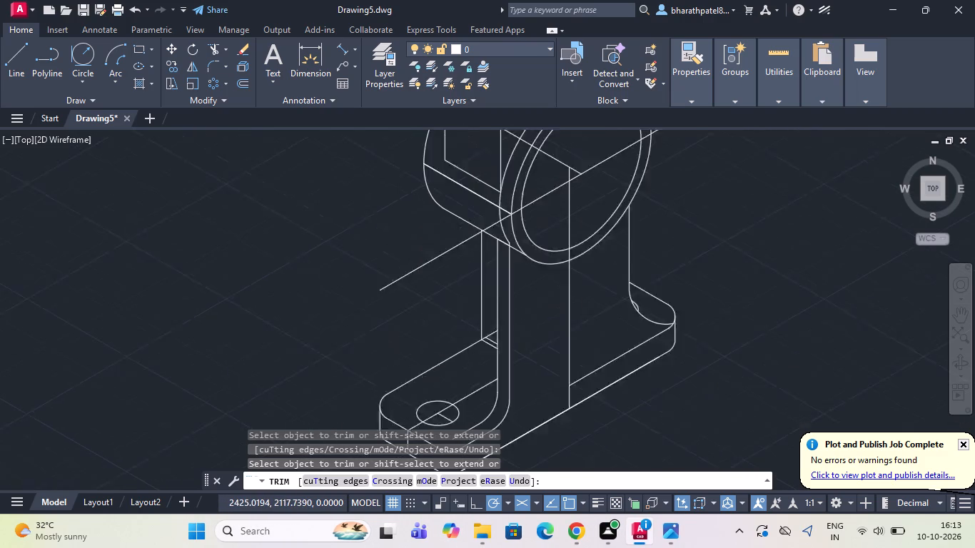
pyautogui.moveTo(10, 58); pyautogui.dragTo(27, 69)
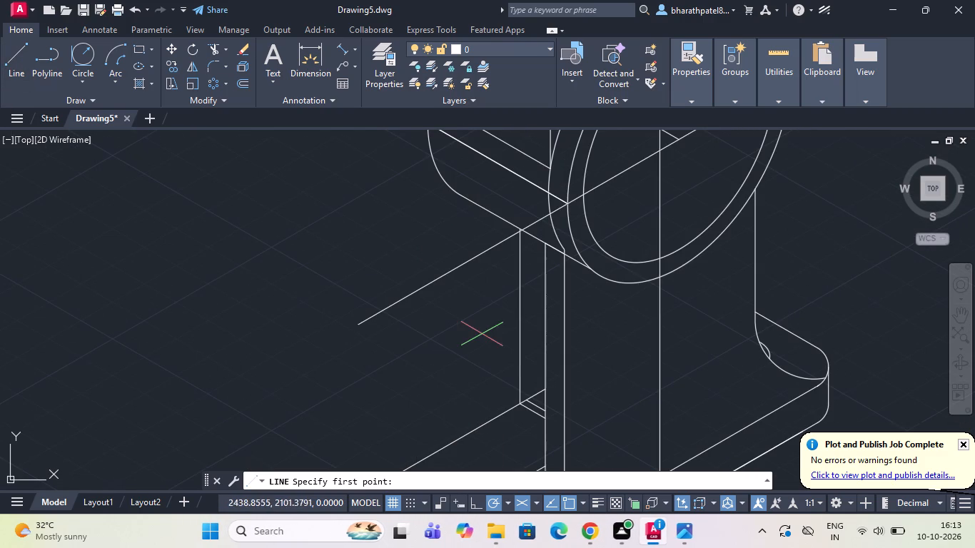
pyautogui.scroll(1, 520, 387)
pyautogui.scroll(-2, 501, 367)
pyautogui.scroll(2, 512, 397)
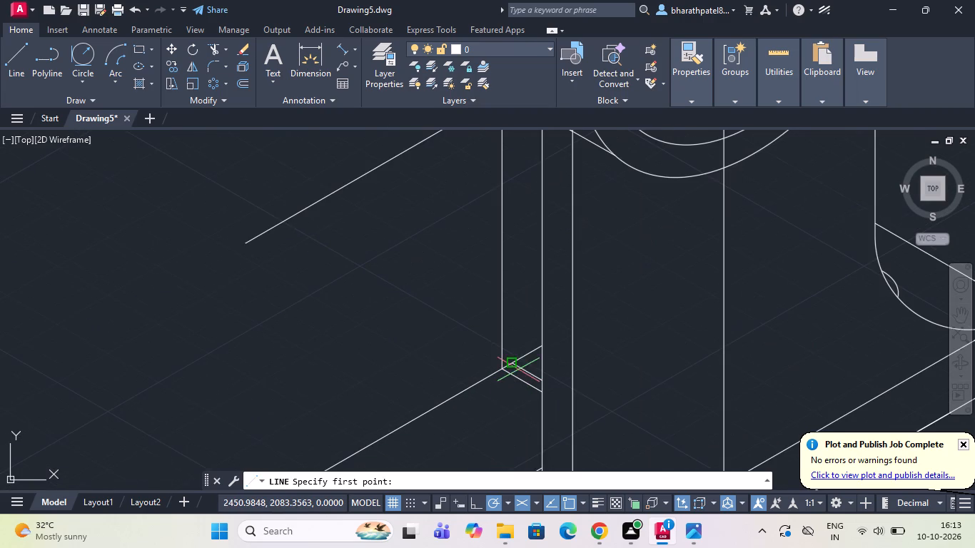
pyautogui.click(515, 364)
pyautogui.scroll(-3, 515, 365)
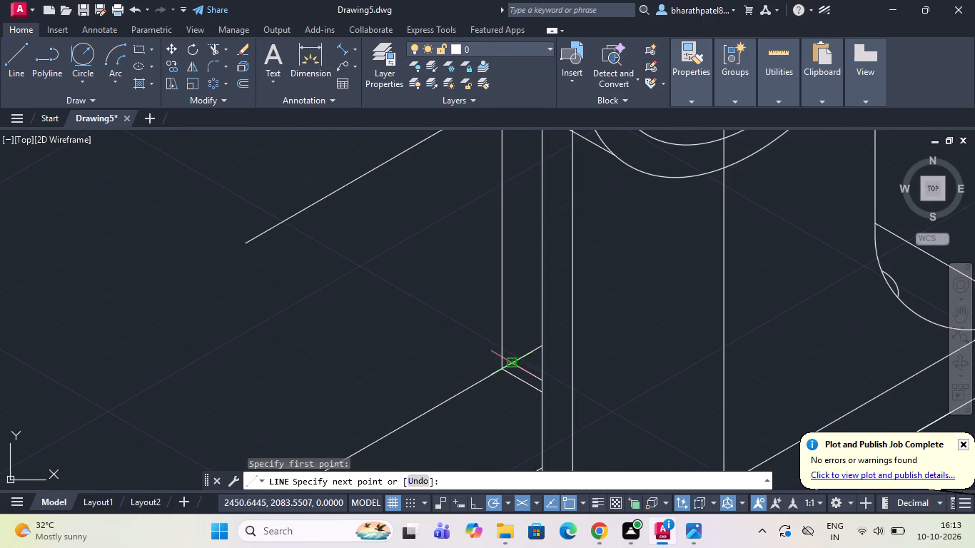
pyautogui.scroll(2, 520, 295)
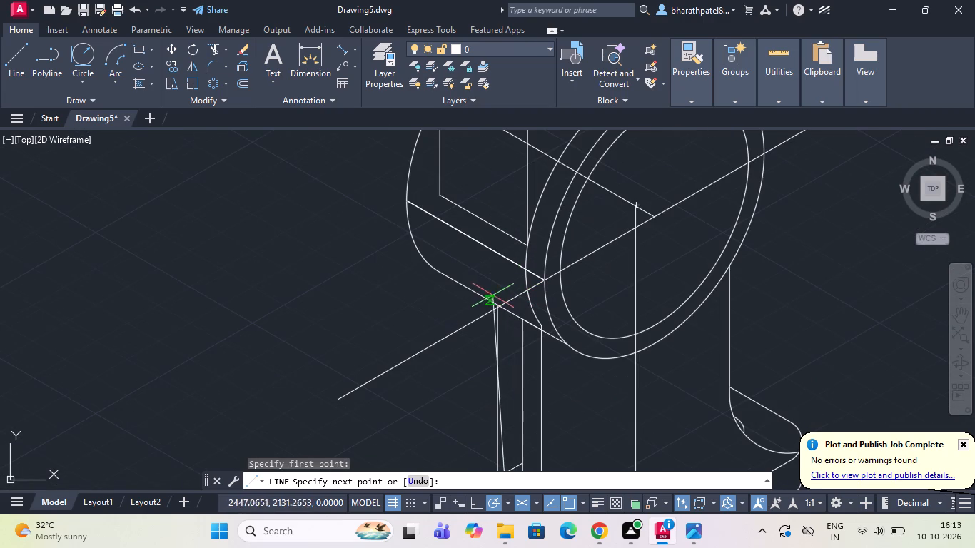
pyautogui.click(506, 306)
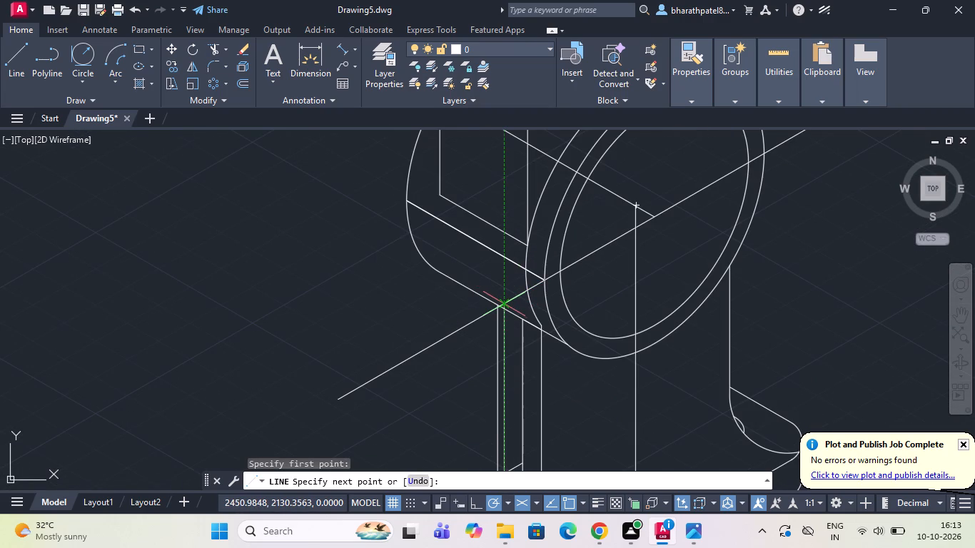
pyautogui.press('Escape')
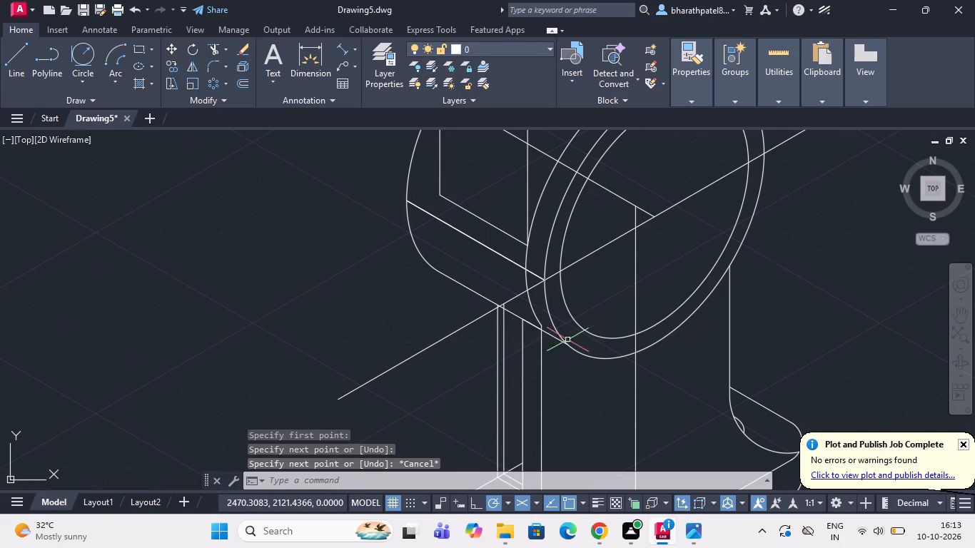
# Trim the new vertical line's upper end where it extends past the boss's lower edge.
pyautogui.scroll(3, 504, 350)
pyautogui.scroll(-3, 500, 346)
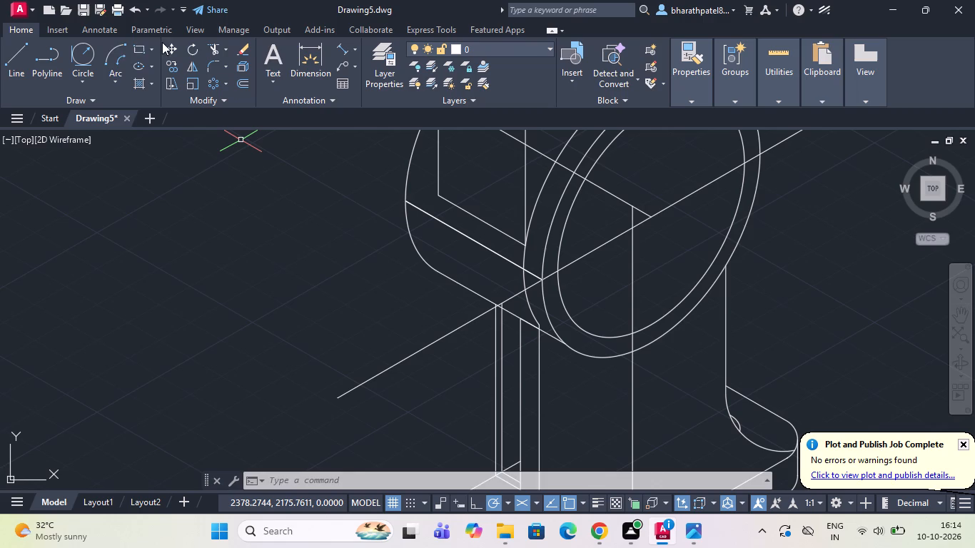
pyautogui.click(209, 47)
pyautogui.scroll(2, 512, 318)
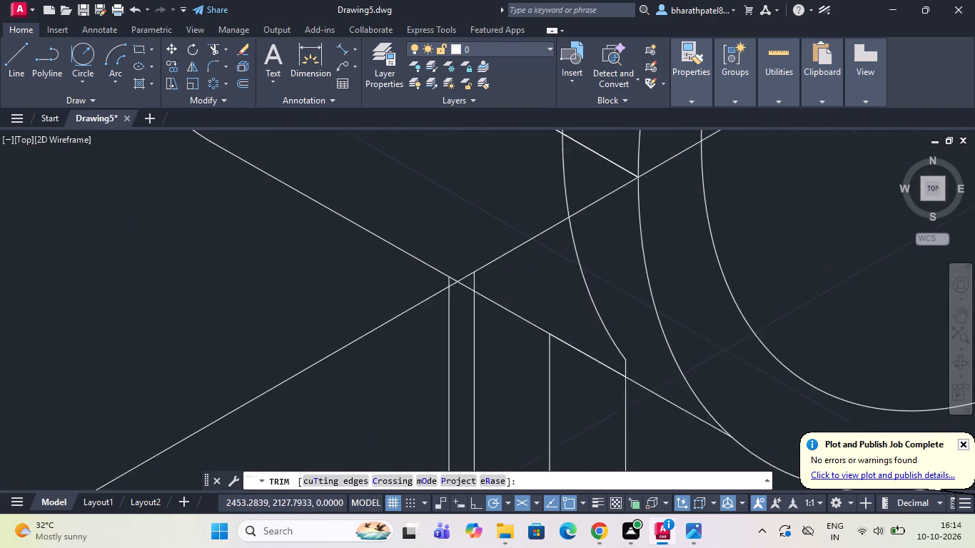
pyautogui.scroll(2, 507, 304)
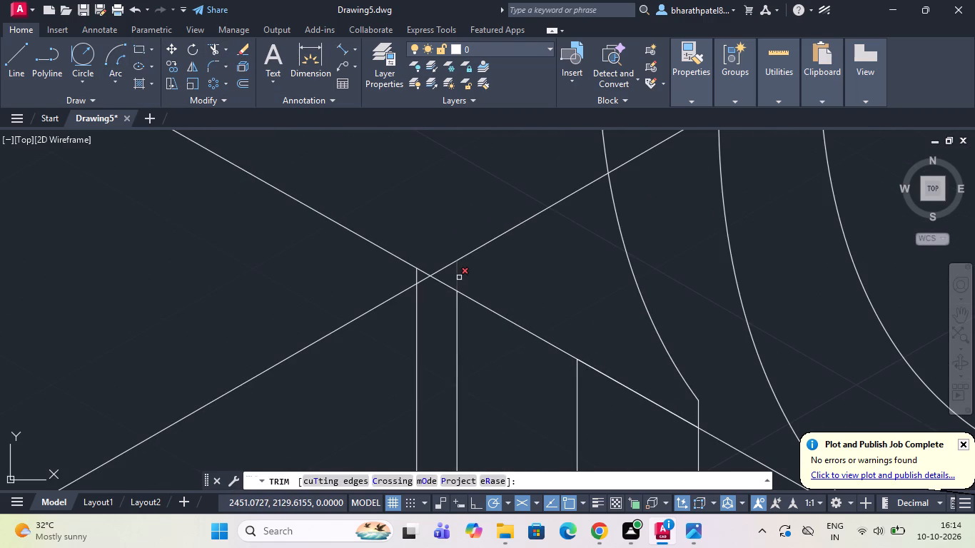
pyautogui.click(459, 278)
pyautogui.scroll(-6, 459, 268)
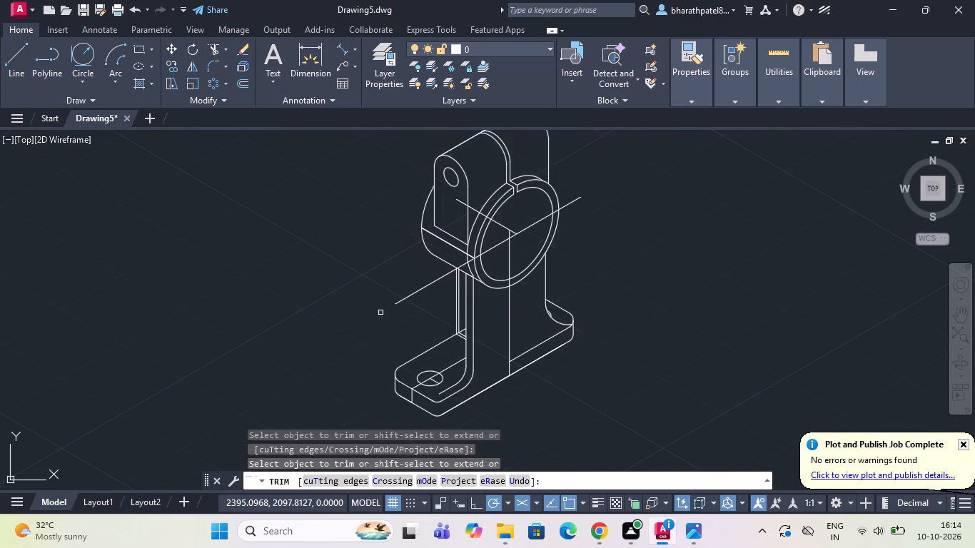
pyautogui.press('Escape')
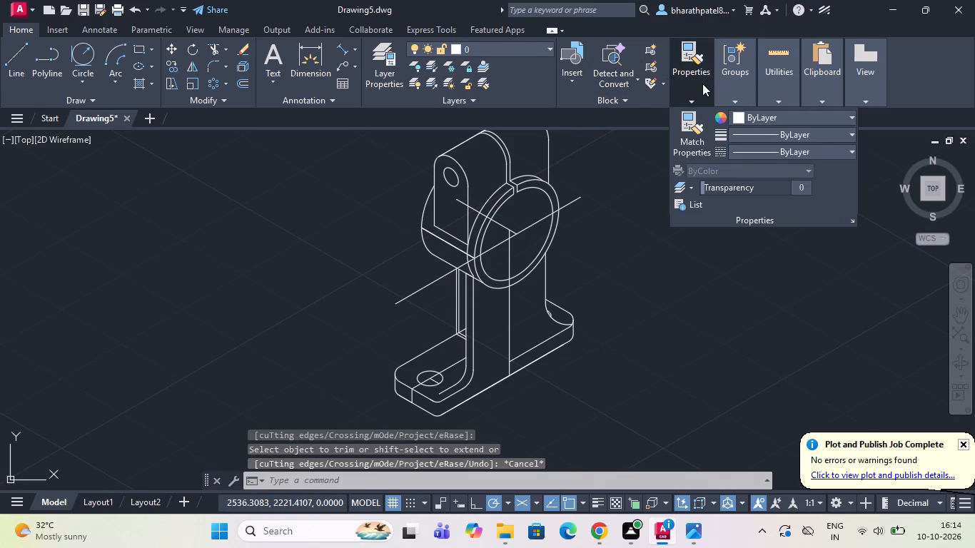
# Load the ISO dash linetype ACAD_ISO02W100 into the drawing.
pyautogui.click(742, 151)
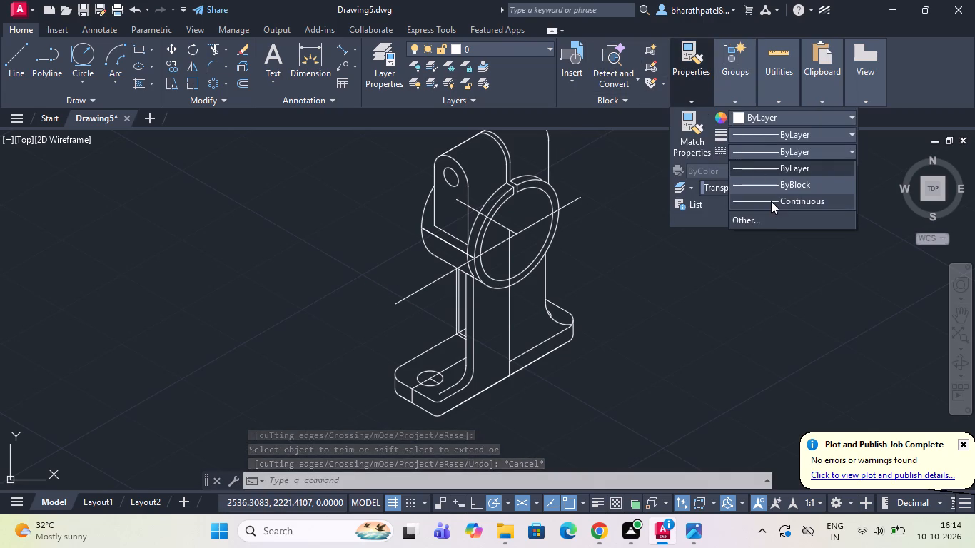
pyautogui.click(771, 220)
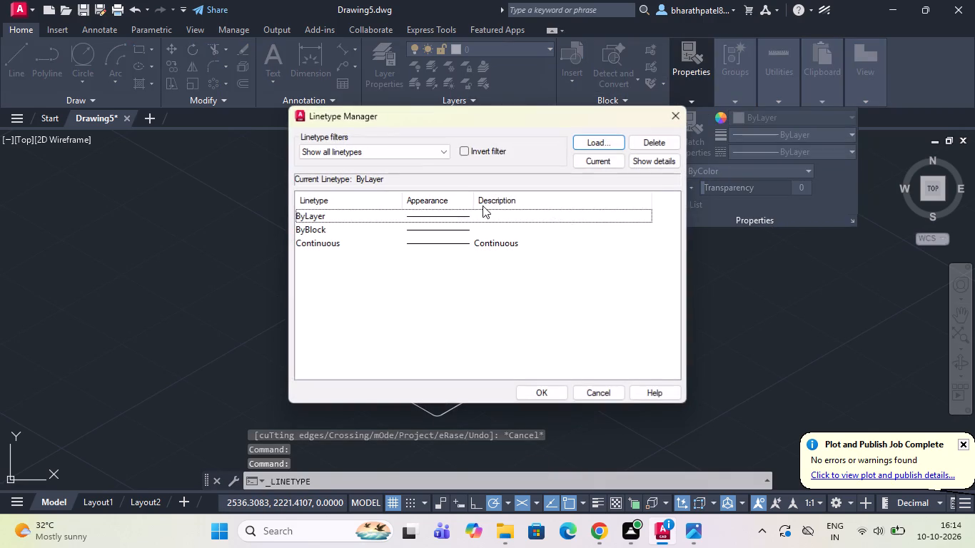
pyautogui.click(610, 139)
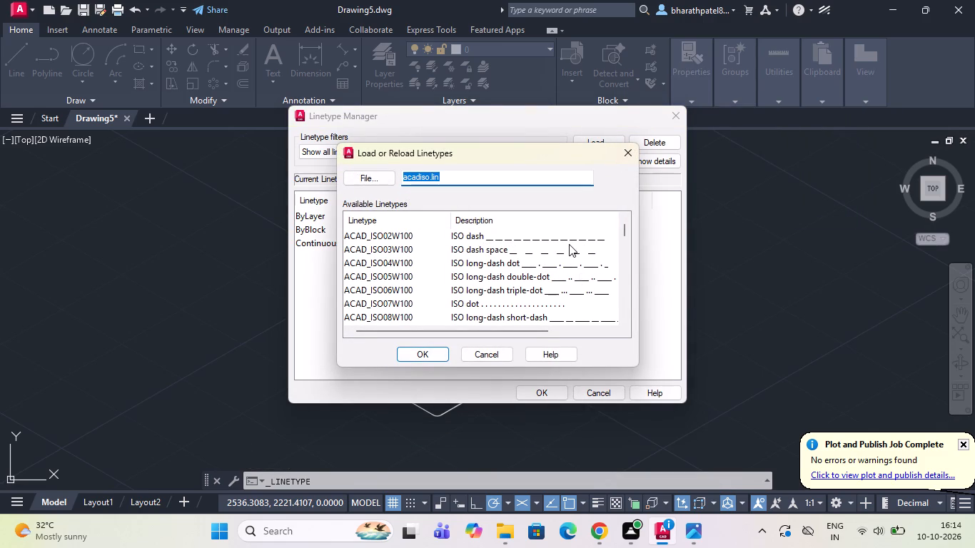
pyautogui.click(546, 238)
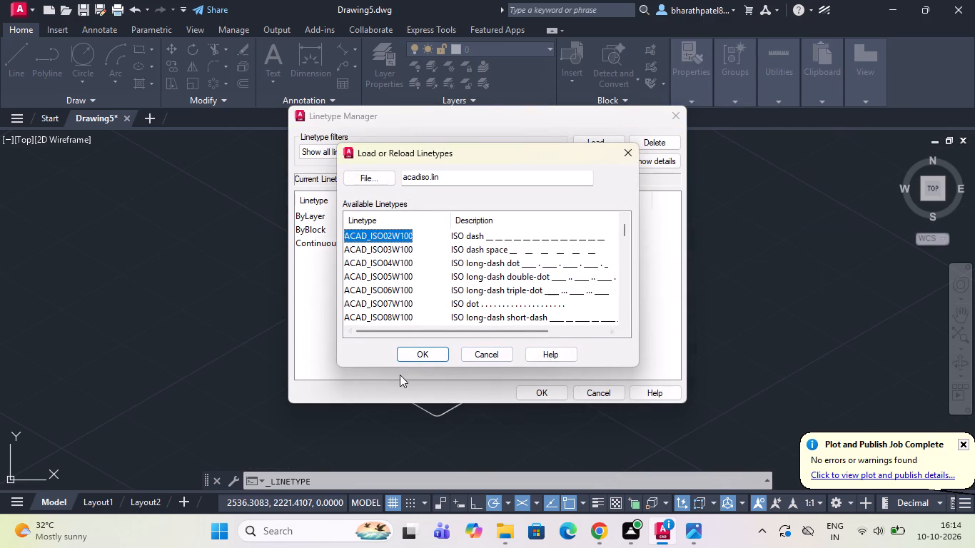
pyautogui.click(438, 353)
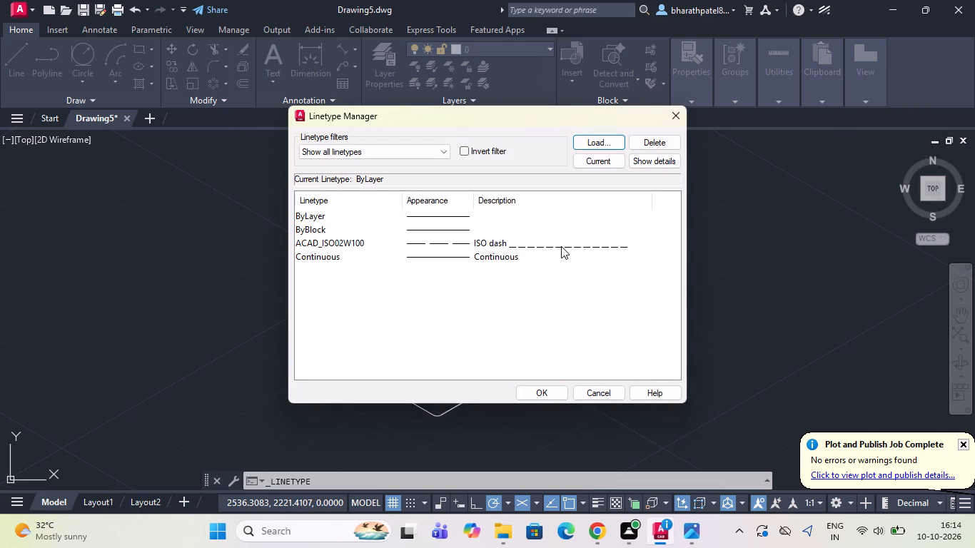
pyautogui.click(561, 246)
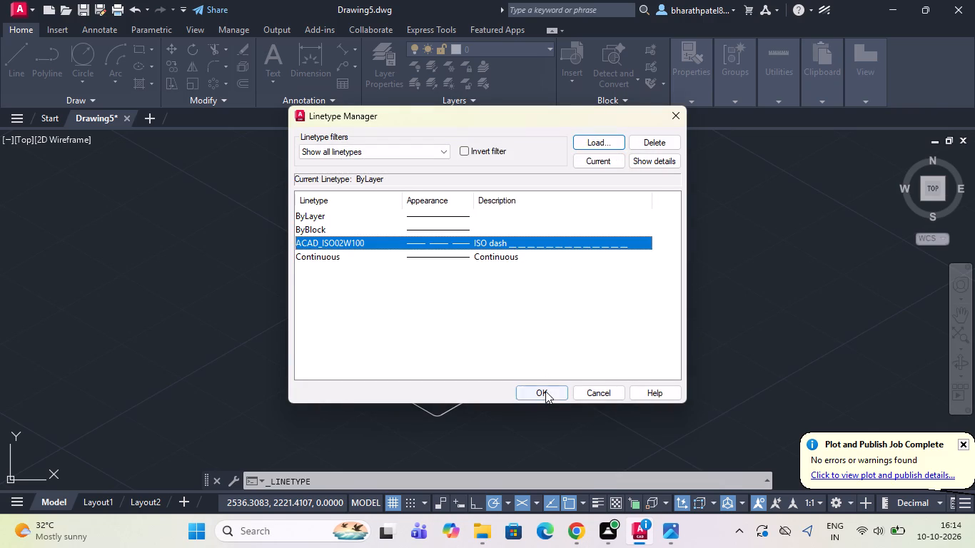
pyautogui.click(545, 391)
# Assign the ACAD_ISO02W100 linetype to the inner vertical line and the inner short slanted line at the upright's foot.
pyautogui.scroll(2, 460, 317)
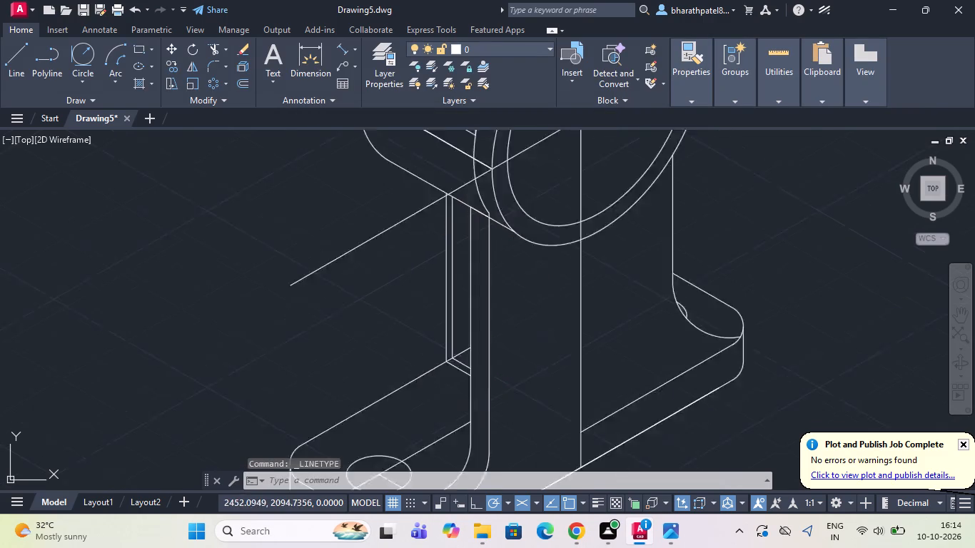
pyautogui.scroll(2, 460, 317)
pyautogui.click(438, 328)
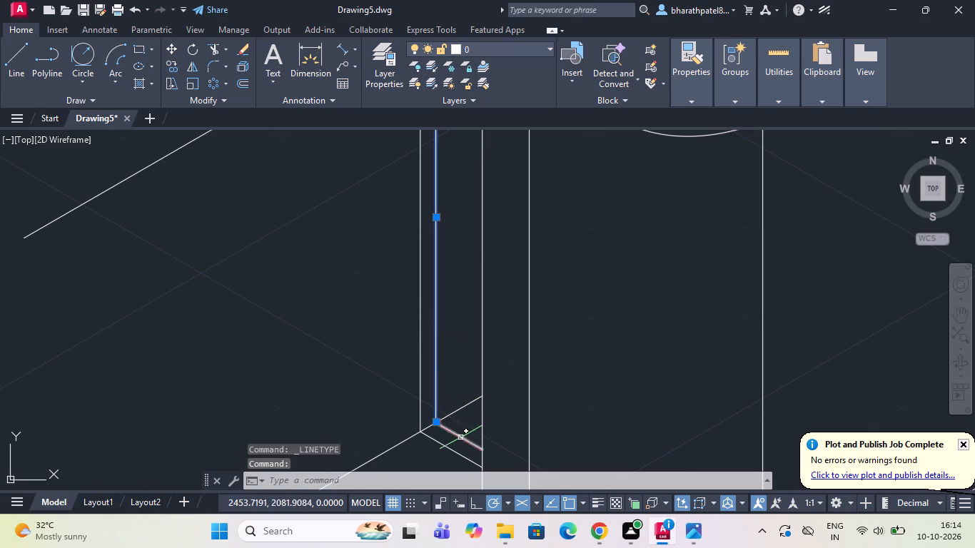
pyautogui.click(460, 436)
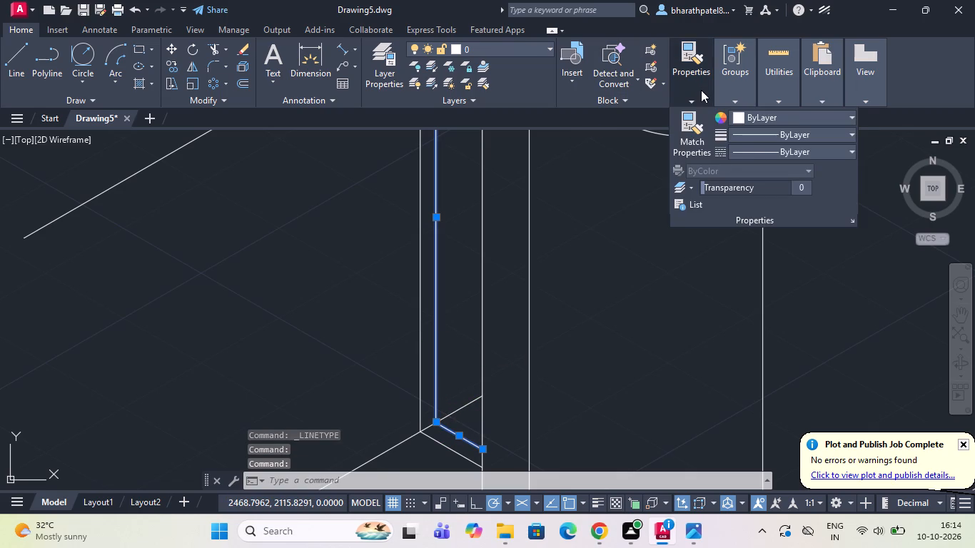
pyautogui.click(760, 149)
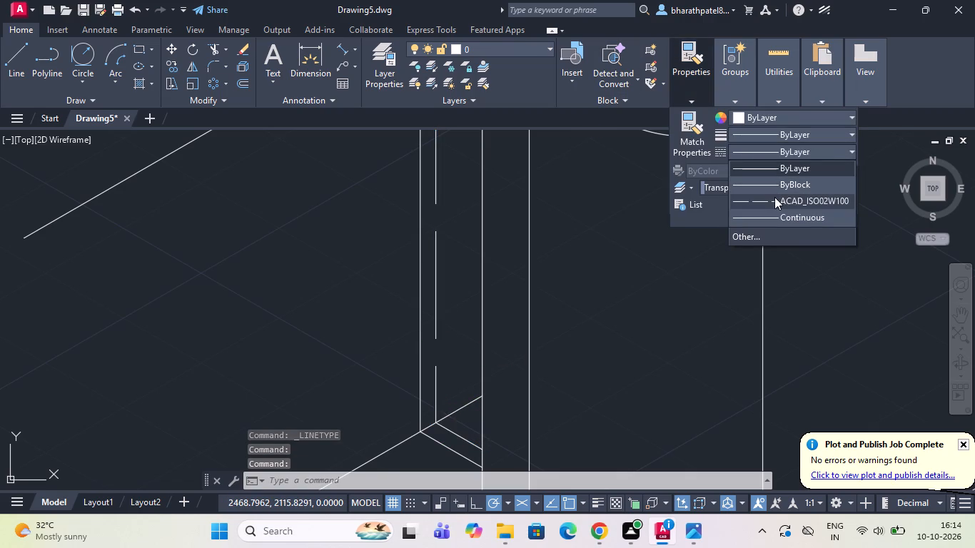
pyautogui.click(774, 197)
pyautogui.scroll(-2, 774, 194)
pyautogui.click(297, 290)
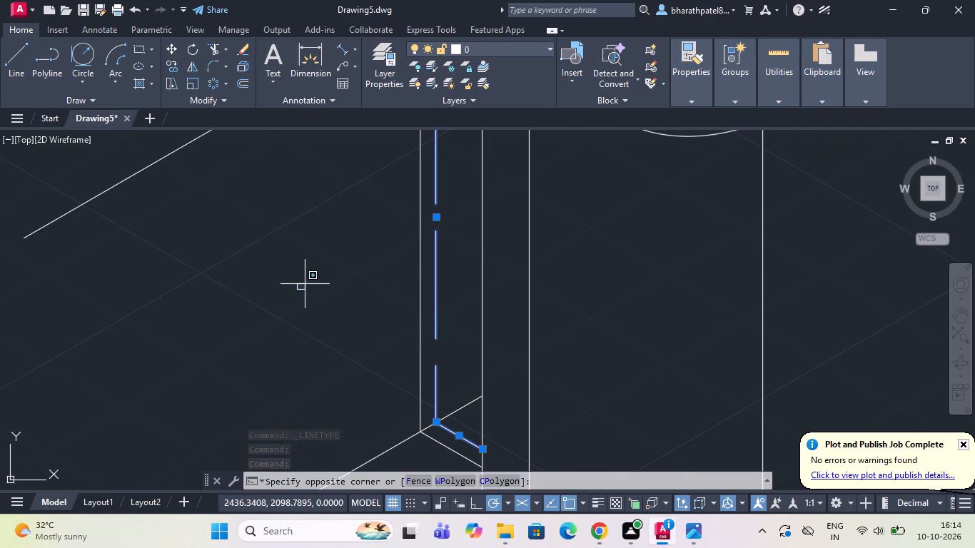
pyautogui.click(307, 283)
pyautogui.click(308, 282)
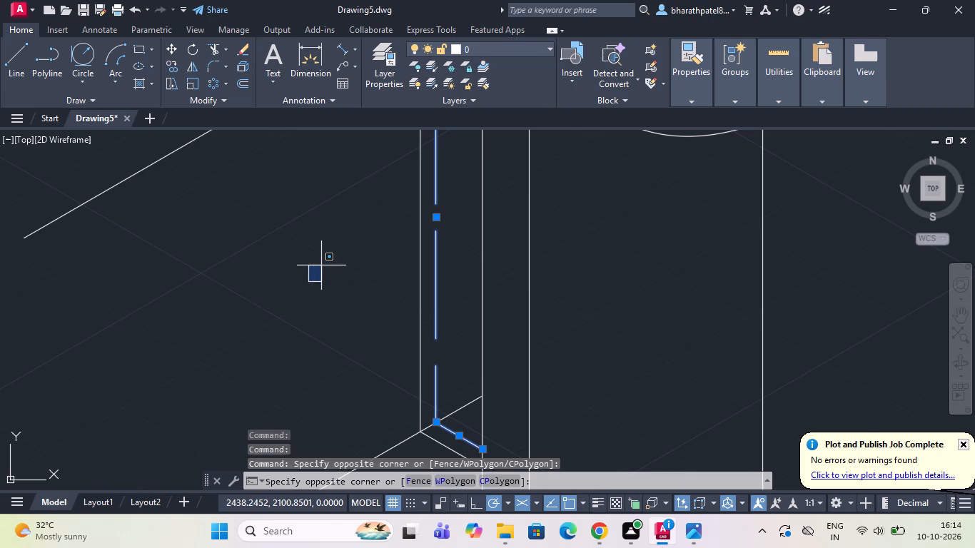
pyautogui.press('Return')
pyautogui.scroll(-3, 321, 265)
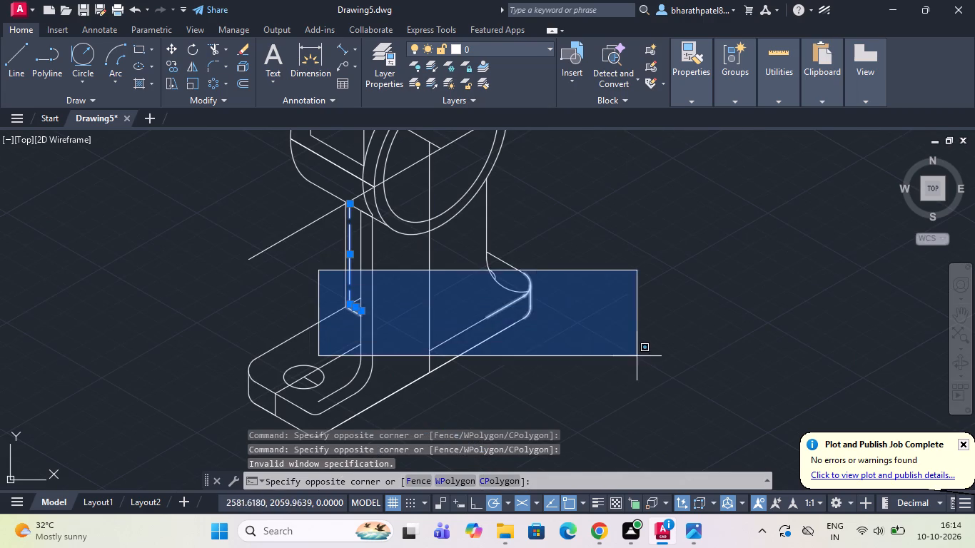
pyautogui.press('Escape')
pyautogui.press('Escape')
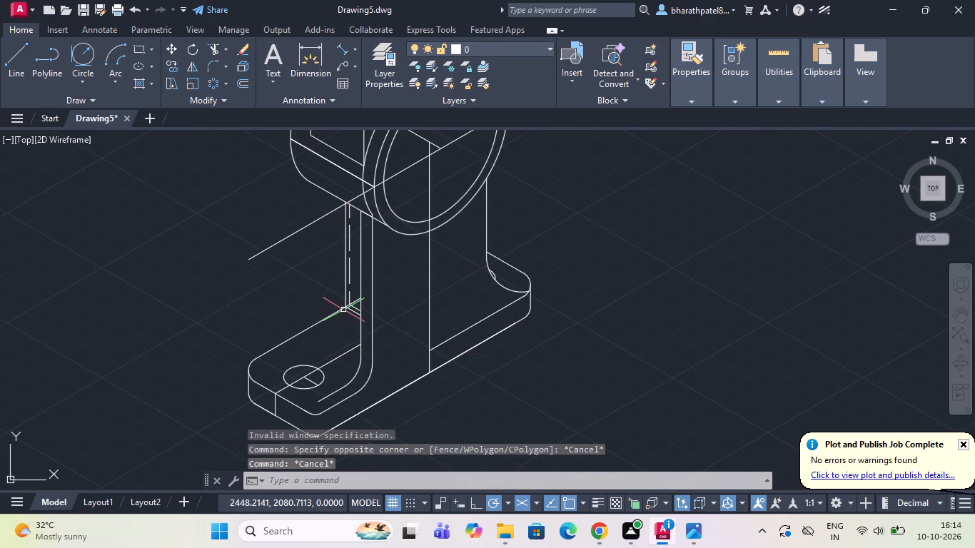
# Examine the dashed inner lines at the upright's foot and the surrounding base plate edges.
pyautogui.scroll(1, 333, 299)
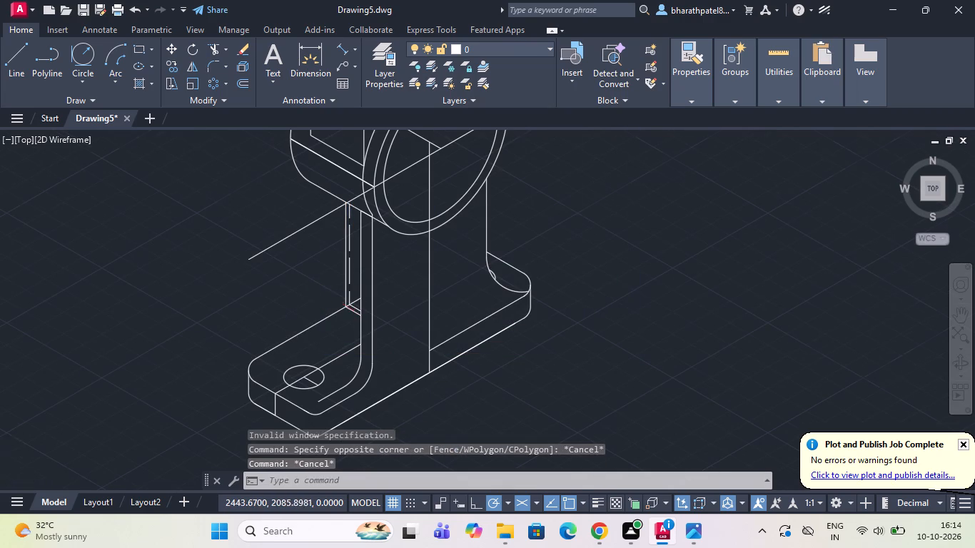
pyautogui.scroll(1, 333, 299)
pyautogui.scroll(-2, 333, 299)
pyautogui.scroll(1, 333, 299)
pyautogui.scroll(-1, 333, 300)
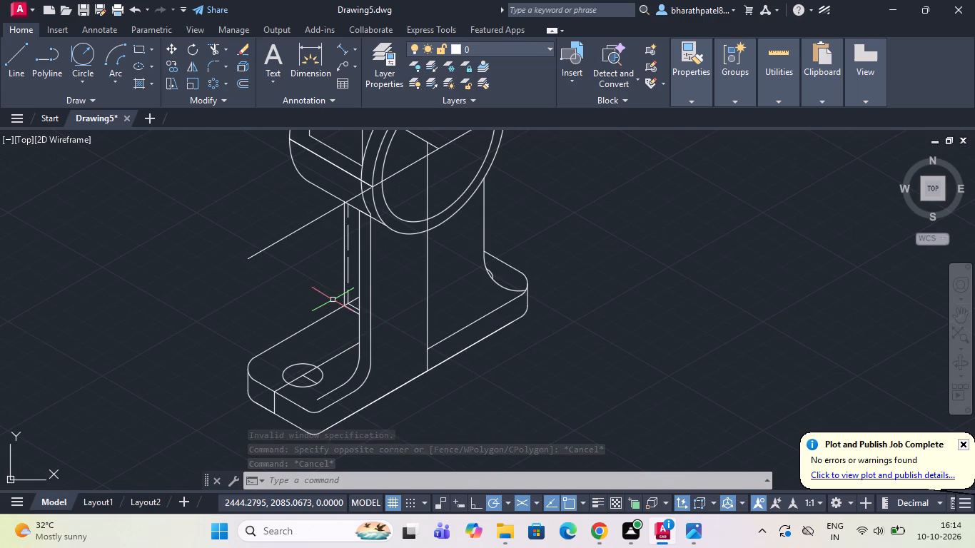
pyautogui.scroll(2, 311, 308)
pyautogui.scroll(-1, 311, 308)
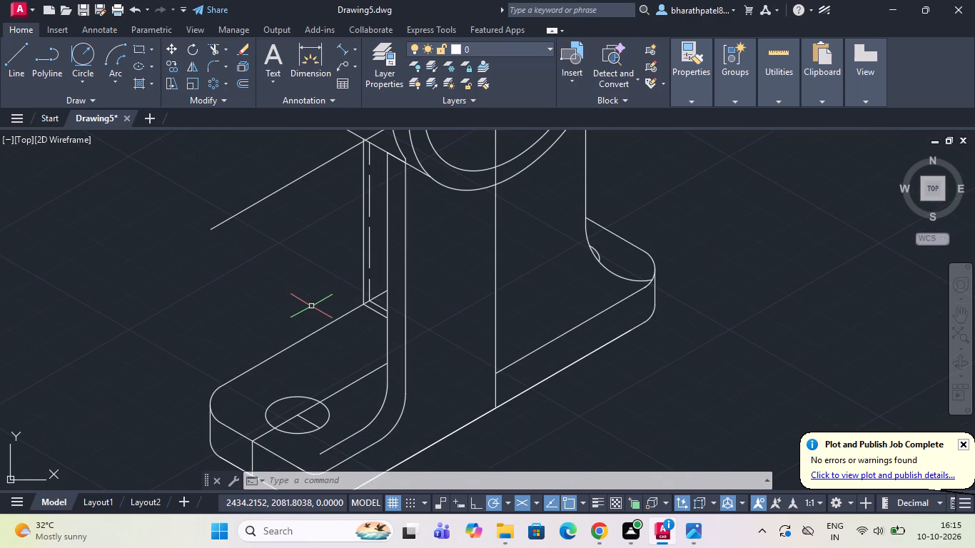
# Draw connected lines from the centre vertical's crossing with the base plate's upper edge: 20 up, 3 at 30°, 6 back at 210°, down near that edge.
pyautogui.scroll(-2, 315, 304)
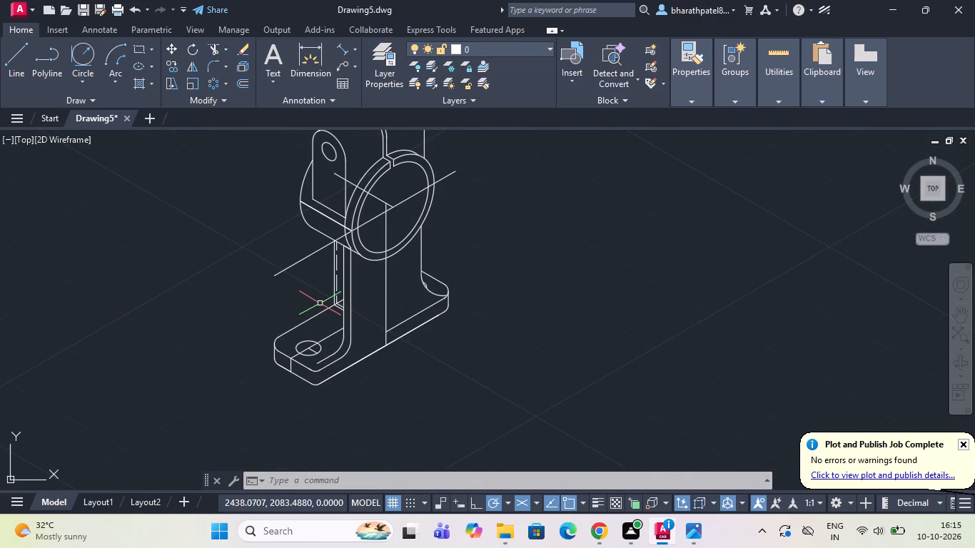
pyautogui.scroll(1, 365, 294)
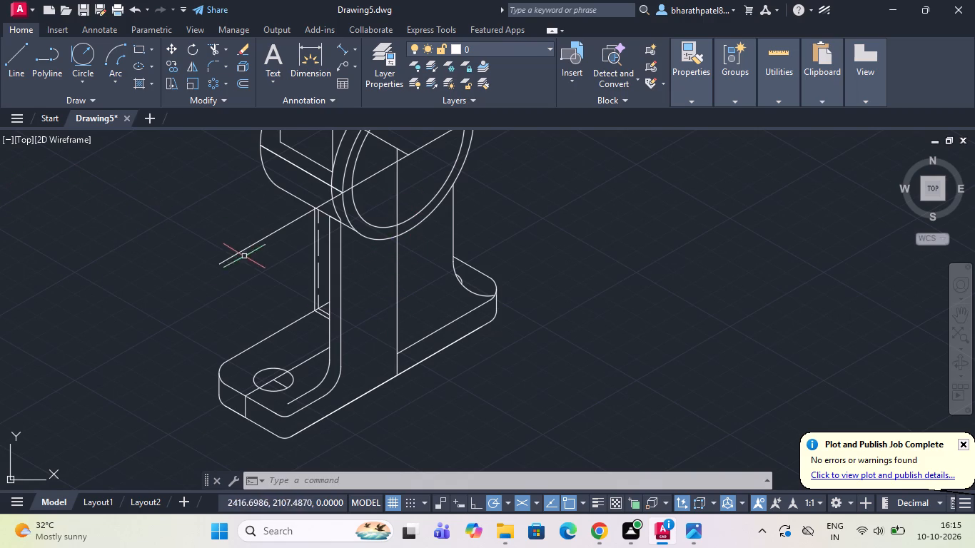
pyautogui.click(24, 49)
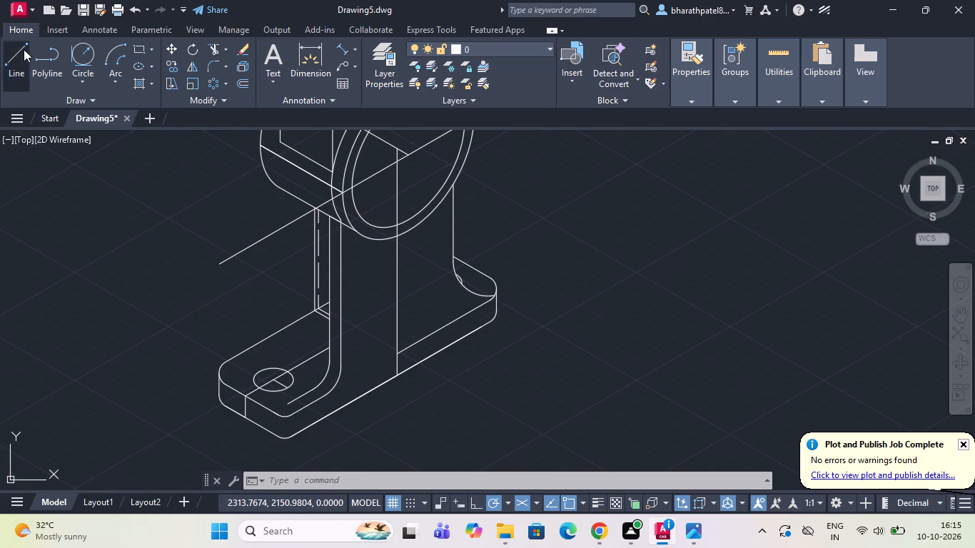
pyautogui.click(393, 357)
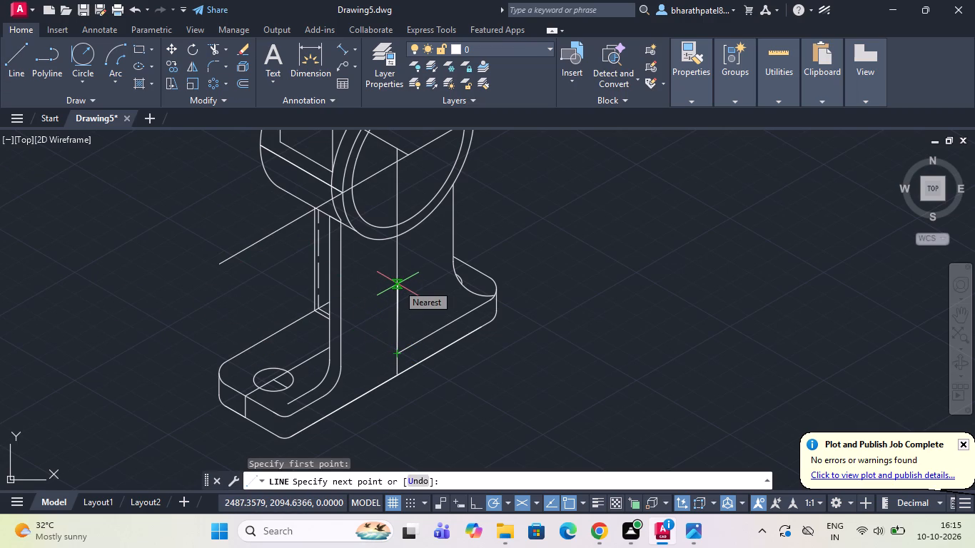
pyautogui.write('20')
pyautogui.press('Return')
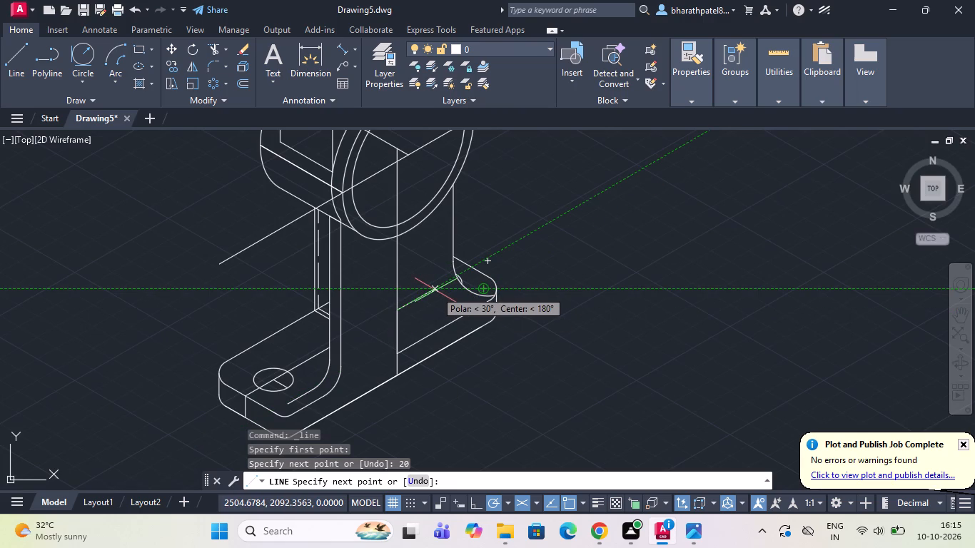
pyautogui.press('3')
pyautogui.press('Return')
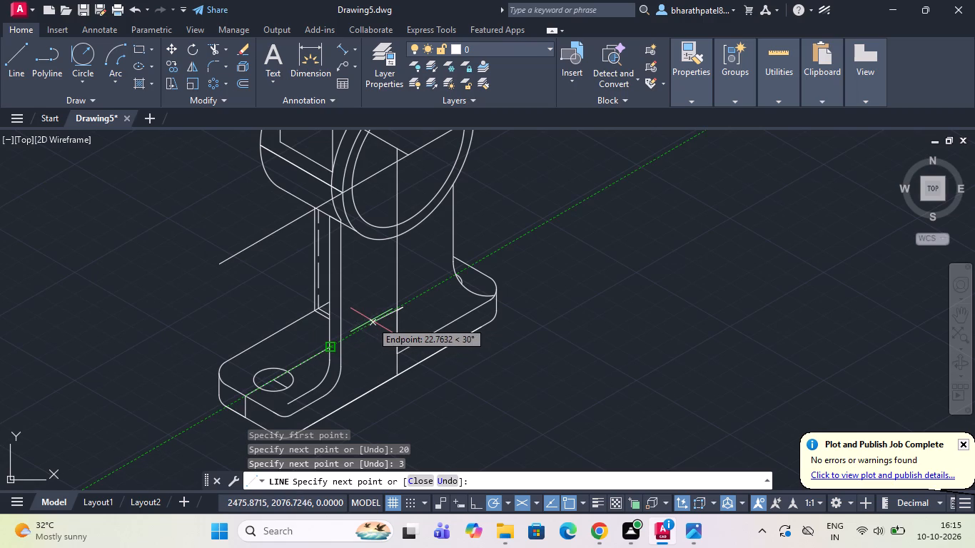
pyautogui.press('6')
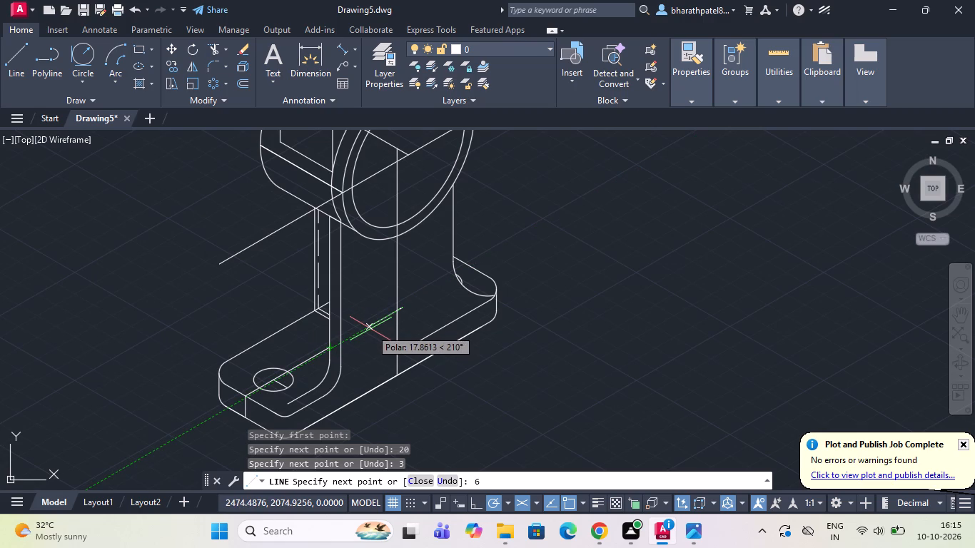
pyautogui.press('Return')
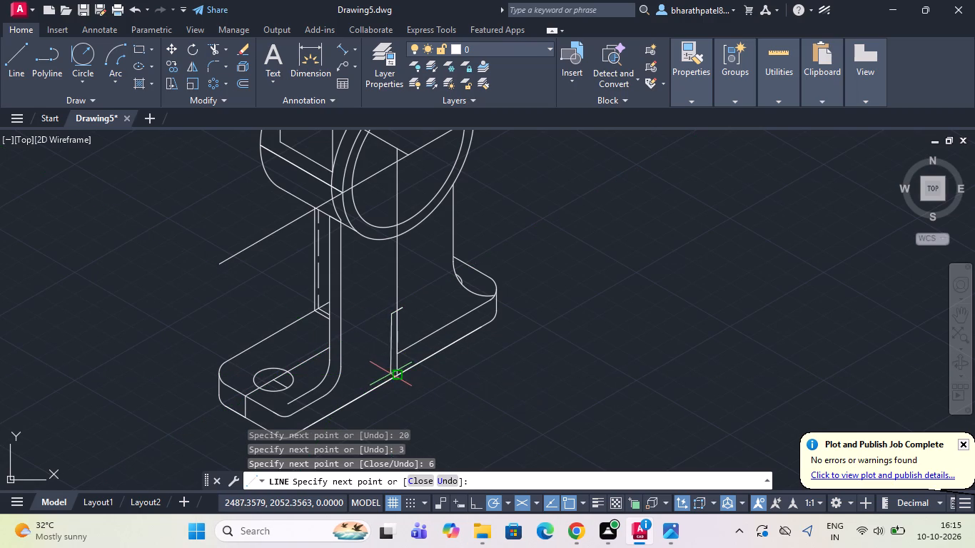
pyautogui.click(388, 350)
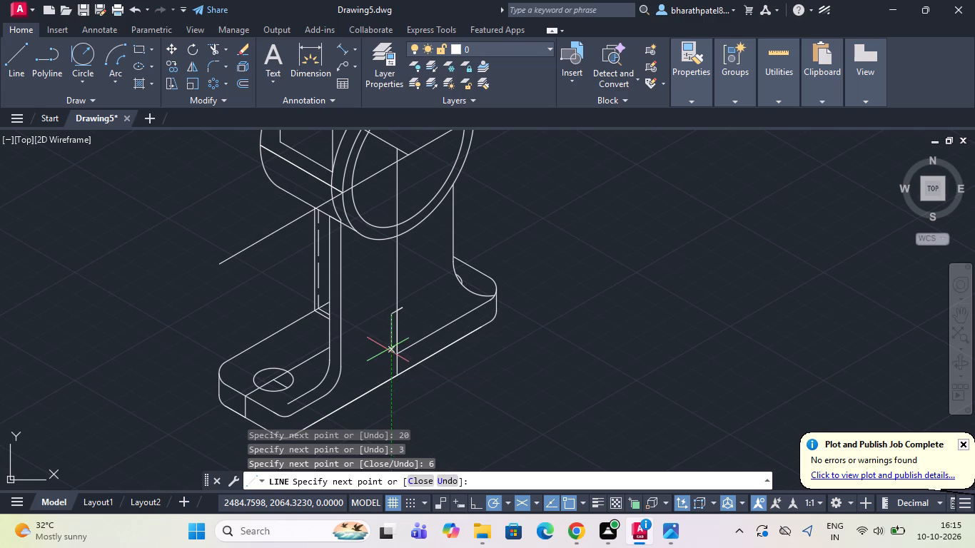
pyautogui.press('Escape')
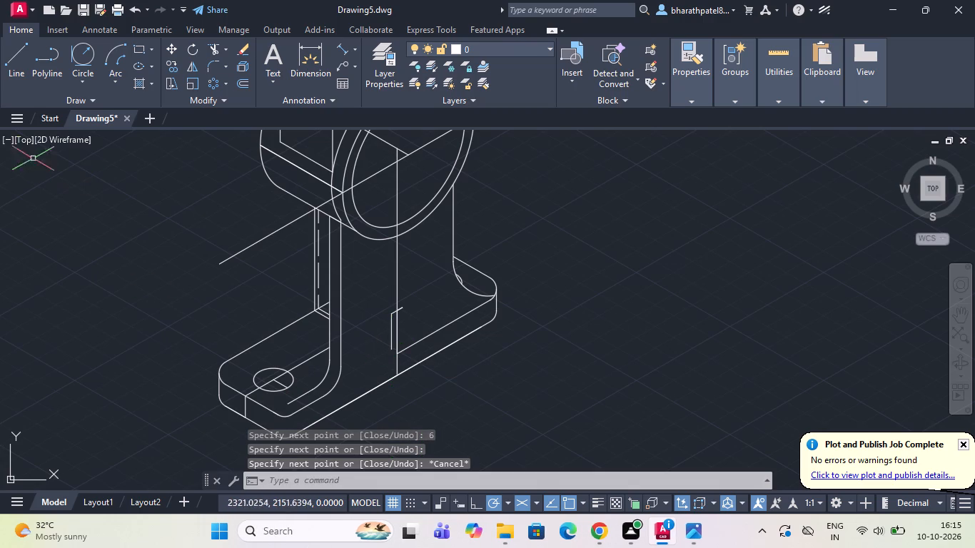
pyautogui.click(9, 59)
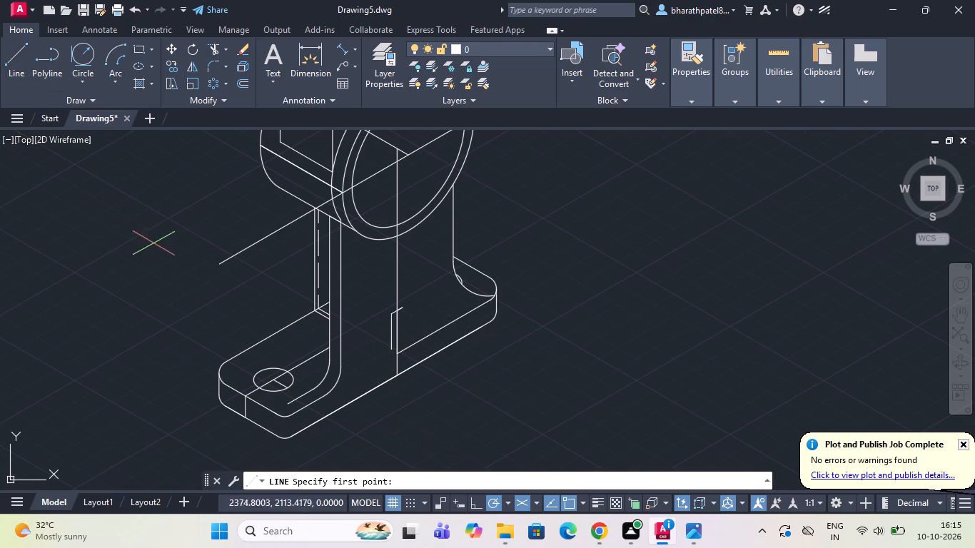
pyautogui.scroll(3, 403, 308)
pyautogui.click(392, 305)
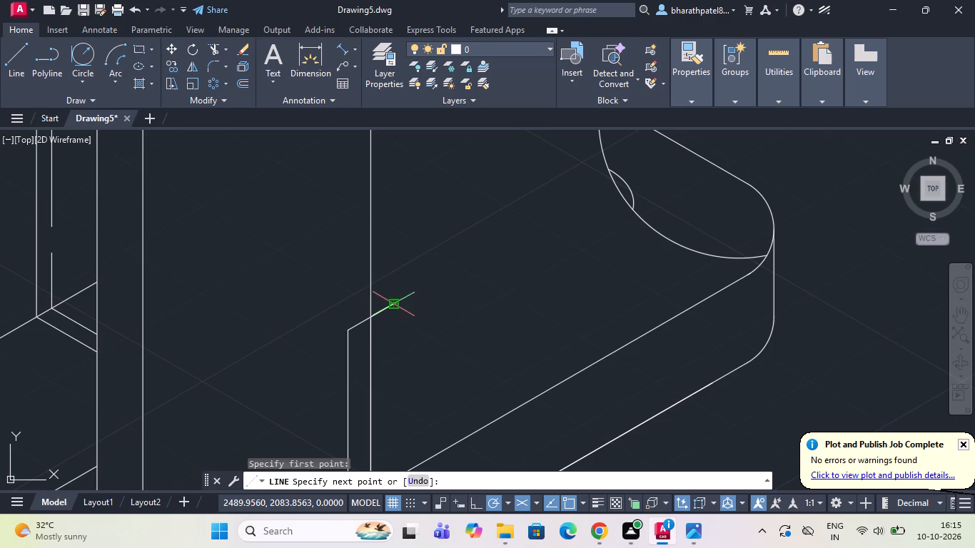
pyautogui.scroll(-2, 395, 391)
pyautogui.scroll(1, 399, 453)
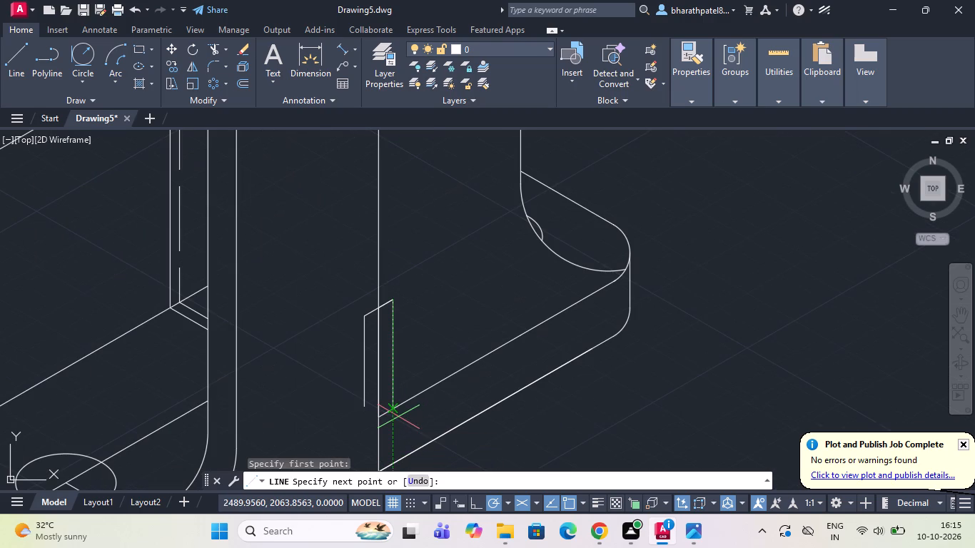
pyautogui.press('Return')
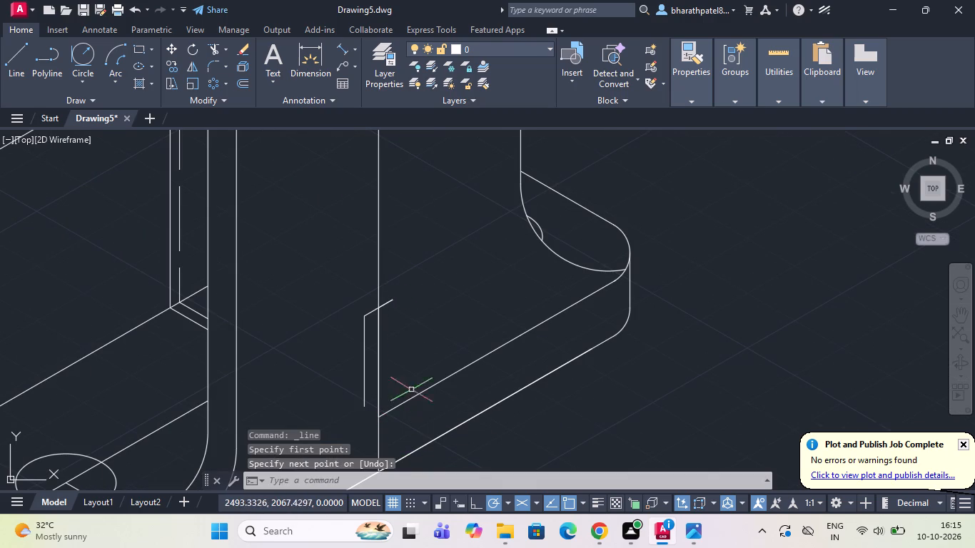
# Draw a vertical line about 22 units down from the upper free end of the short 30° line across the centre vertical.
pyautogui.click(16, 49)
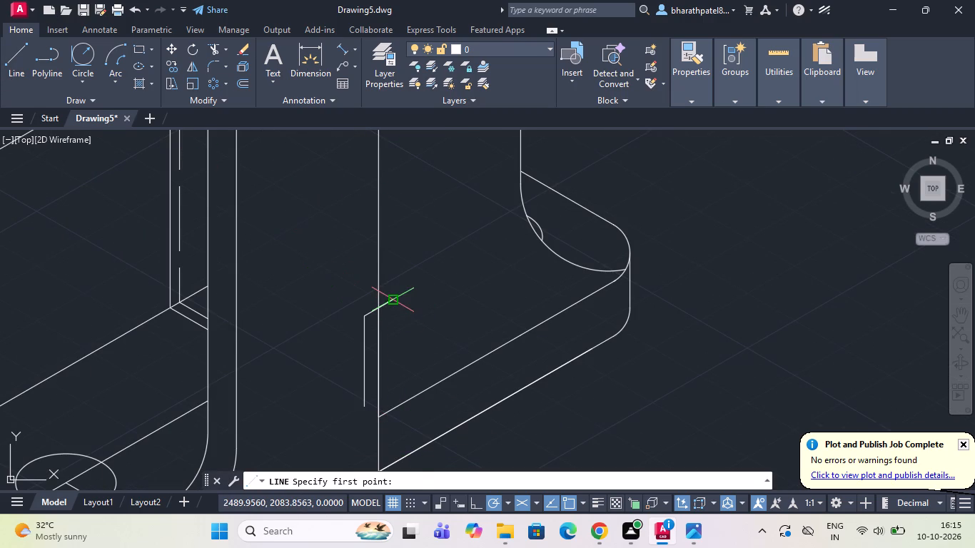
pyautogui.moveTo(390, 298); pyautogui.dragTo(393, 310)
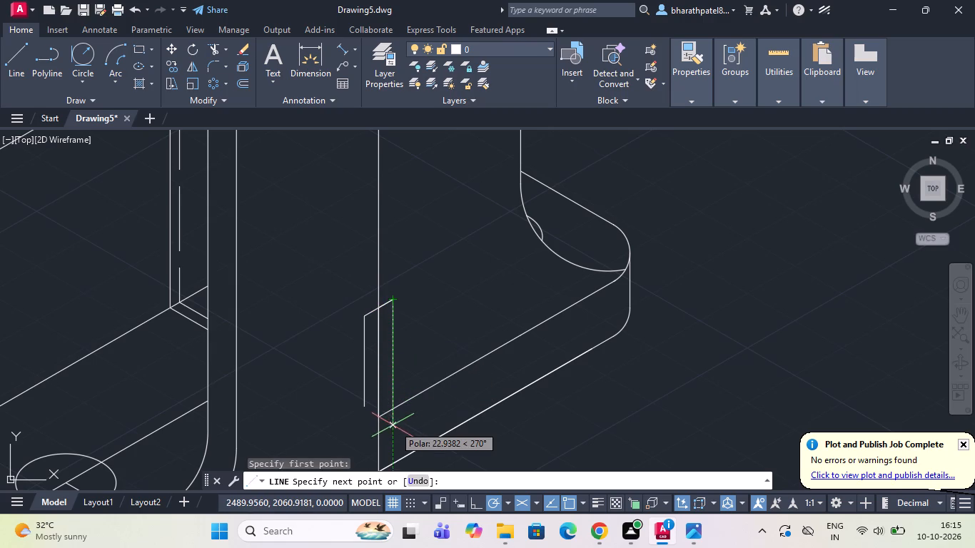
pyautogui.click(393, 420)
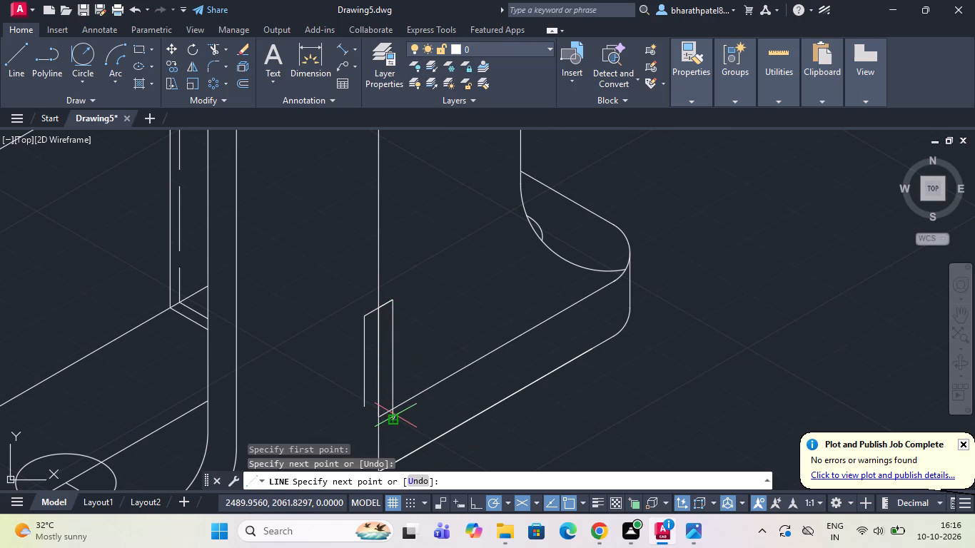
pyautogui.press('Escape')
# Extend the base plate's upper front edge beyond the centre vertical with a line about 14 units long at 210°.
pyautogui.moveTo(9, 61); pyautogui.dragTo(26, 71)
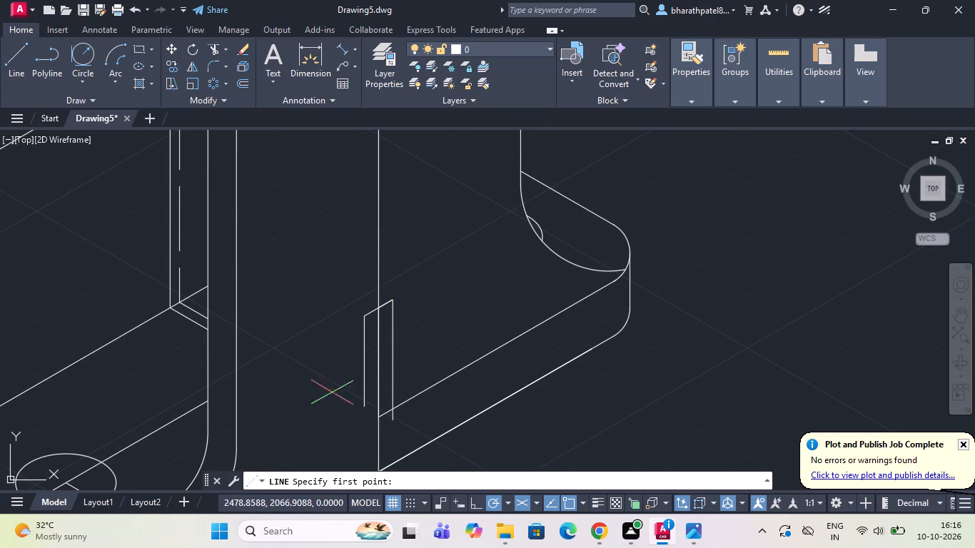
pyautogui.moveTo(385, 414); pyautogui.dragTo(358, 428)
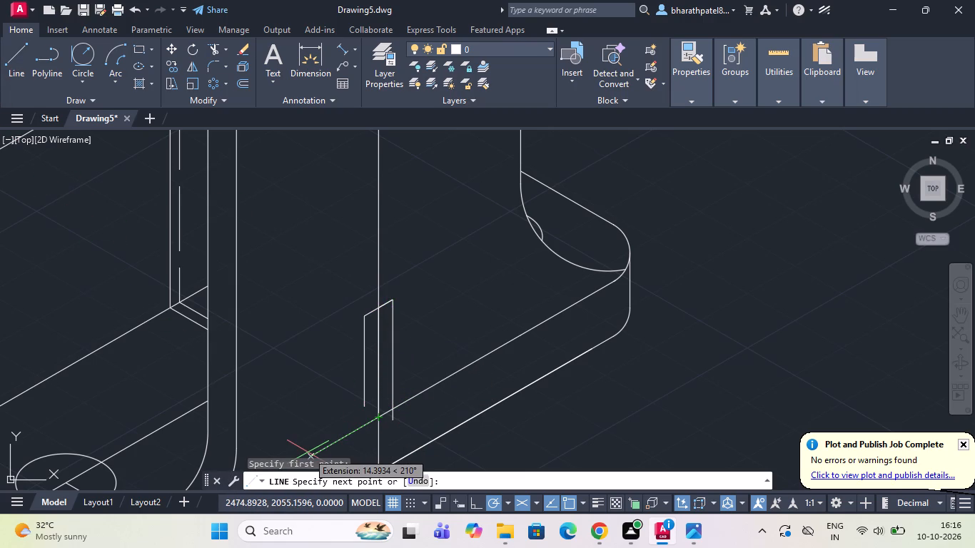
pyautogui.click(308, 452)
pyautogui.press('Escape')
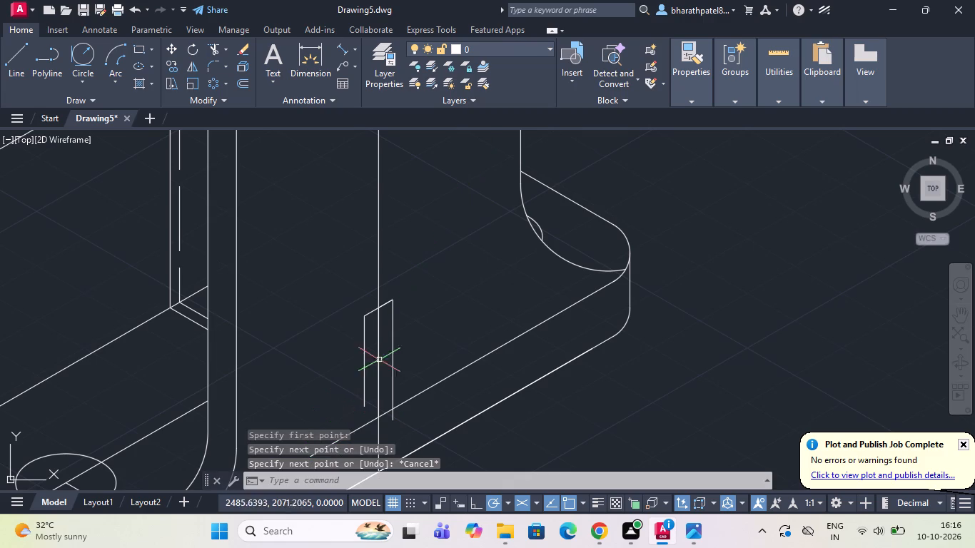
# Draw a vertical line from the lower end of the short 30° line up to the boss's inner ellipse.
pyautogui.scroll(-3, 410, 369)
pyautogui.scroll(2, 413, 310)
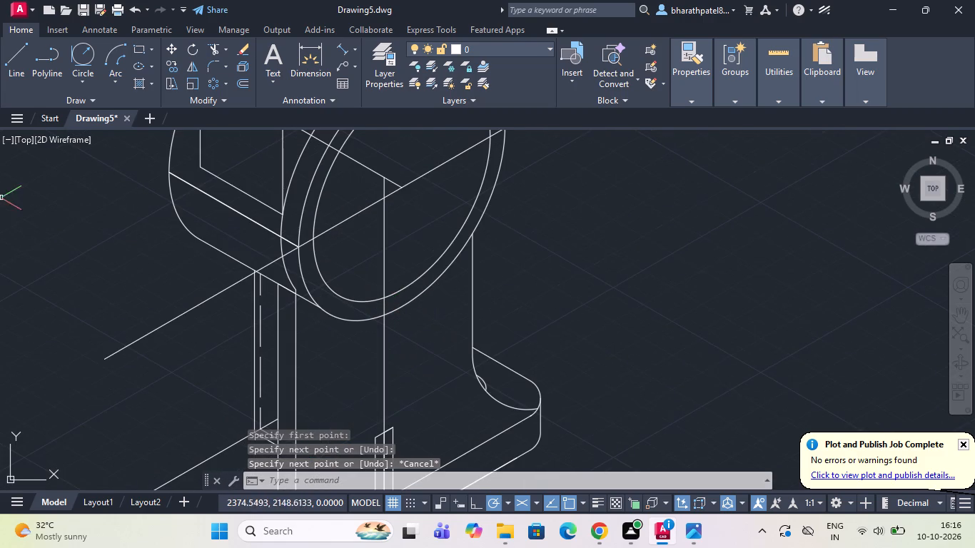
pyautogui.click(15, 59)
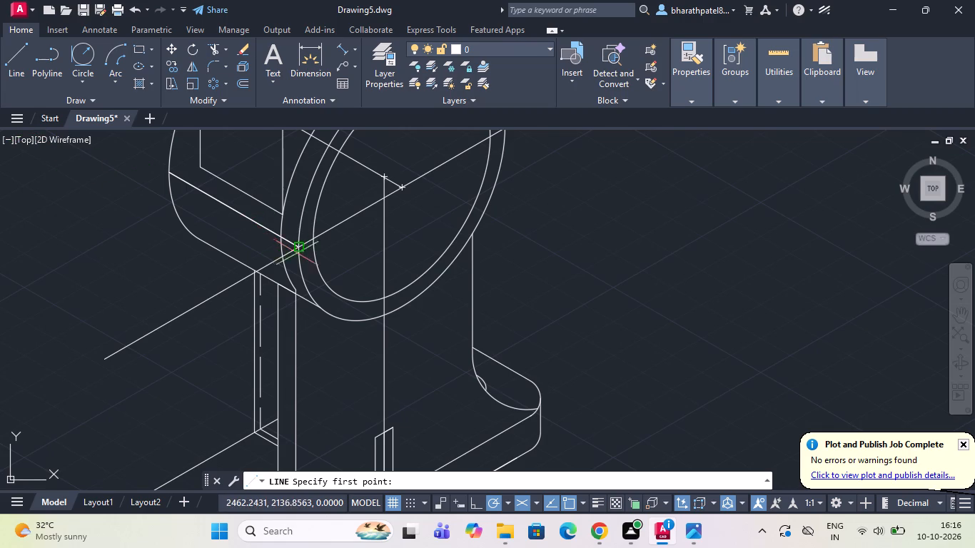
pyautogui.scroll(-1, 298, 258)
pyautogui.click(344, 369)
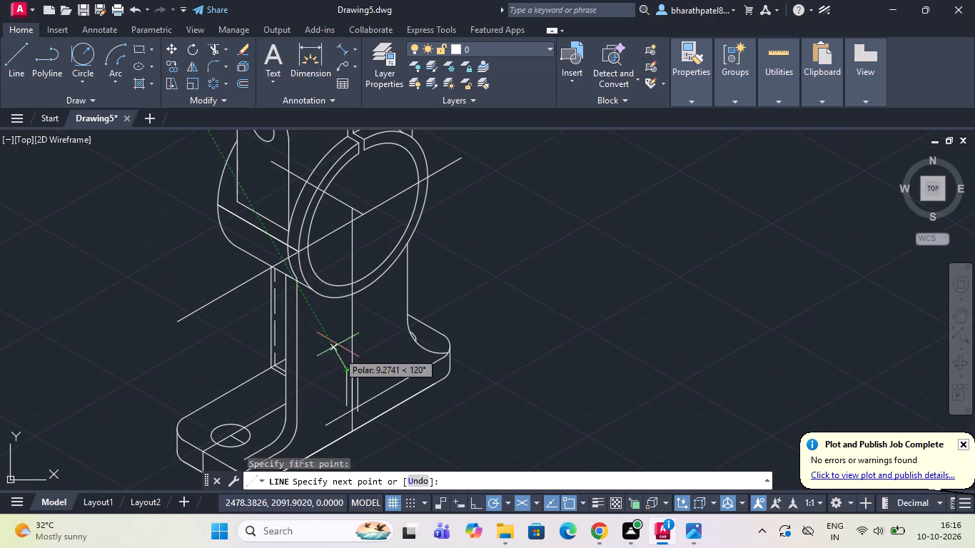
pyautogui.scroll(2, 349, 280)
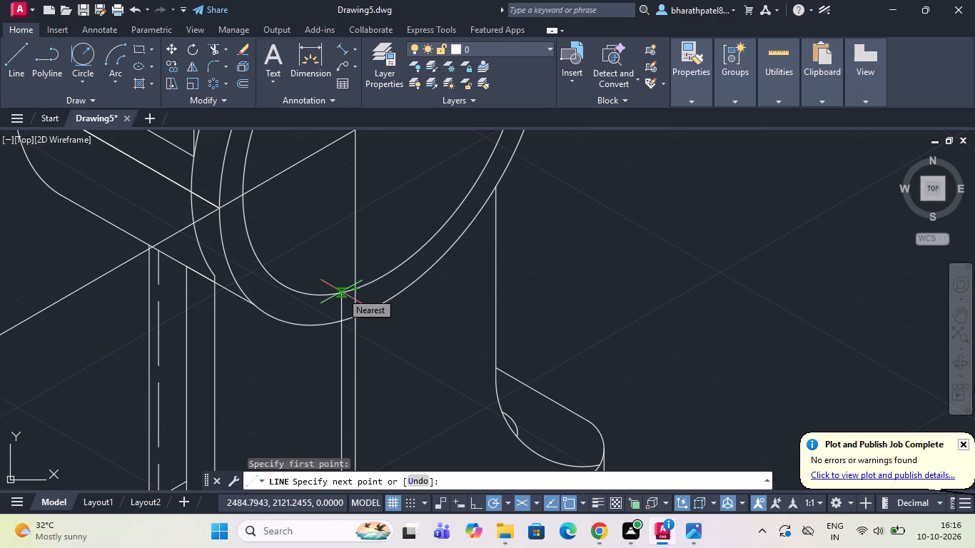
pyautogui.scroll(-1, 342, 286)
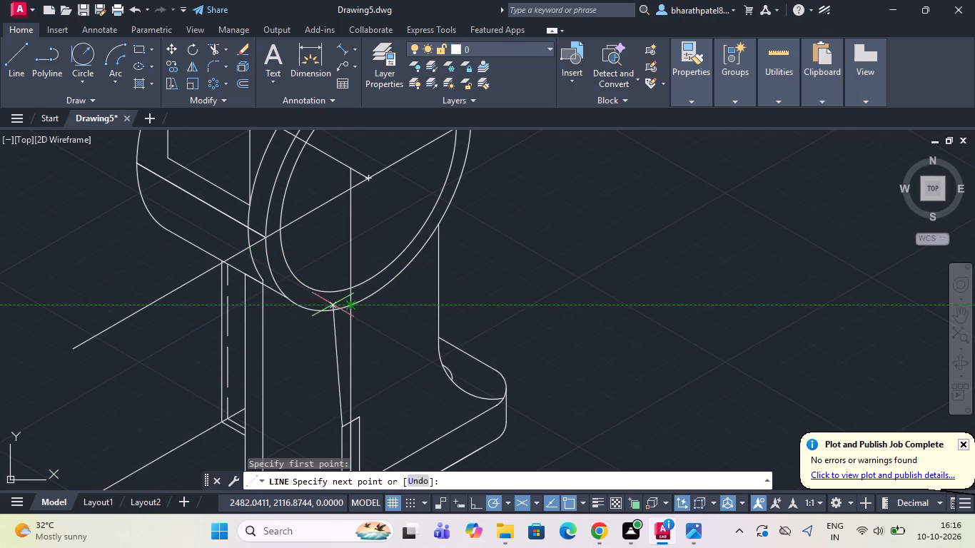
pyautogui.click(335, 273)
pyautogui.press('Escape')
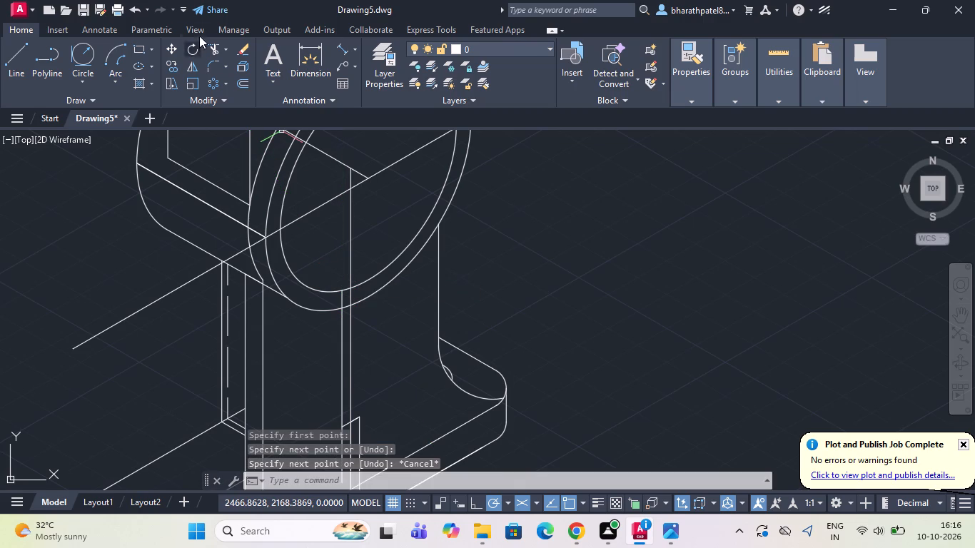
# Trim the new vertical line's upper piece between the boss's inner and outer ellipses.
pyautogui.moveTo(208, 49); pyautogui.dragTo(215, 59)
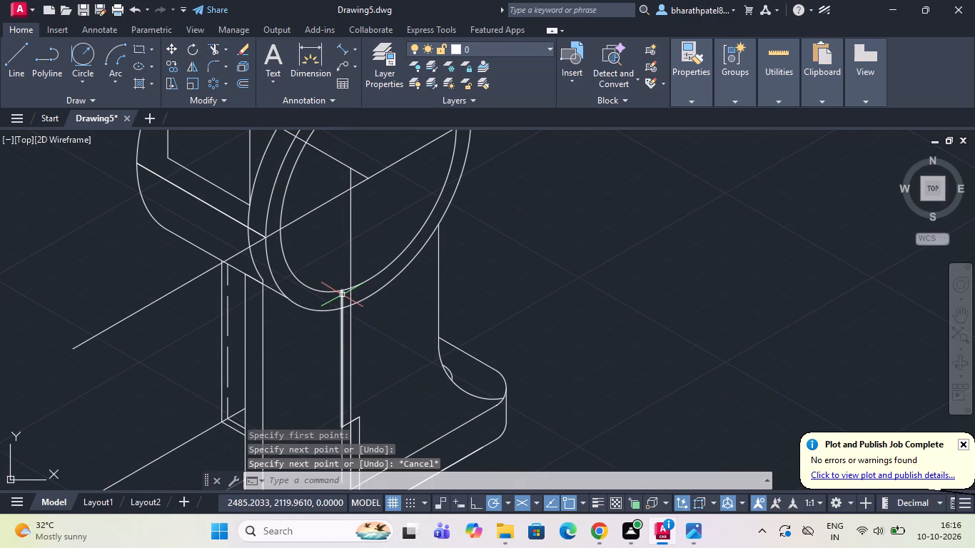
pyautogui.click(211, 46)
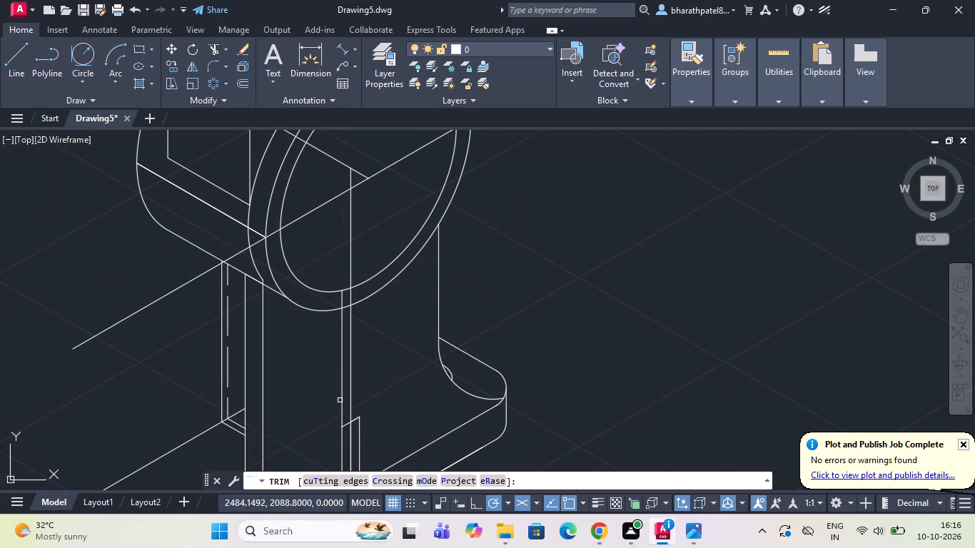
pyautogui.click(340, 300)
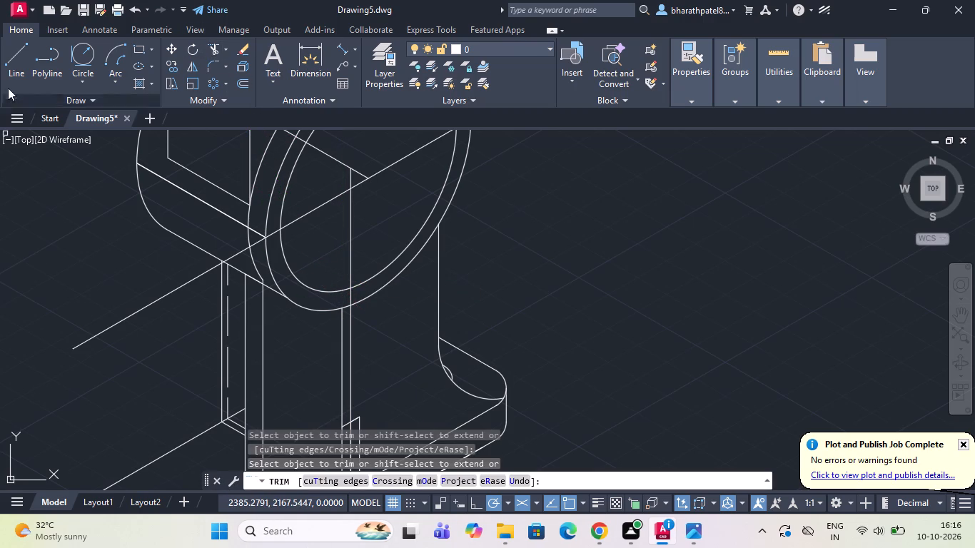
# Draw a slightly slanted line from the short 30° line's lower end up to the boss's outer ellipse, just before the centre vertical.
pyautogui.click(9, 67)
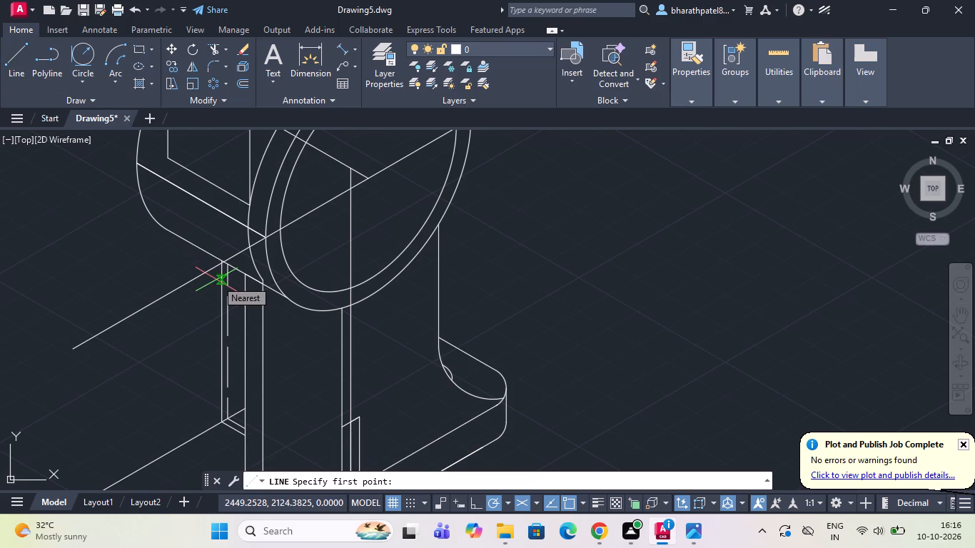
pyautogui.click(343, 428)
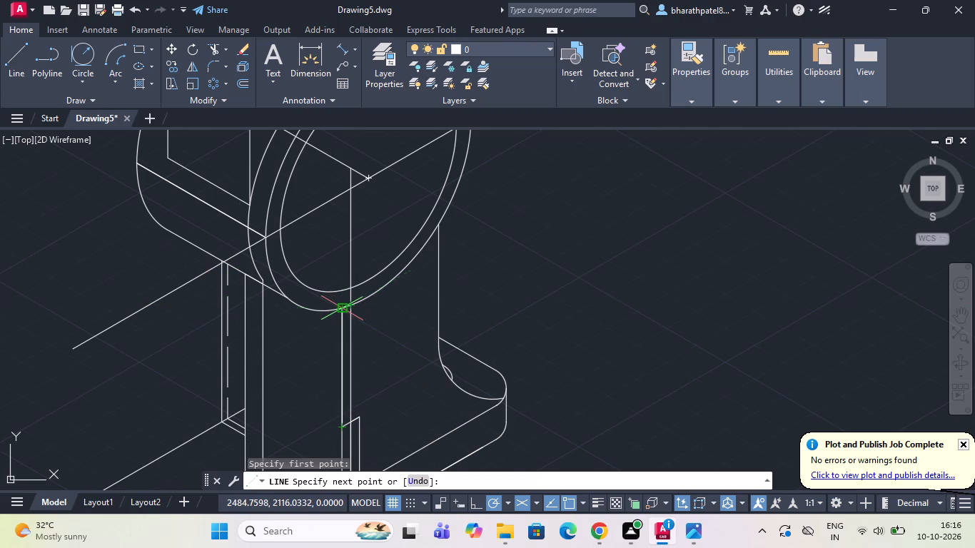
pyautogui.scroll(2, 343, 308)
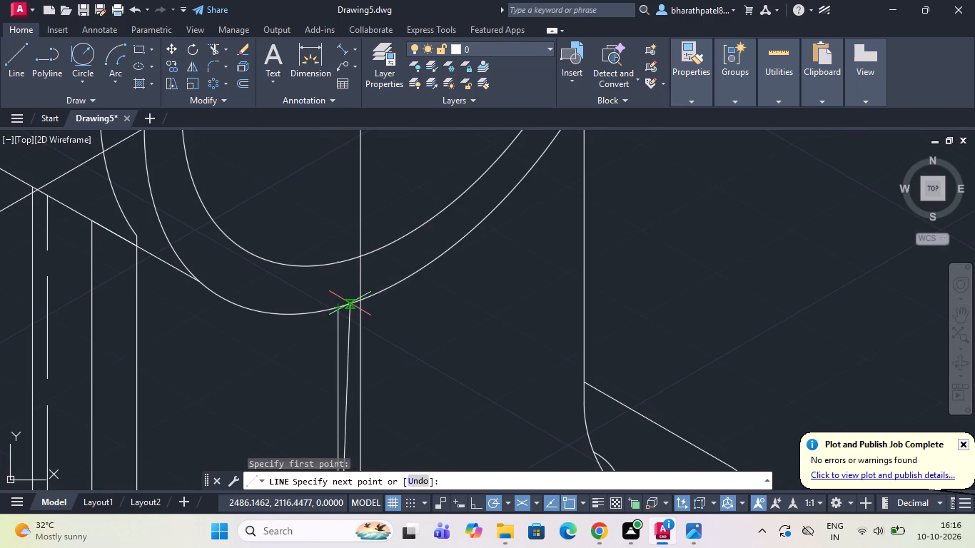
pyautogui.click(350, 303)
pyautogui.press('Escape')
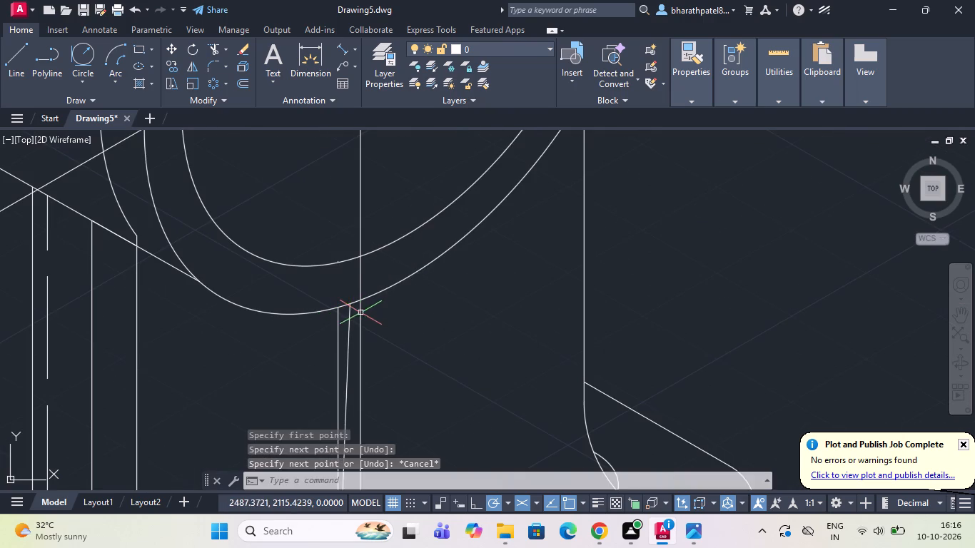
pyautogui.scroll(-3, 364, 295)
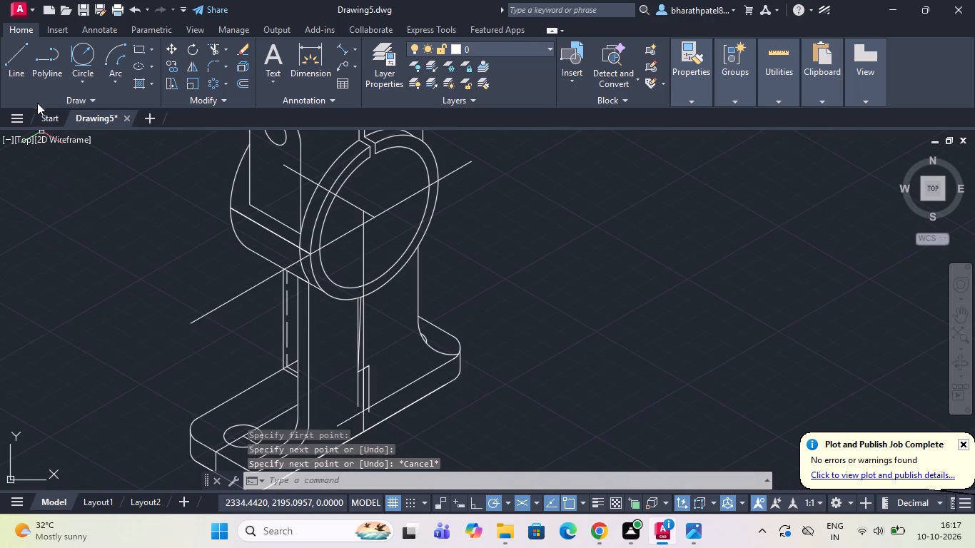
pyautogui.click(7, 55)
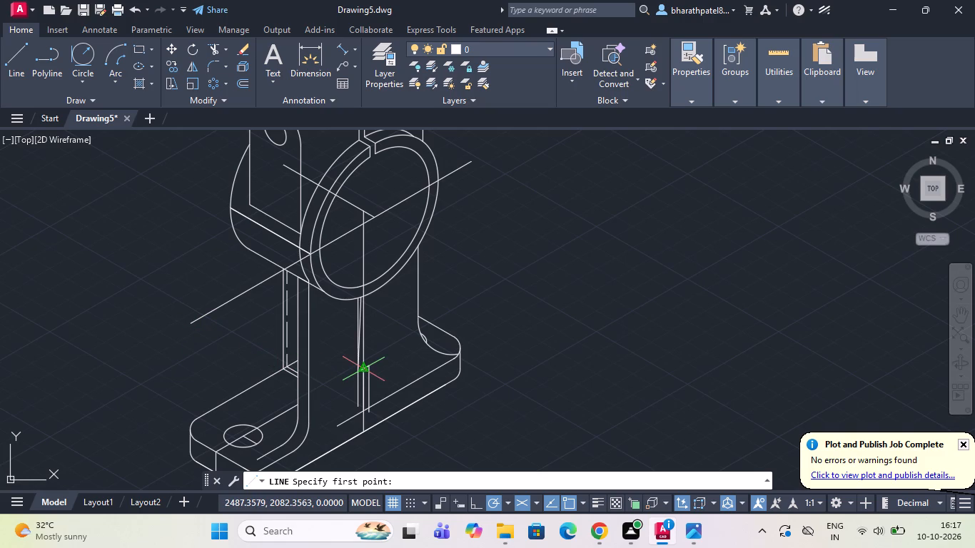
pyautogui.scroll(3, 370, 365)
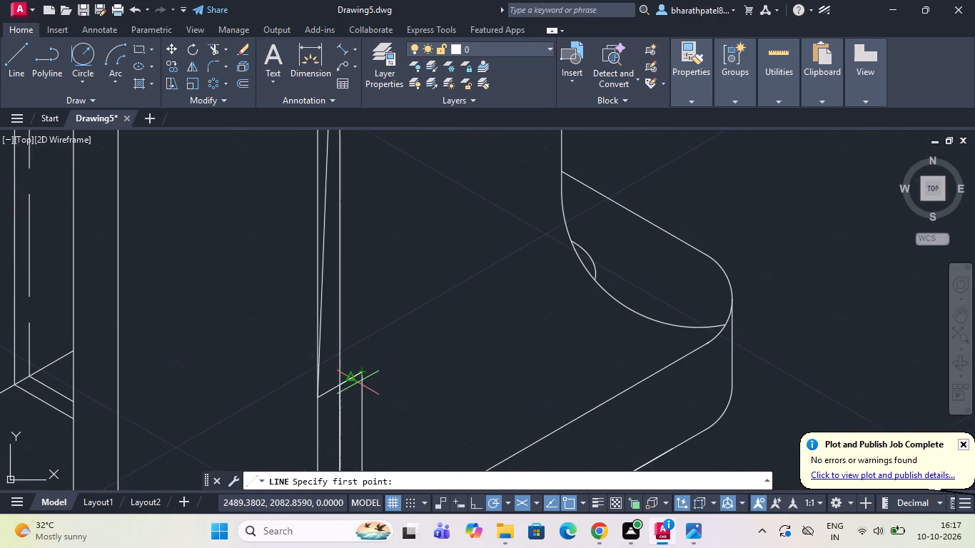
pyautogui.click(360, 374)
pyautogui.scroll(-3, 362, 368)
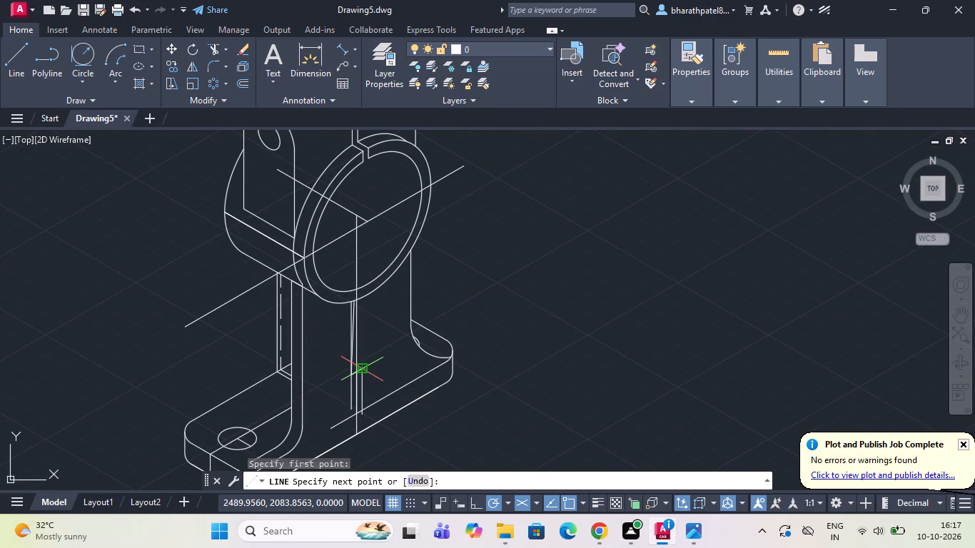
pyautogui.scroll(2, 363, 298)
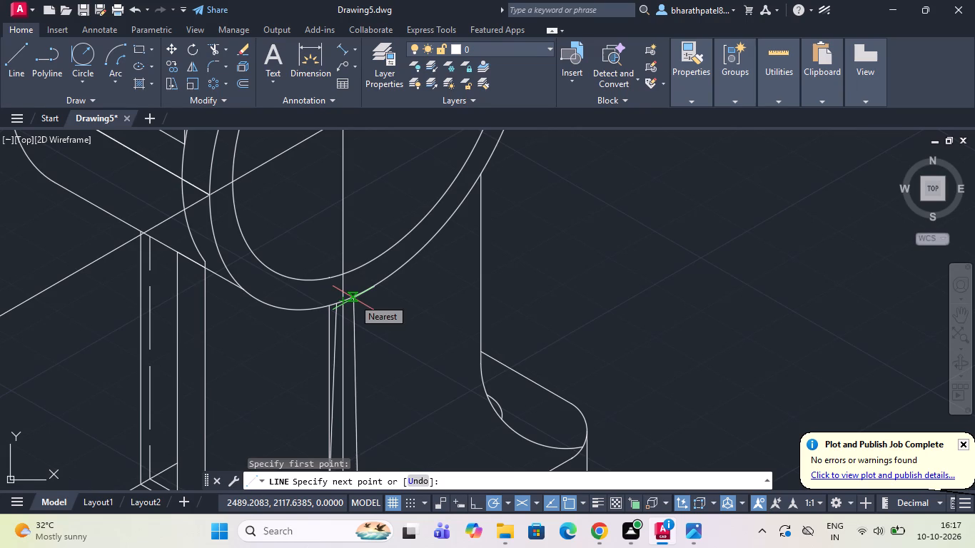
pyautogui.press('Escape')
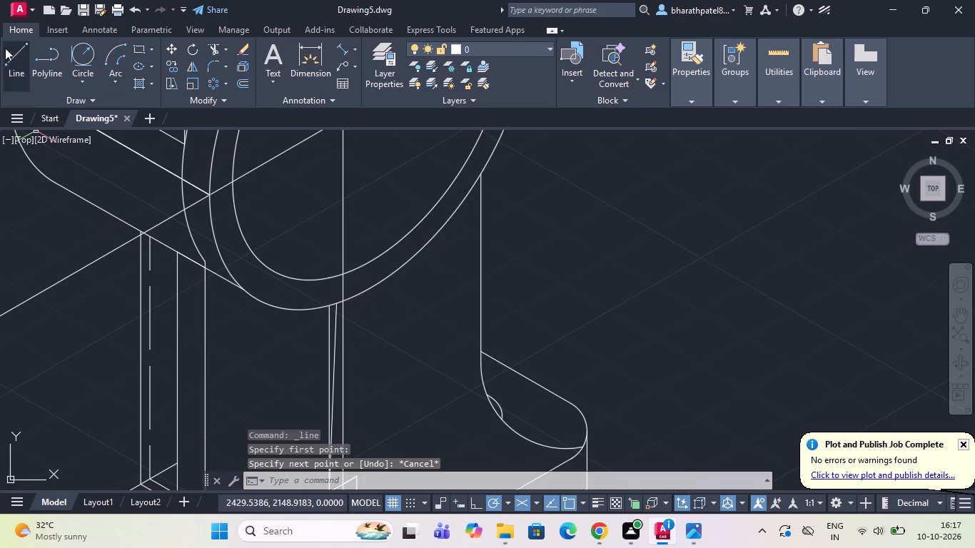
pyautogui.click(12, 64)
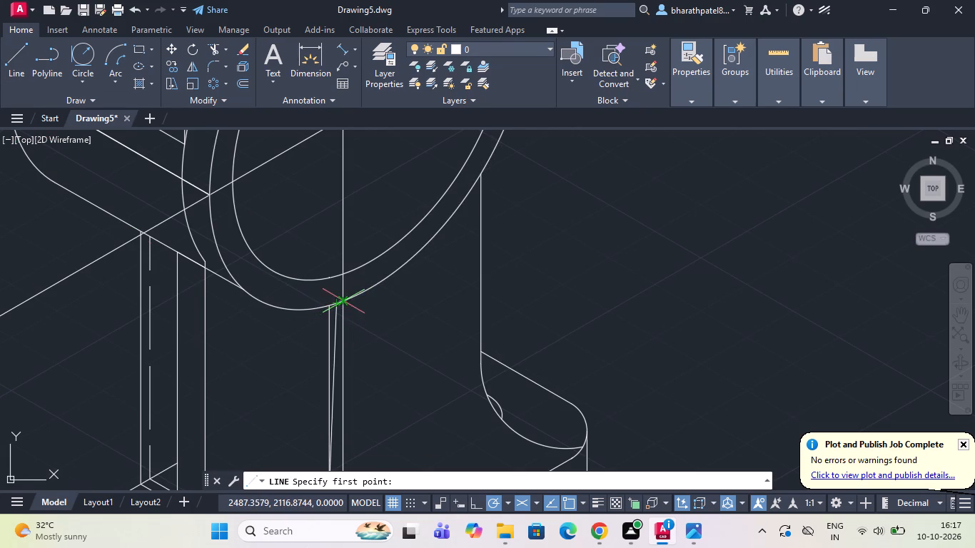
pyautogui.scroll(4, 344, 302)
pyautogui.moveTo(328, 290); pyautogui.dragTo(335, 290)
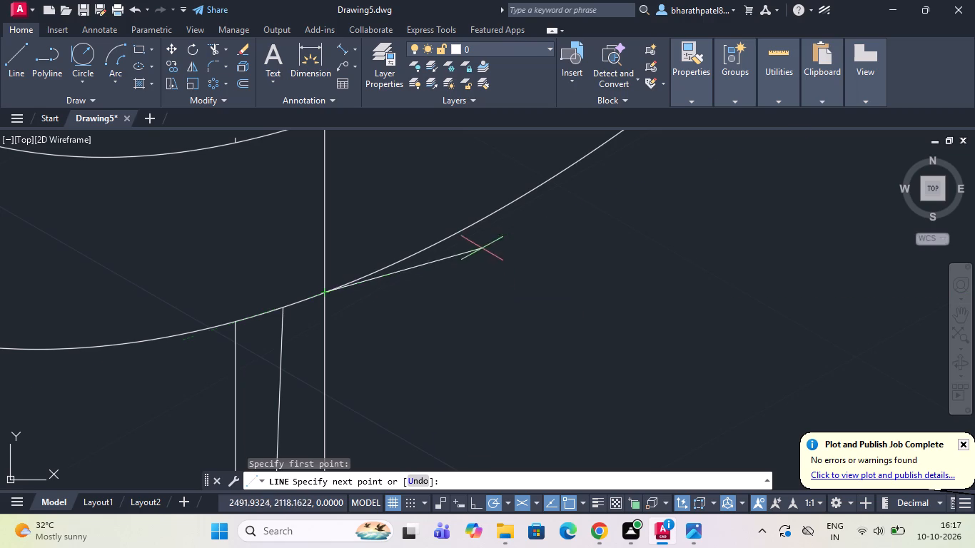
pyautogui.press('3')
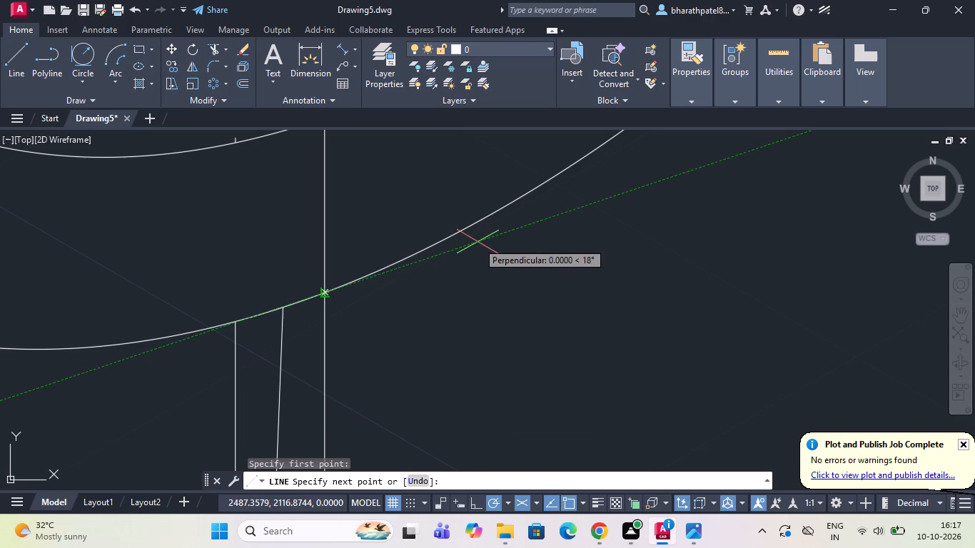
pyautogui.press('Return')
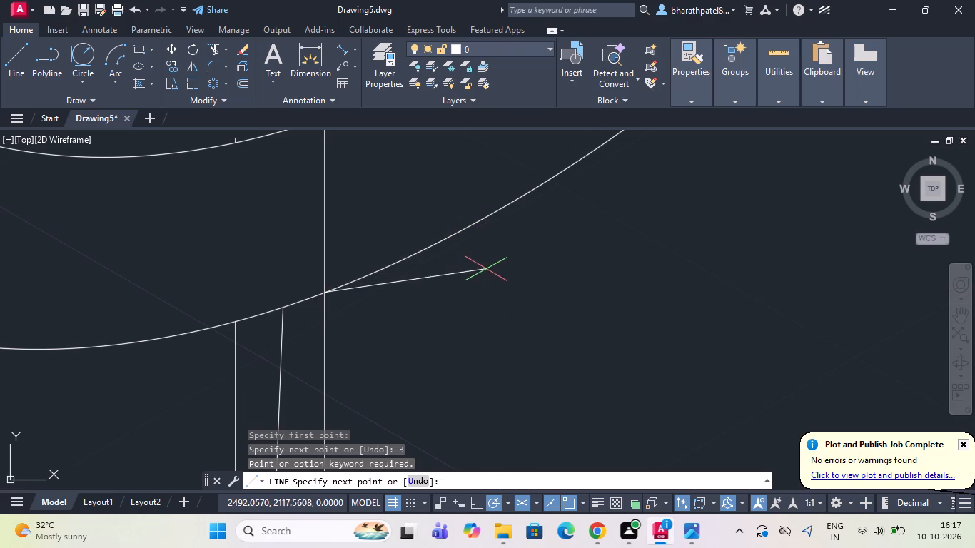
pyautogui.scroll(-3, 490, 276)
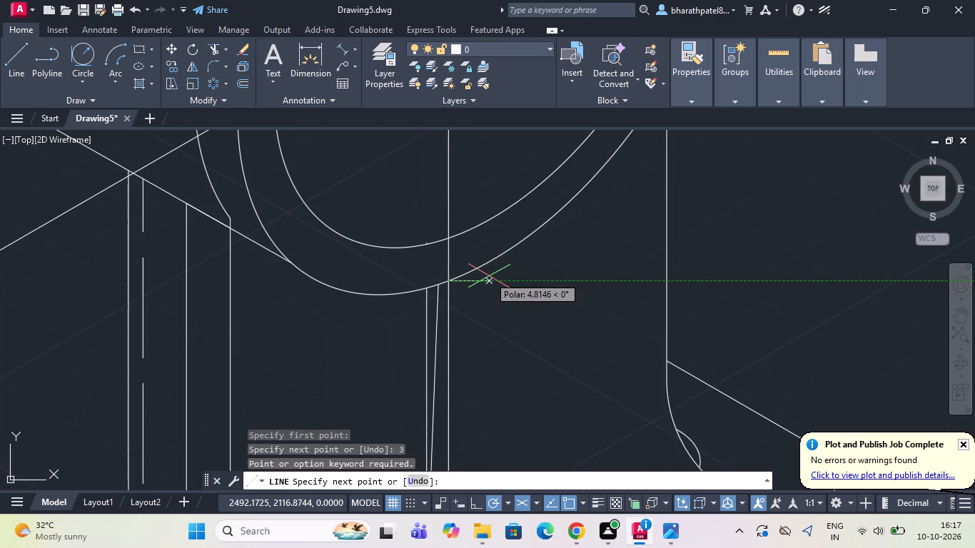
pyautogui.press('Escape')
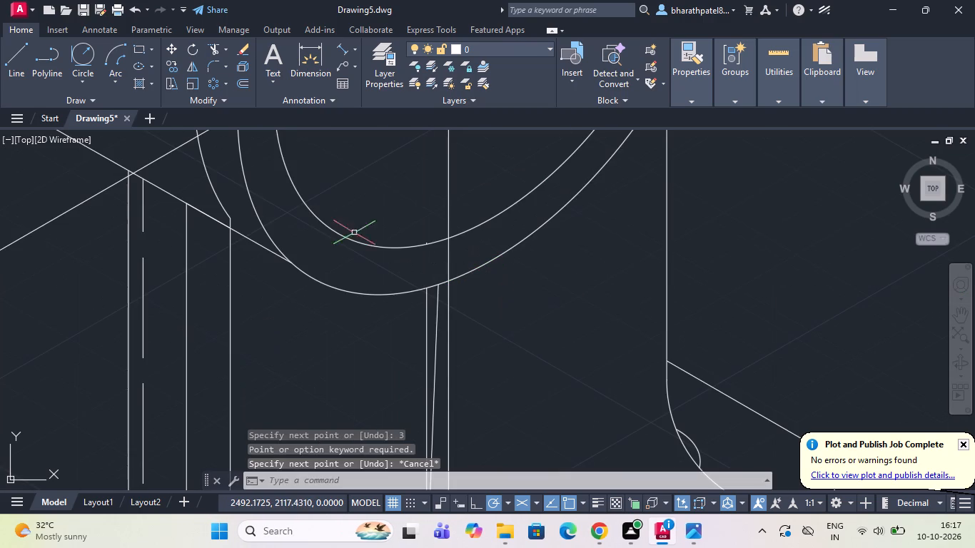
# Draw a 3-unit horizontal line at 0° from where the centre vertical crosses the boss's outer ellipse.
pyautogui.moveTo(12, 60); pyautogui.dragTo(26, 67)
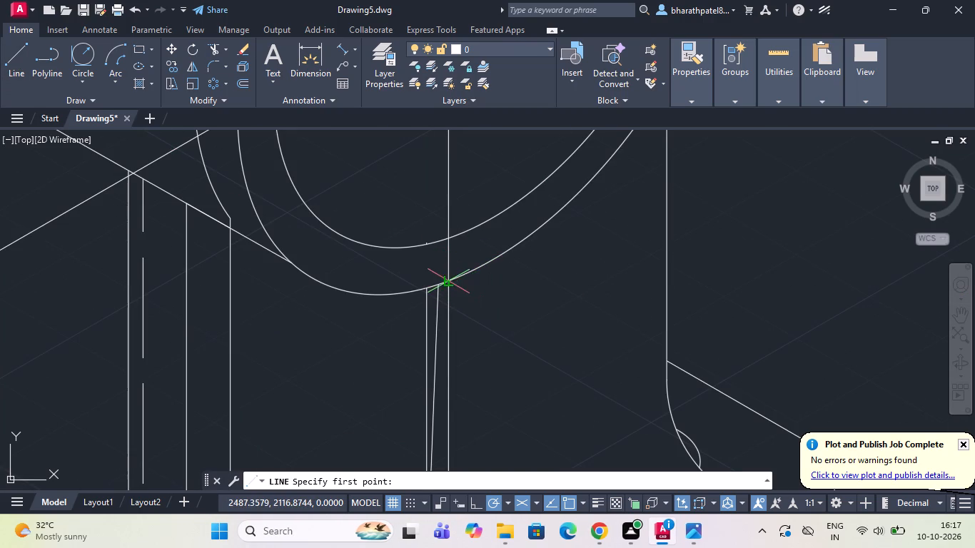
pyautogui.moveTo(453, 280); pyautogui.dragTo(460, 283)
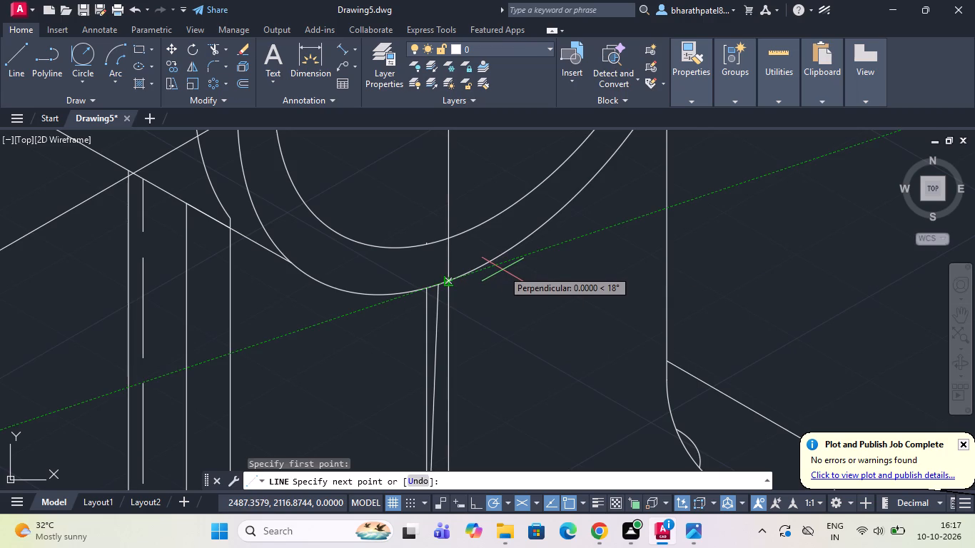
pyautogui.press('3')
pyautogui.press('Return')
pyautogui.scroll(-1, 505, 270)
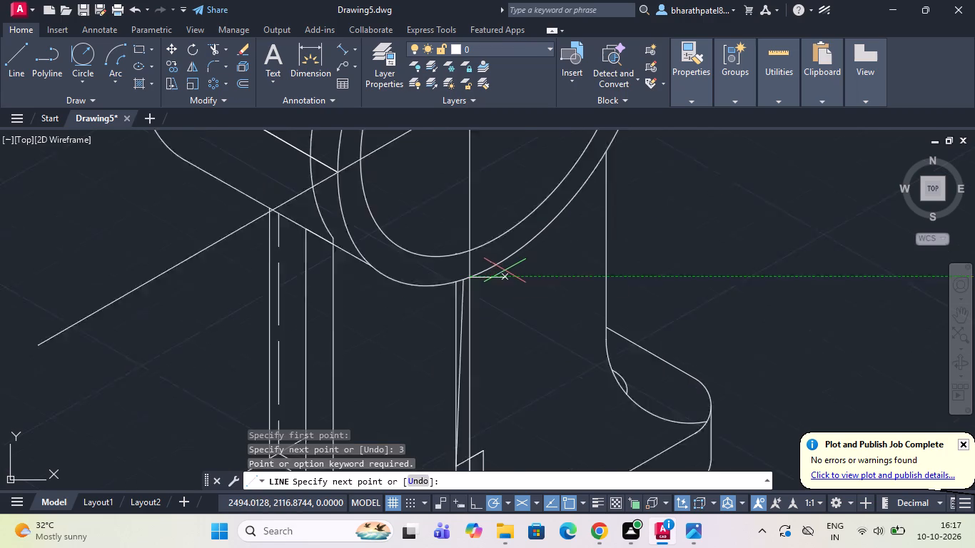
pyautogui.scroll(-1, 505, 270)
pyautogui.scroll(3, 471, 266)
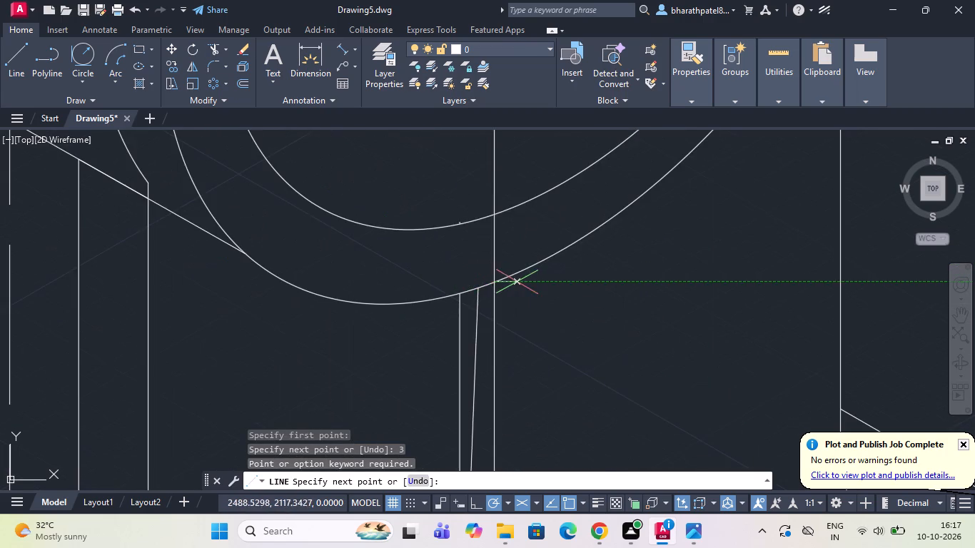
pyautogui.scroll(3, 517, 282)
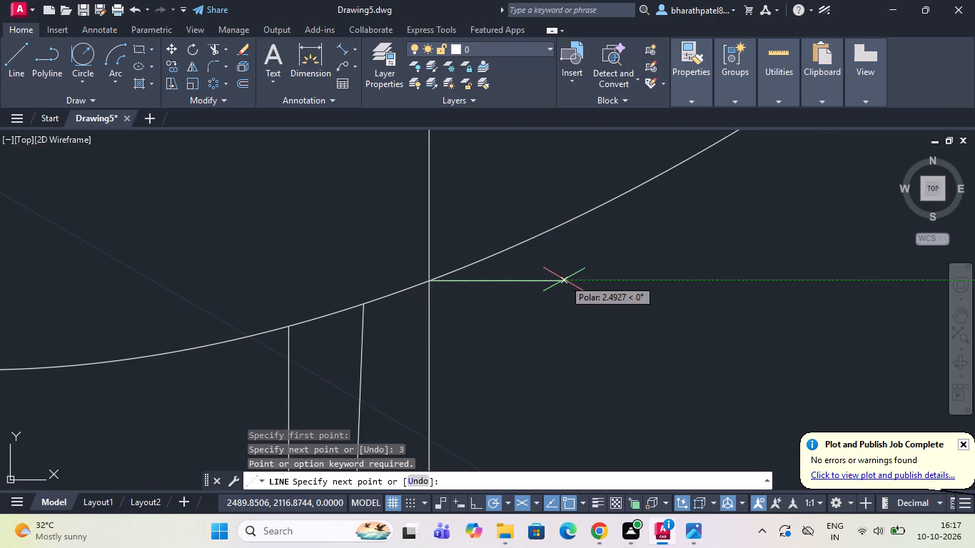
pyautogui.press('3')
pyautogui.press('Return')
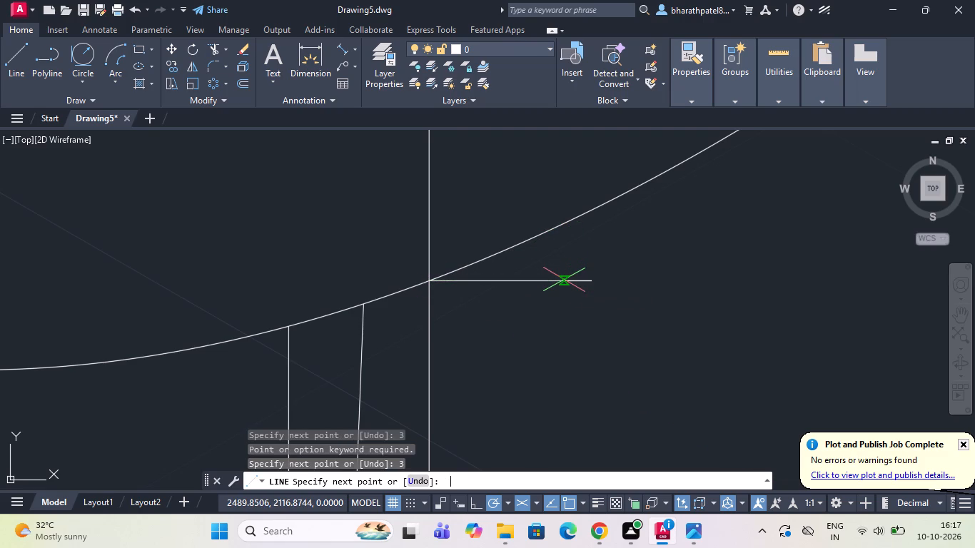
# Continue from the horizontal line's free end down to the upper end of the short 30° line to form one rib edge.
pyautogui.scroll(-8, 564, 278)
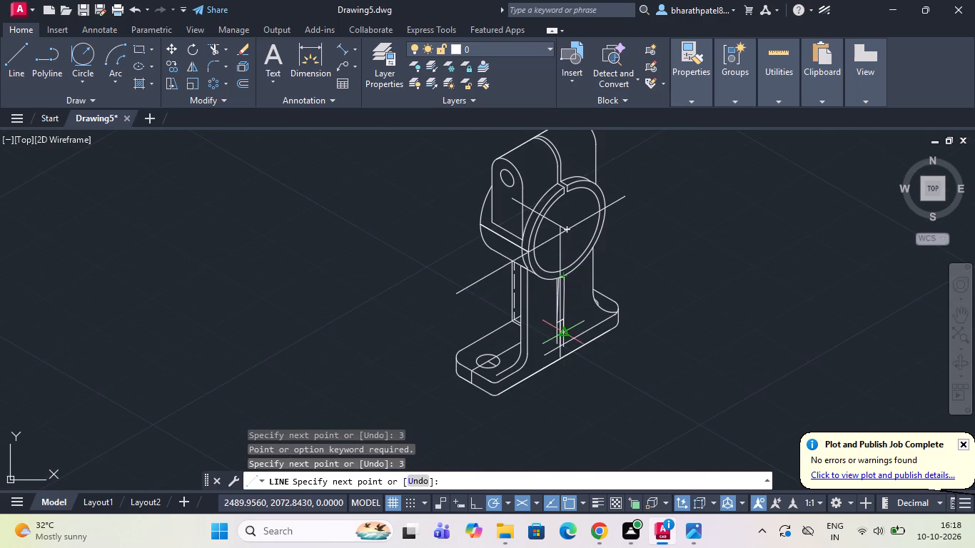
pyautogui.scroll(4, 565, 334)
pyautogui.scroll(2, 551, 228)
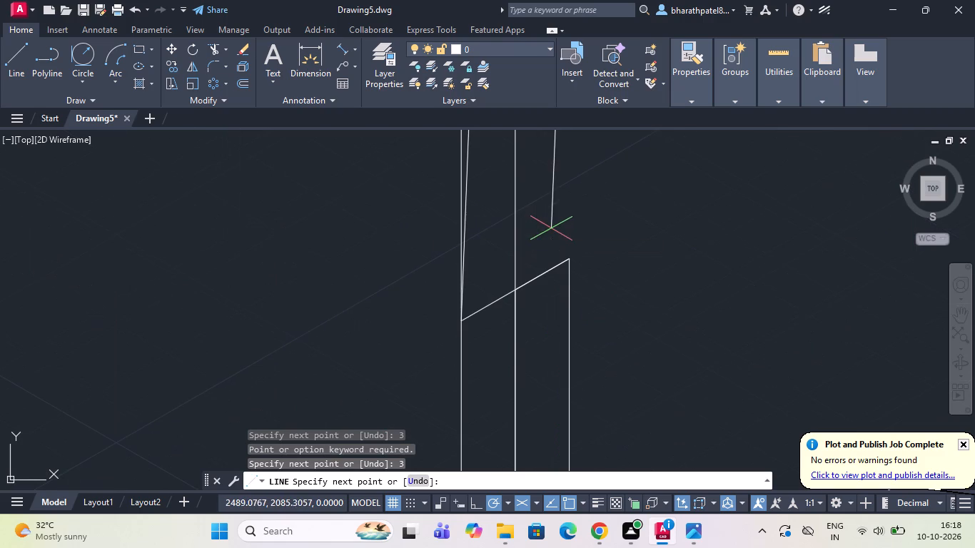
pyautogui.click(567, 258)
pyautogui.scroll(-4, 567, 258)
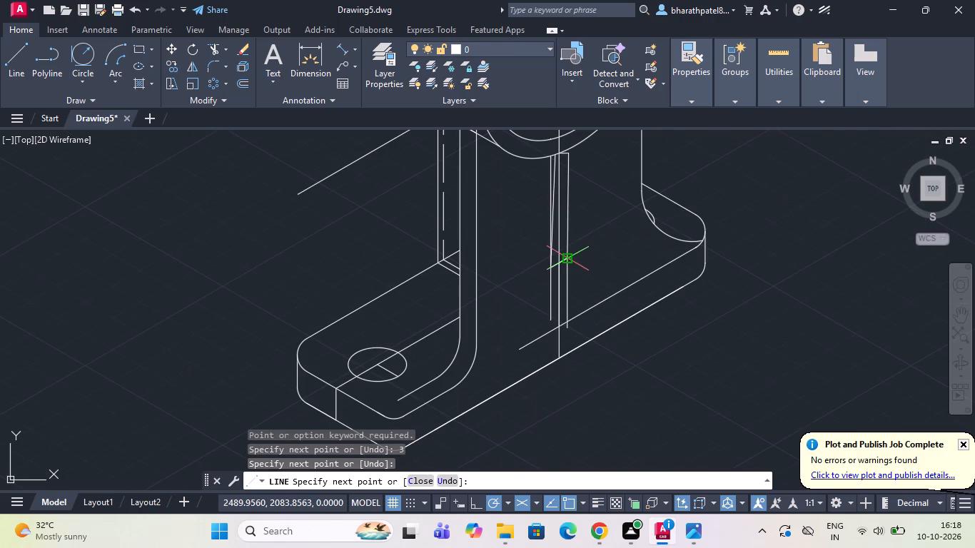
pyautogui.scroll(3, 570, 139)
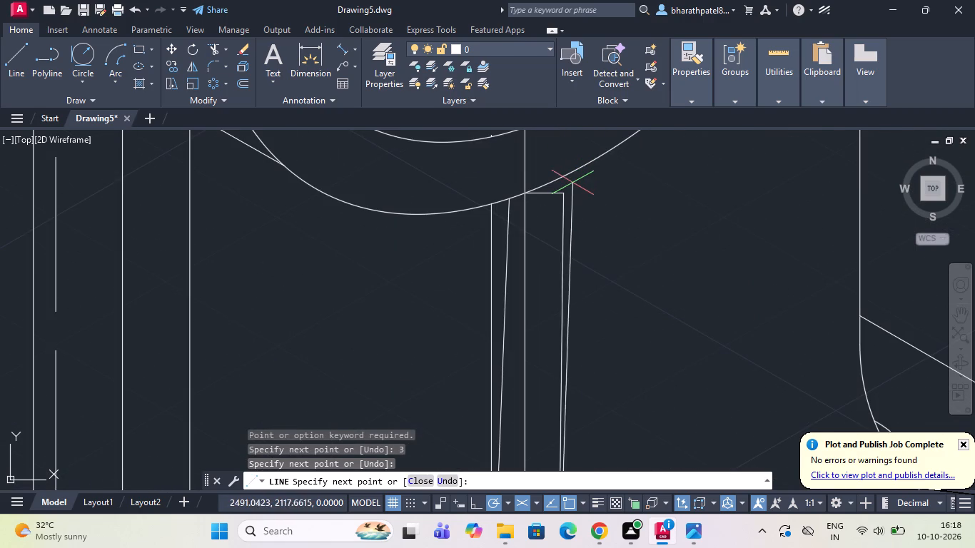
pyautogui.scroll(3, 570, 183)
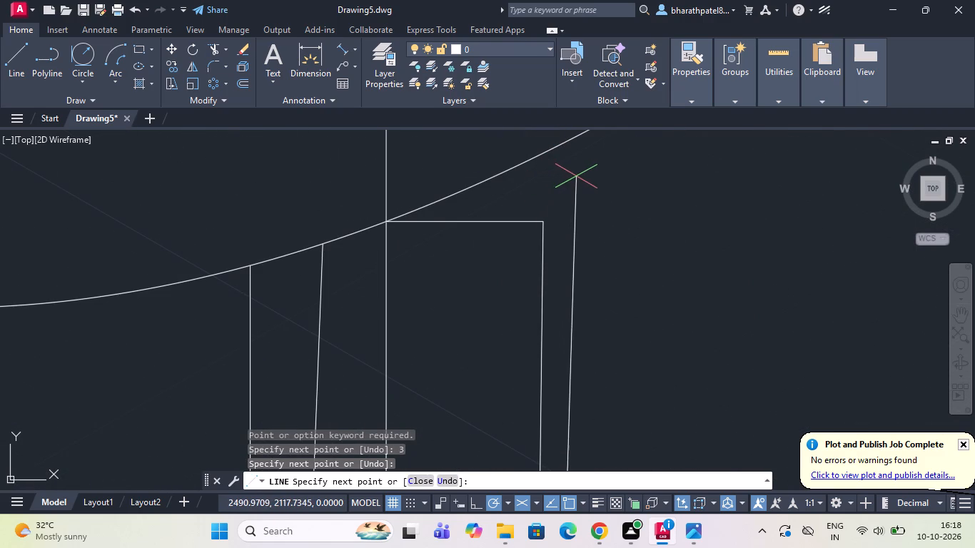
pyautogui.press('Escape')
# Draw a 3-unit horizontal line at 180° from the same crossing of the centre vertical and the boss's outer ellipse.
pyautogui.scroll(-4, 578, 177)
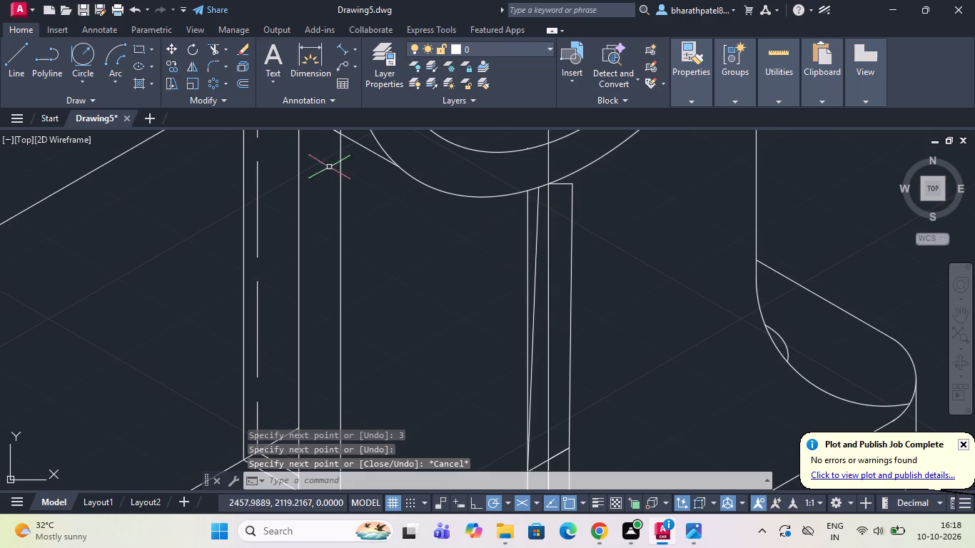
pyautogui.moveTo(10, 61); pyautogui.dragTo(24, 63)
pyautogui.scroll(3, 543, 183)
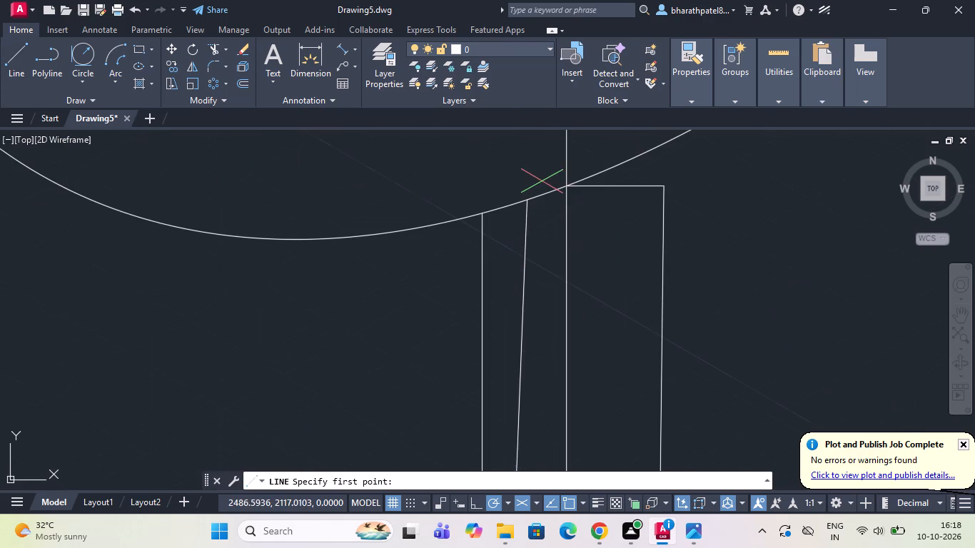
pyautogui.click(567, 183)
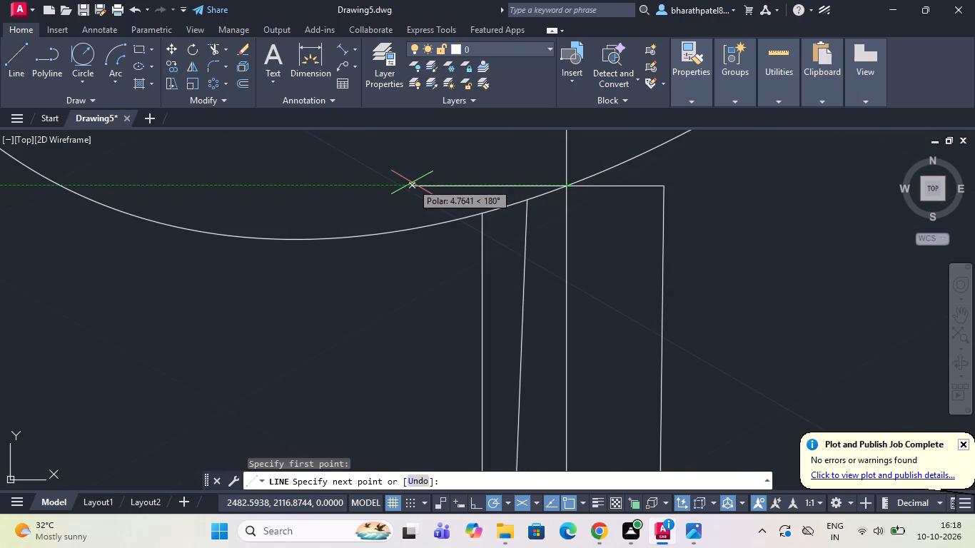
pyautogui.press('3')
pyautogui.press('Return')
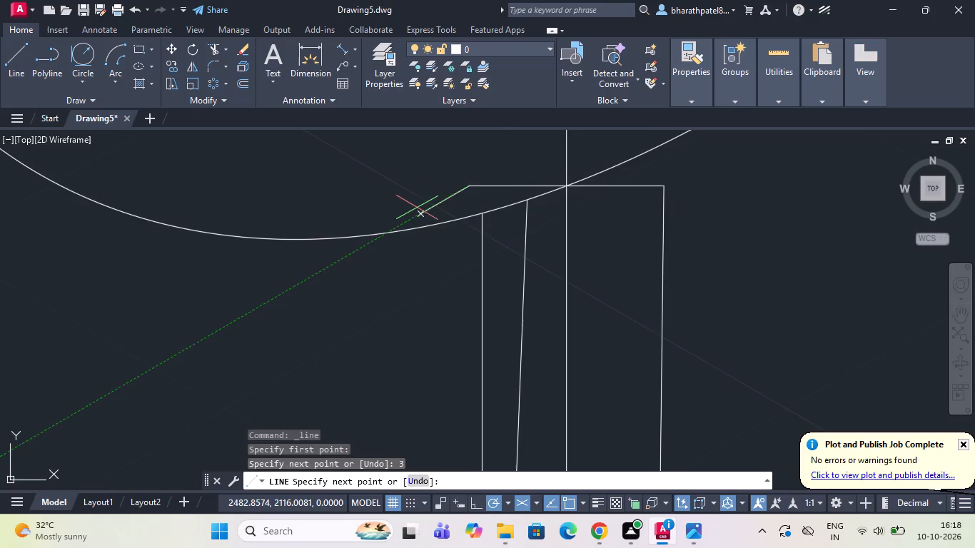
# Continue from the 180° line's free end down to the lower end of the short 30° line to form the opposite rib edge.
pyautogui.scroll(-5, 424, 226)
pyautogui.scroll(1, 435, 385)
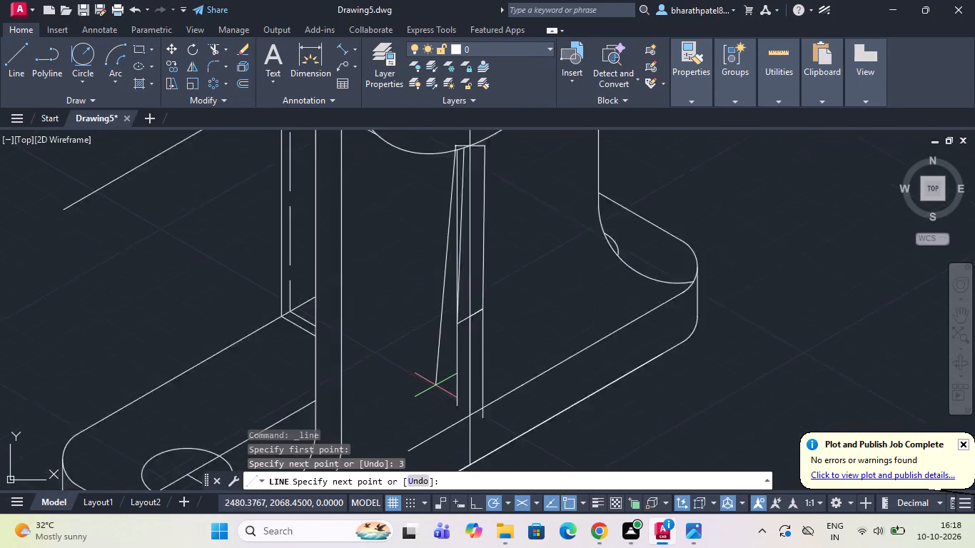
pyautogui.scroll(2, 435, 385)
pyautogui.click(489, 230)
pyautogui.scroll(-4, 485, 243)
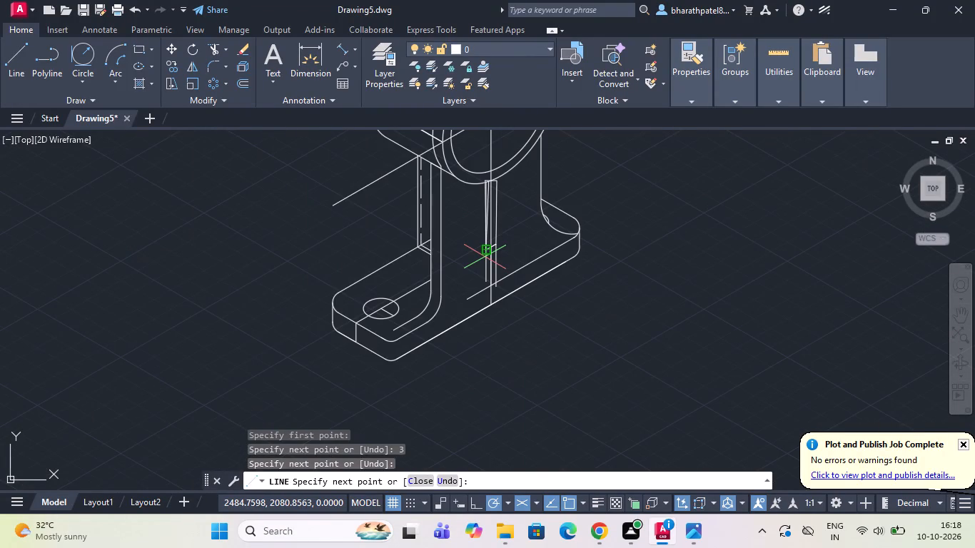
pyautogui.press('Escape')
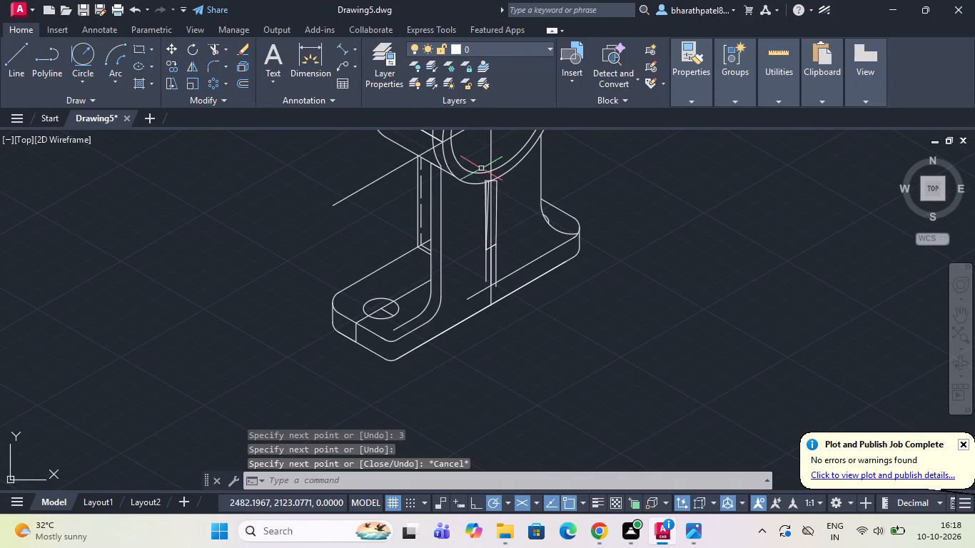
# Trim away the earlier vertical rib line below the boss's outer ellipse and the 3-unit horizontal line at 180°.
pyautogui.scroll(4, 481, 168)
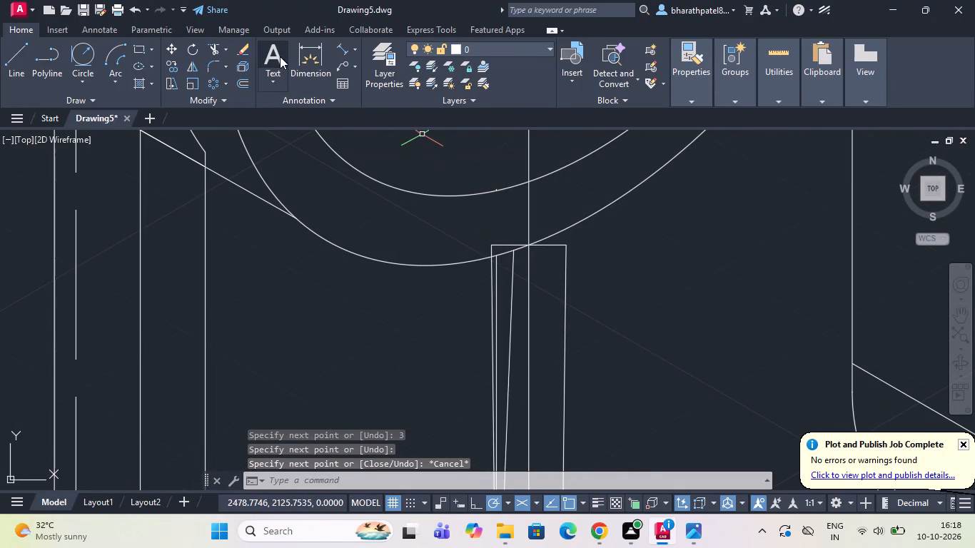
pyautogui.click(214, 41)
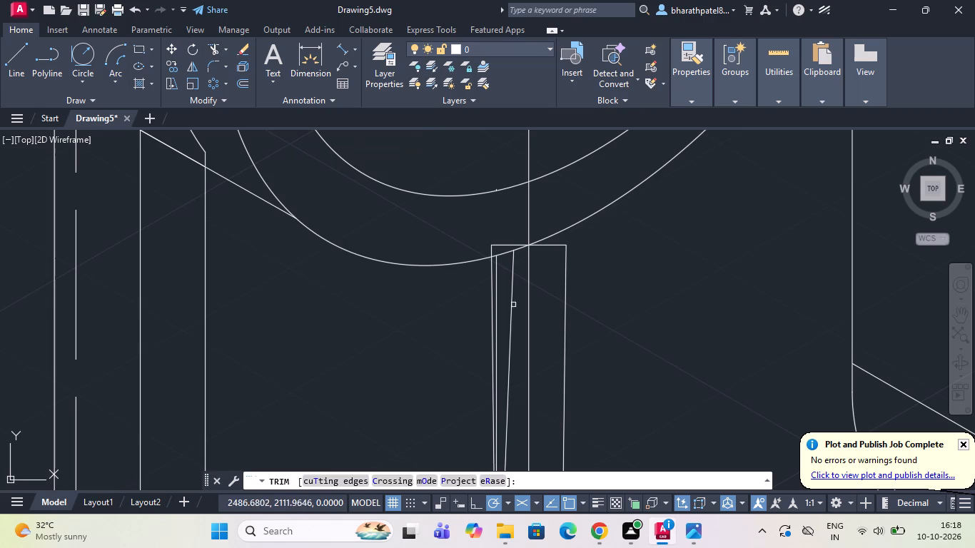
pyautogui.click(495, 290)
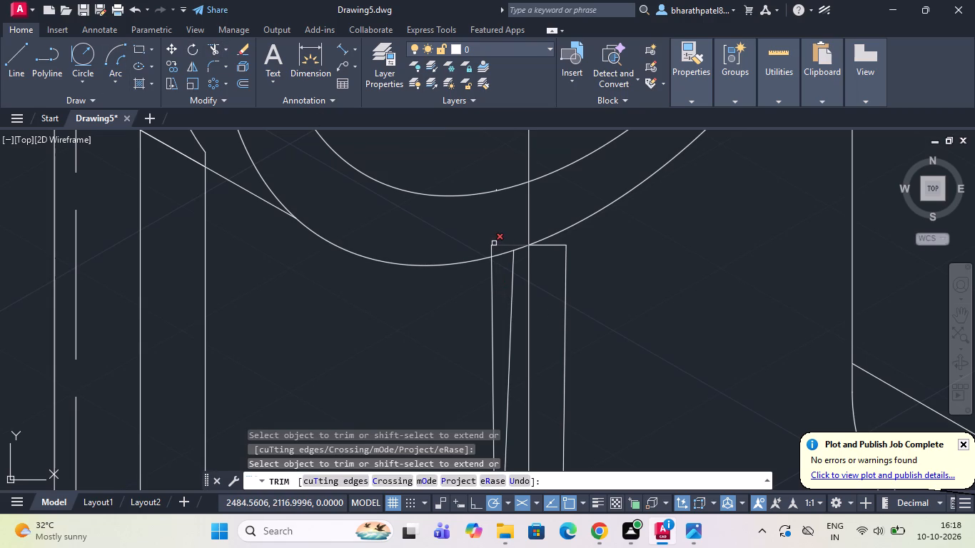
pyautogui.click(494, 243)
pyautogui.click(494, 246)
pyautogui.click(492, 253)
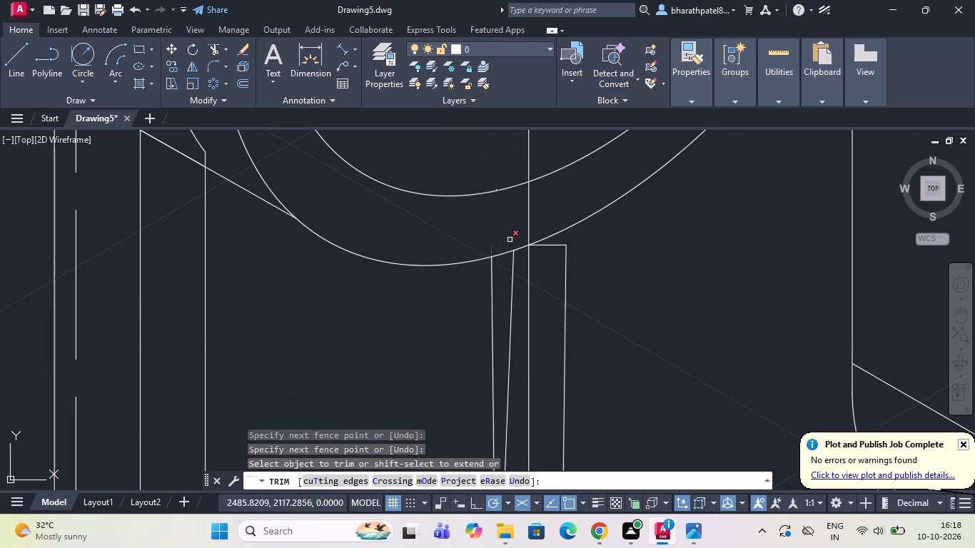
# Draw a short vertical line from the free end of the 3-unit horizontal line upward past the boss's outer ellipse.
pyautogui.moveTo(13, 54); pyautogui.dragTo(69, 62)
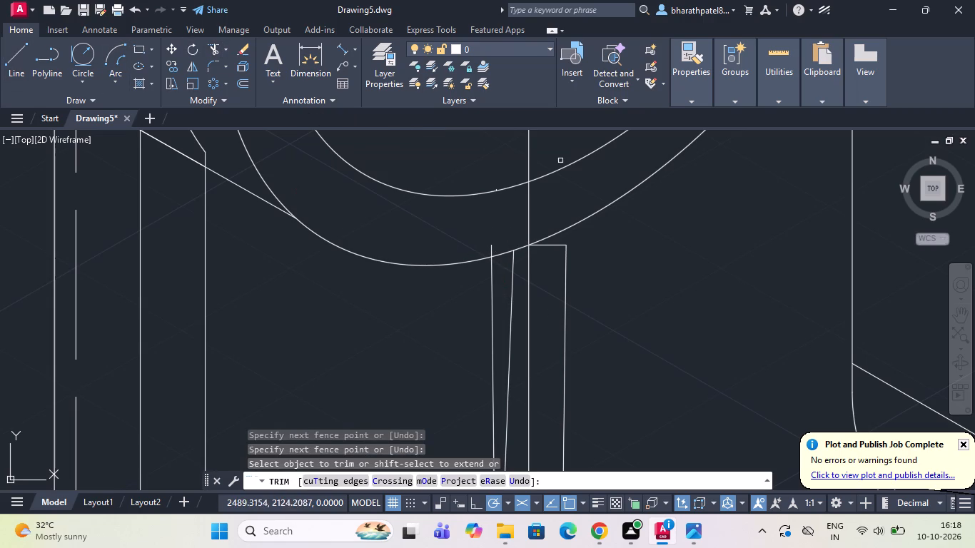
pyautogui.click(15, 62)
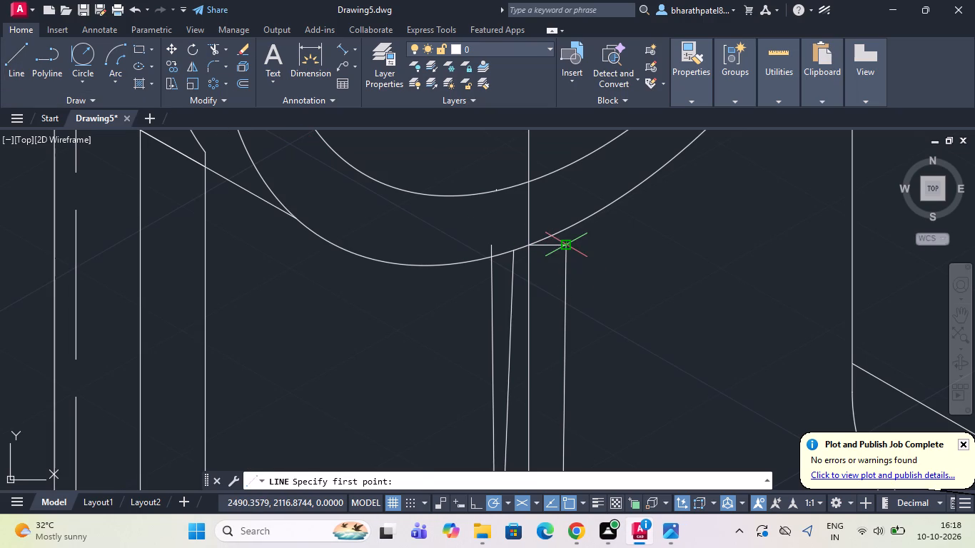
pyautogui.click(570, 248)
pyautogui.click(568, 193)
pyautogui.press('Escape')
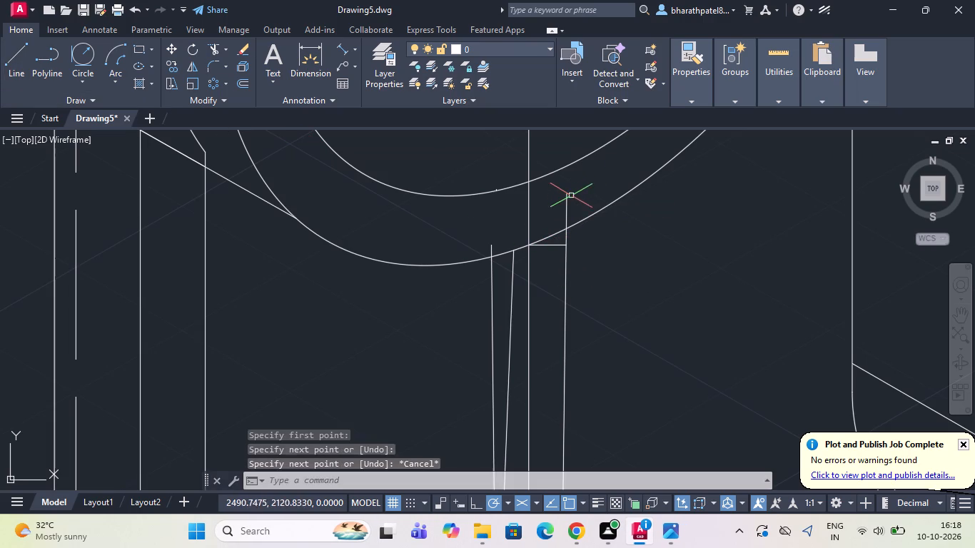
# Trim the new vertical line's excess above the boss's outer ellipse, the 3-unit horizontal line, and the slanted line between the rib edges.
pyautogui.click(212, 46)
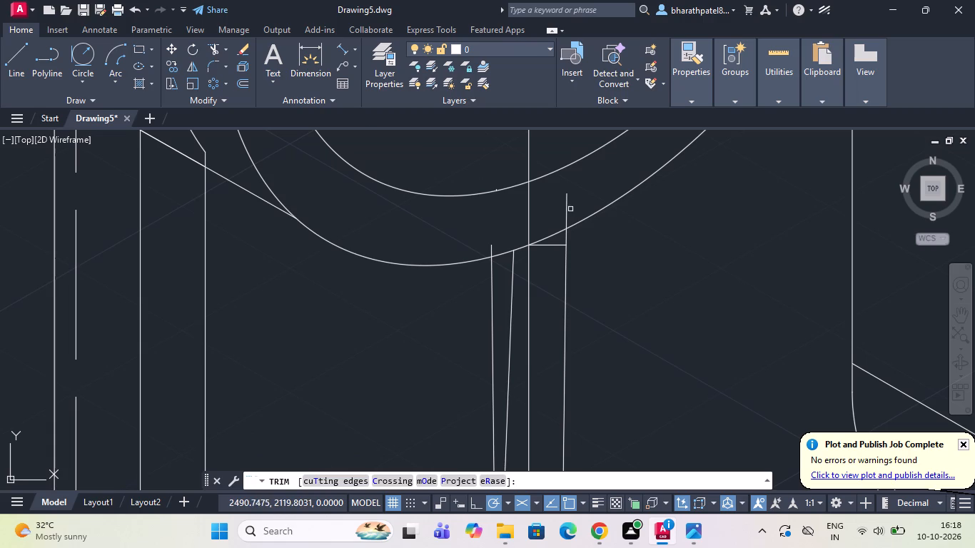
pyautogui.click(567, 212)
pyautogui.click(550, 245)
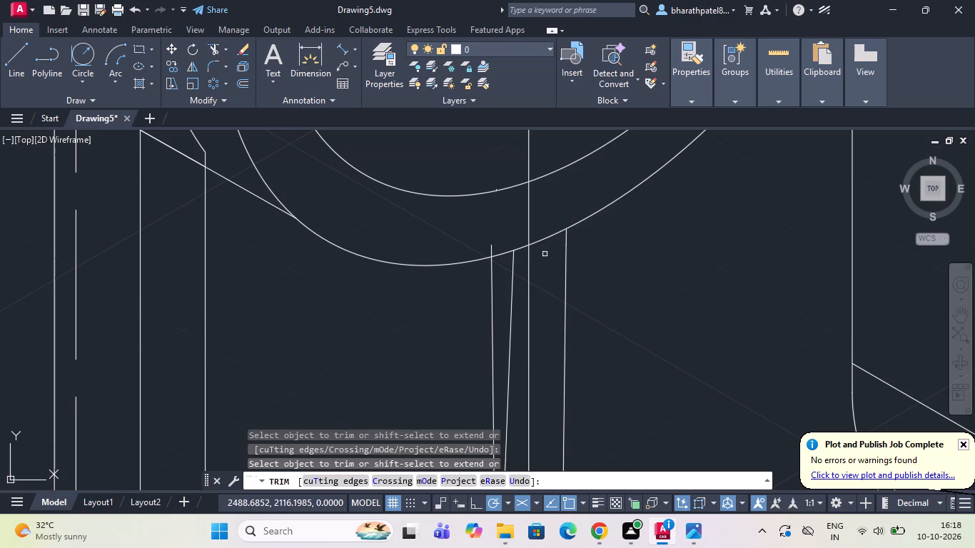
pyautogui.click(512, 270)
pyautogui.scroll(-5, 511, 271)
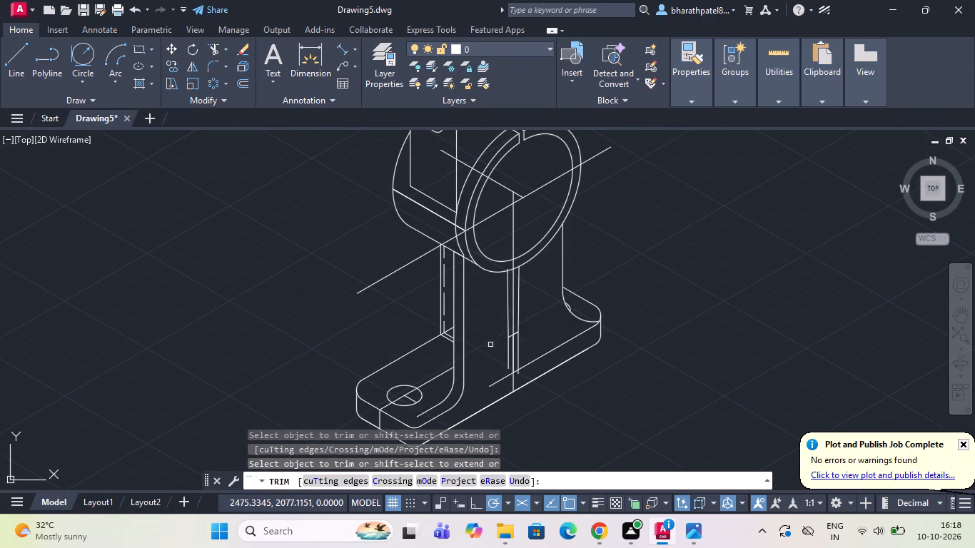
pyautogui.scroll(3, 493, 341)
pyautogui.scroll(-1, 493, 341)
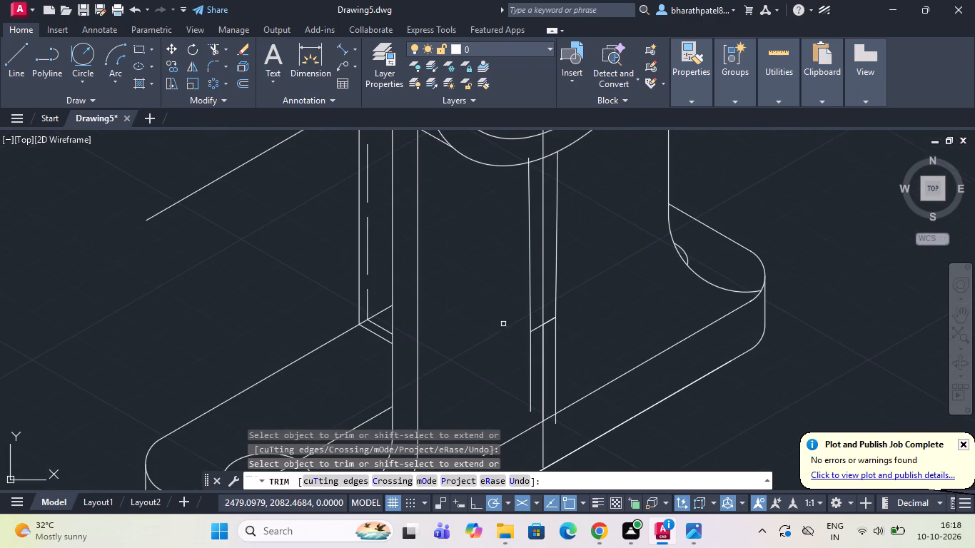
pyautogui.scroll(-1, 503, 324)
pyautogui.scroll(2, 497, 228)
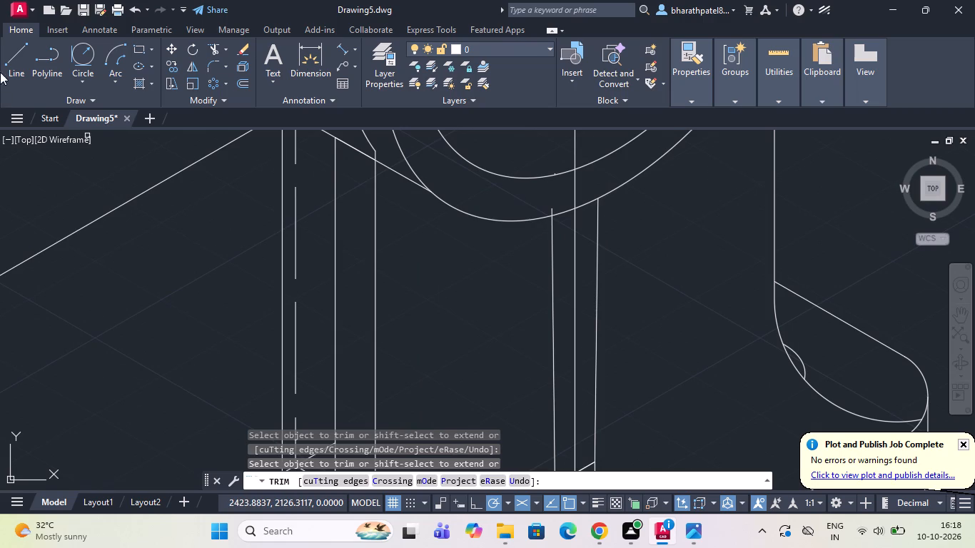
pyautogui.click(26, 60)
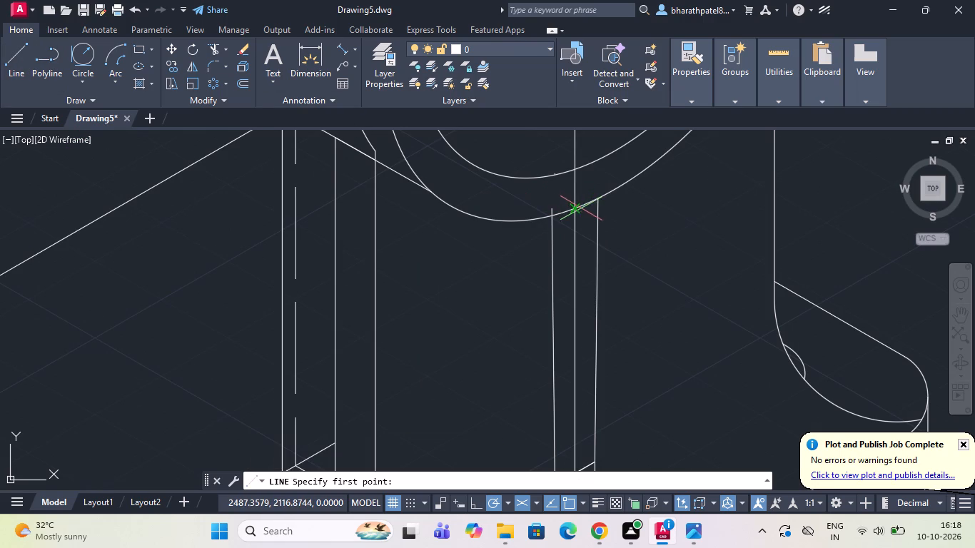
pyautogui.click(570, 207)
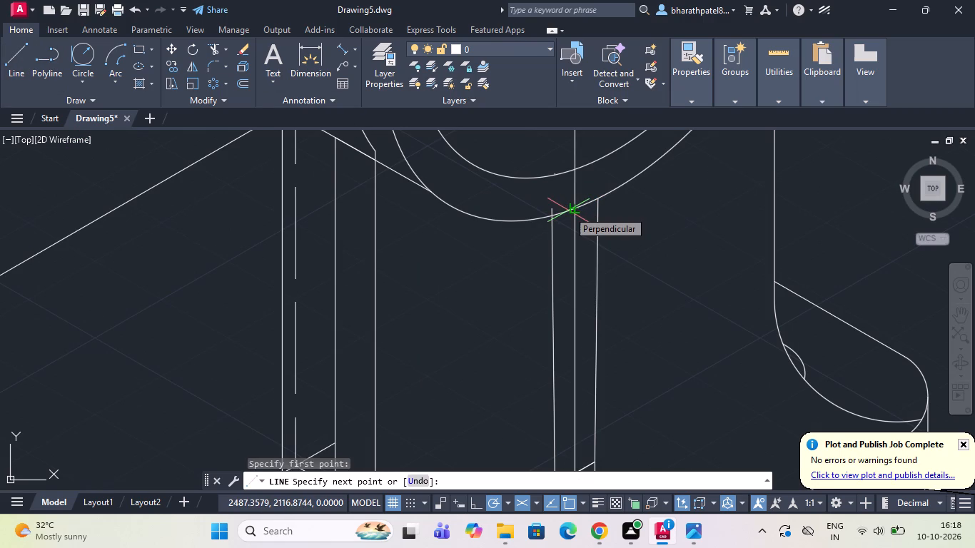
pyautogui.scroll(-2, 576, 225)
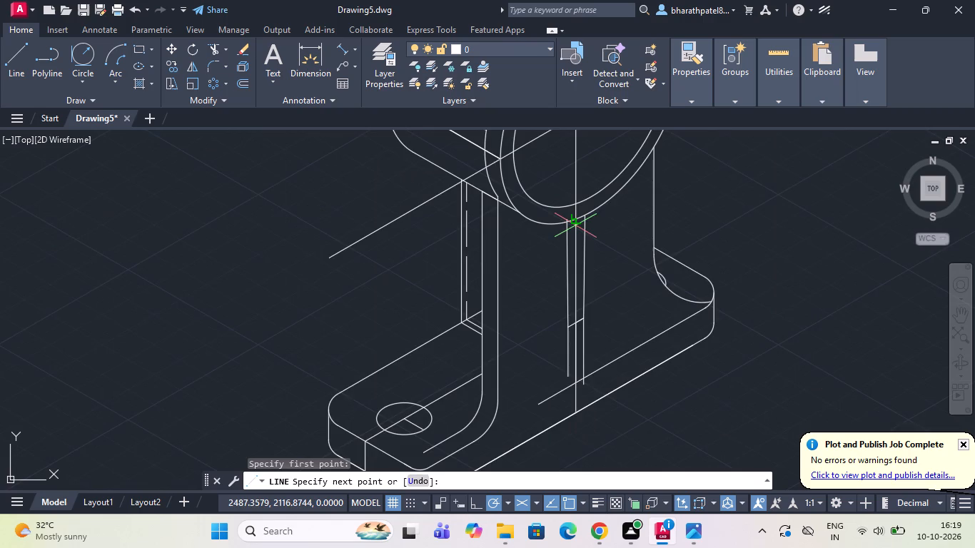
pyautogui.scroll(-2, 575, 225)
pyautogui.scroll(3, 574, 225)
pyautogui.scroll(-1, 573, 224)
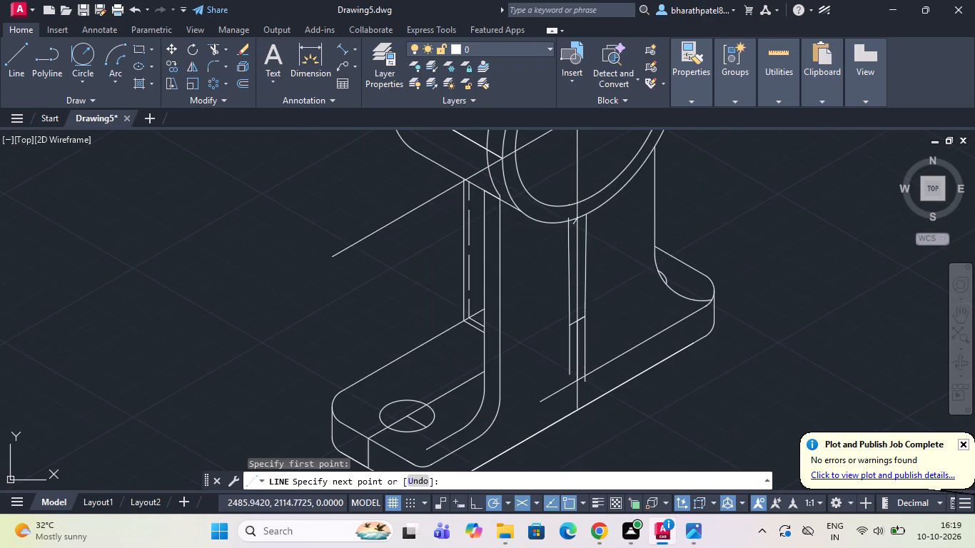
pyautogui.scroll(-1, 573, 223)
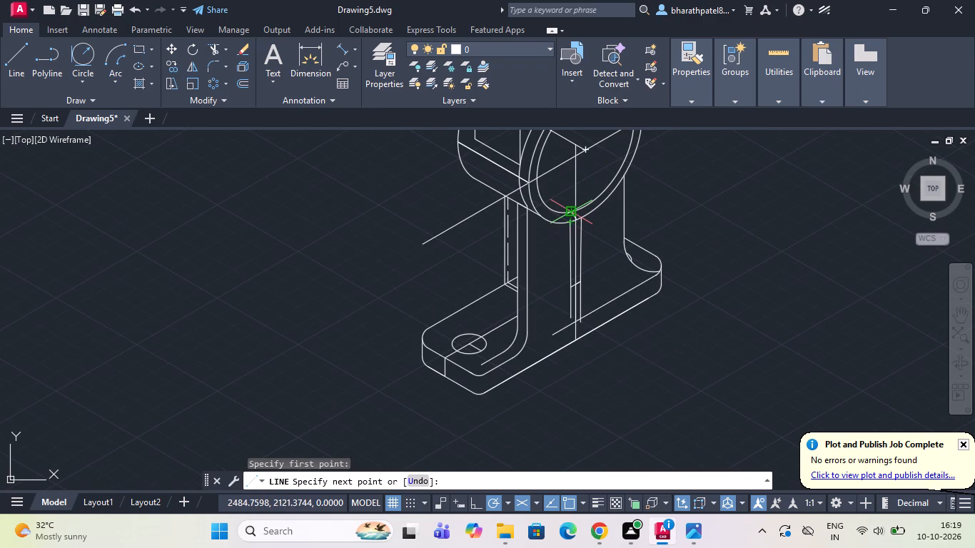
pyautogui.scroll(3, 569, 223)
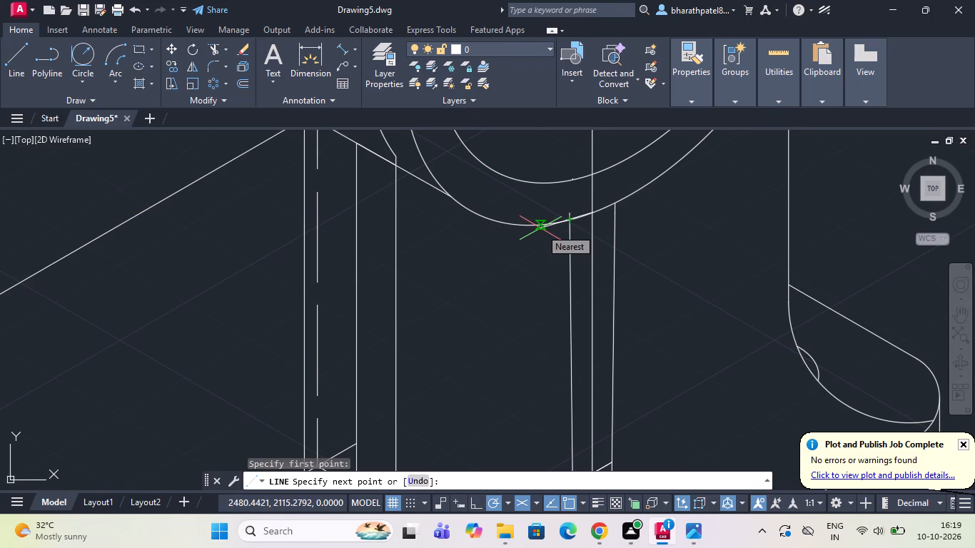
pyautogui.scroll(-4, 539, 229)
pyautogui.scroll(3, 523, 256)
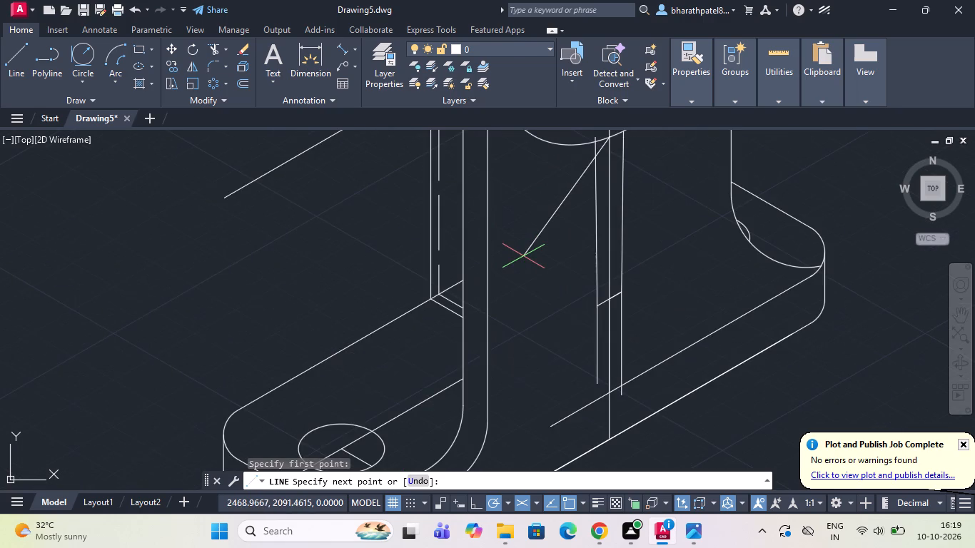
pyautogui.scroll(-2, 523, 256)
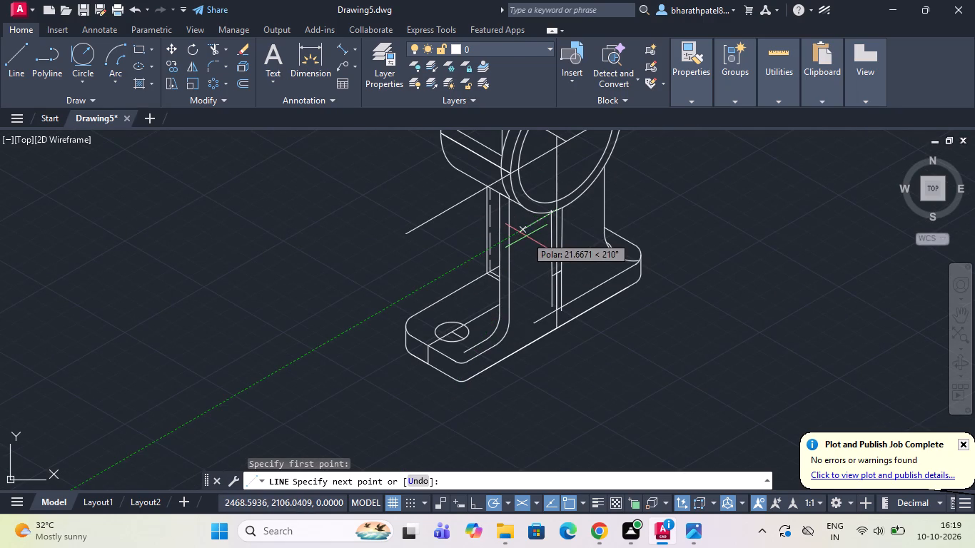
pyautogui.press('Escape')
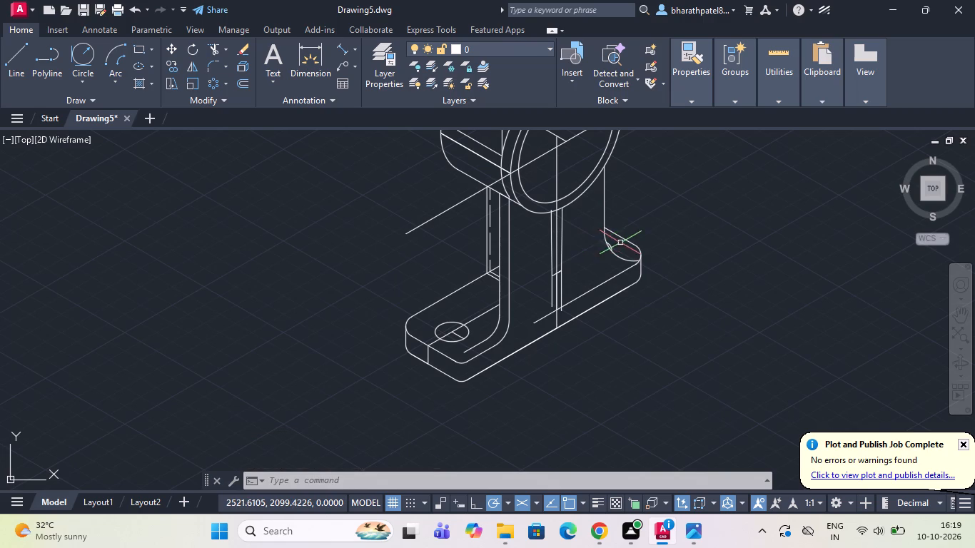
# Examine the rib edges between the boss and the base plate, close up and within the whole bracket.
pyautogui.scroll(2, 565, 199)
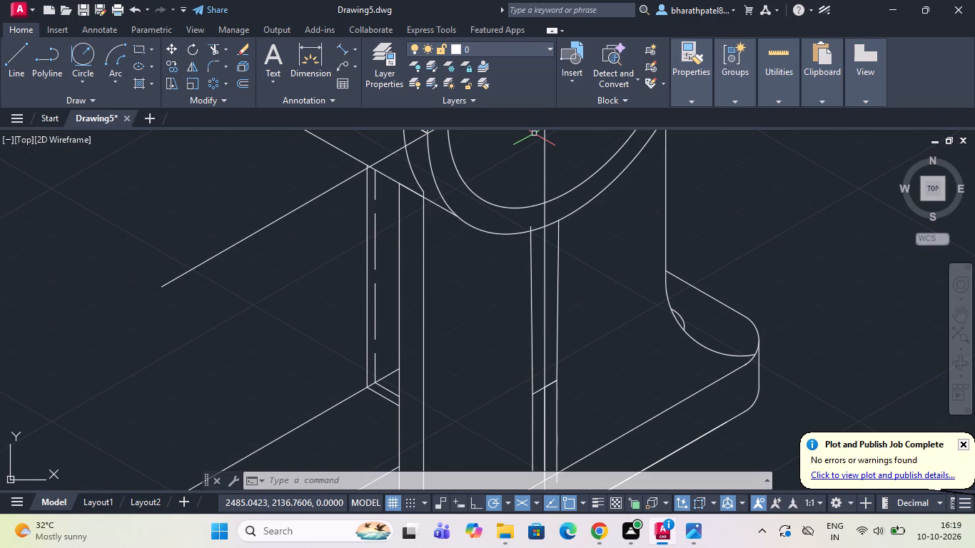
pyautogui.scroll(-2, 677, 198)
pyautogui.scroll(-2, 587, 291)
pyautogui.scroll(1, 592, 257)
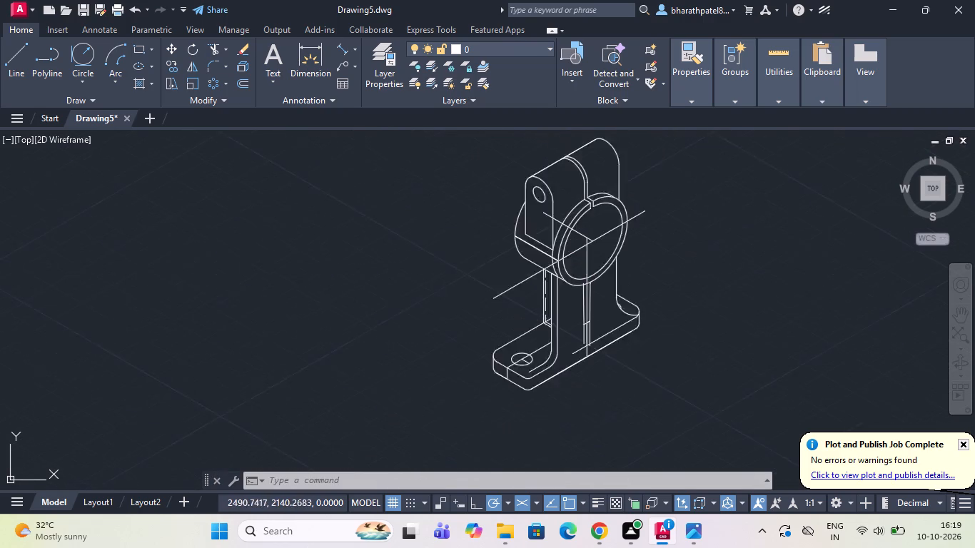
pyautogui.scroll(1, 592, 257)
pyautogui.scroll(-1, 606, 326)
pyautogui.scroll(2, 606, 342)
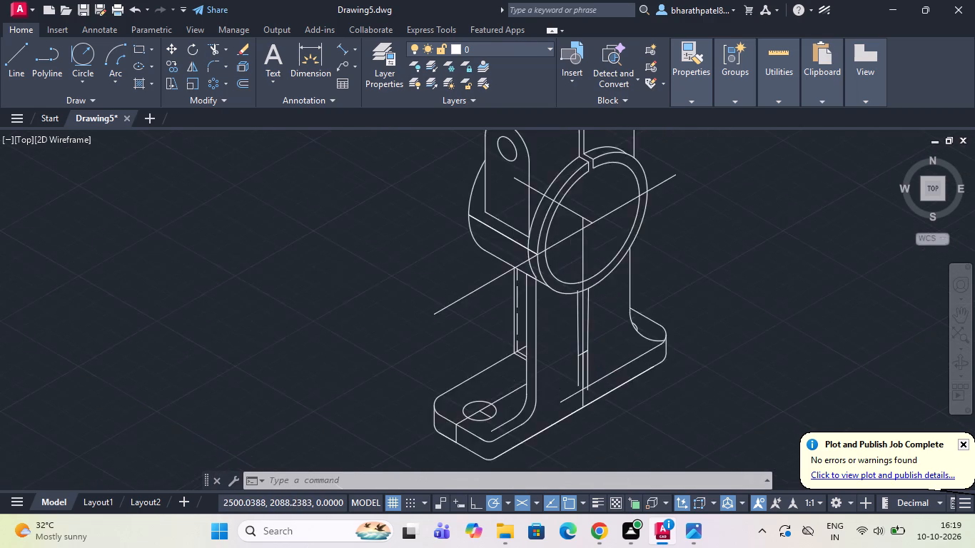
pyautogui.scroll(2, 606, 342)
pyautogui.scroll(-1, 606, 342)
pyautogui.scroll(-2, 527, 315)
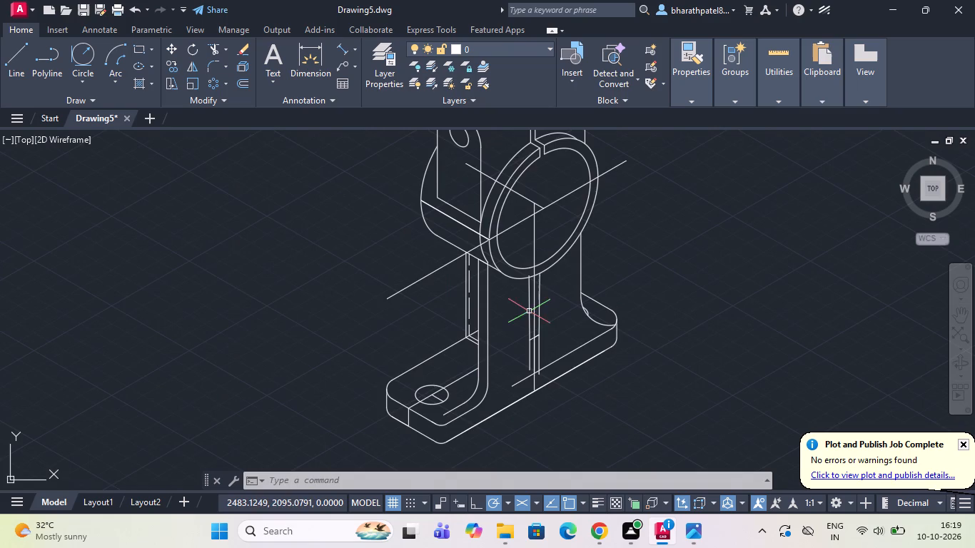
pyautogui.scroll(-1, 542, 270)
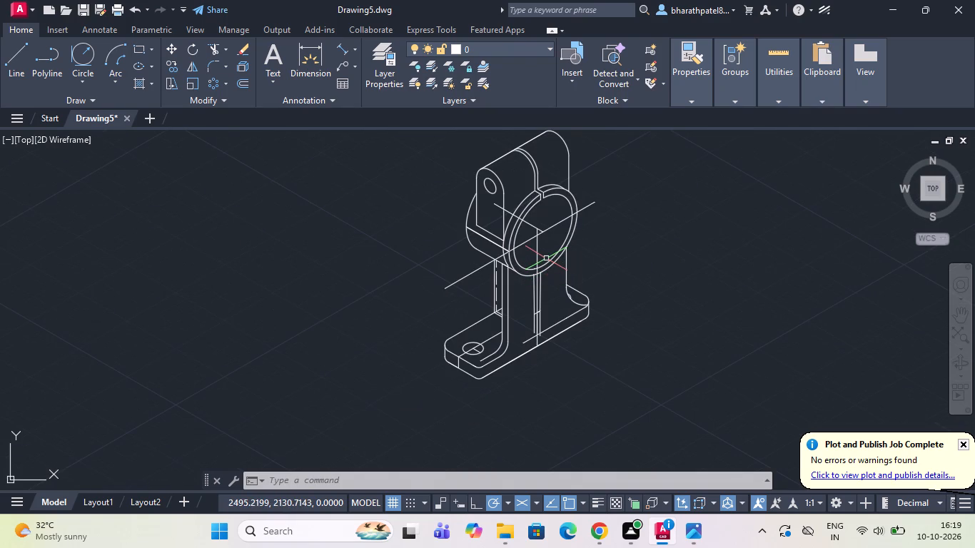
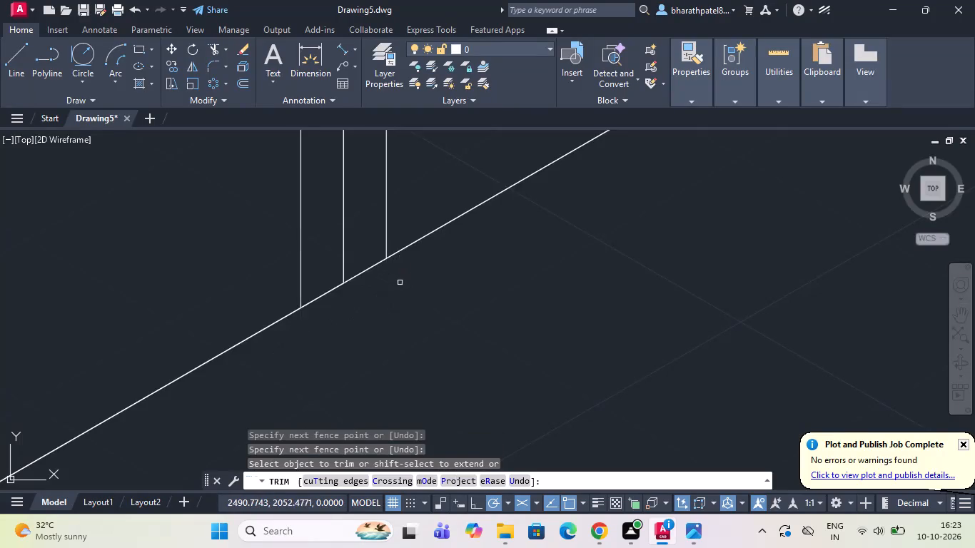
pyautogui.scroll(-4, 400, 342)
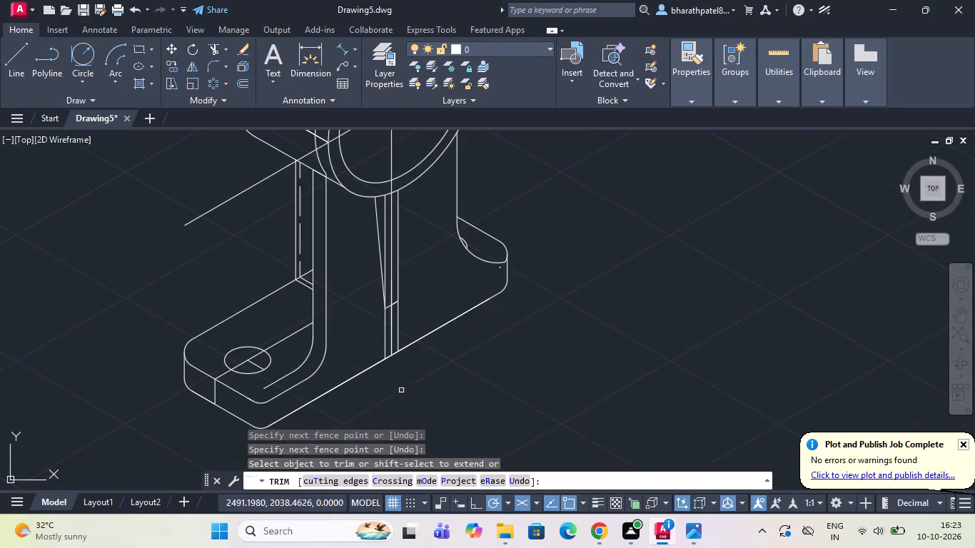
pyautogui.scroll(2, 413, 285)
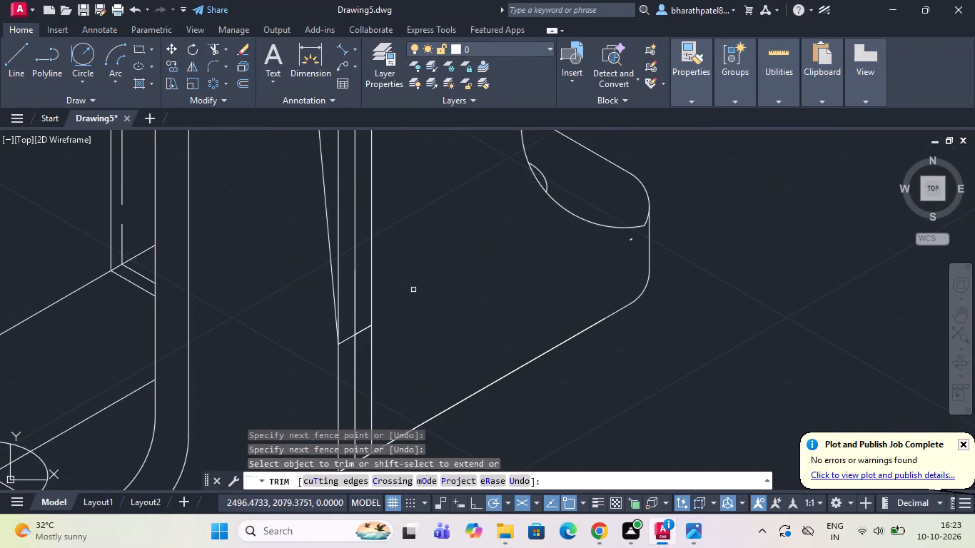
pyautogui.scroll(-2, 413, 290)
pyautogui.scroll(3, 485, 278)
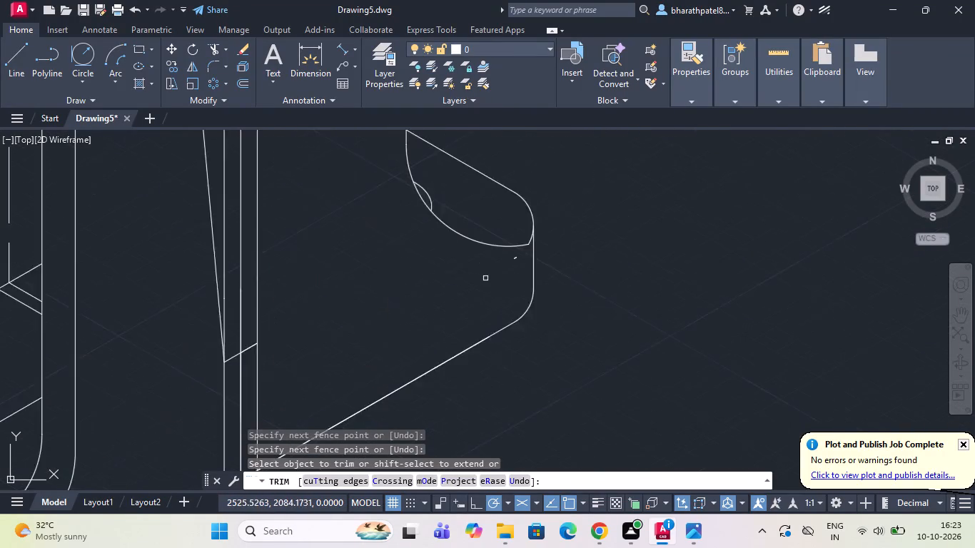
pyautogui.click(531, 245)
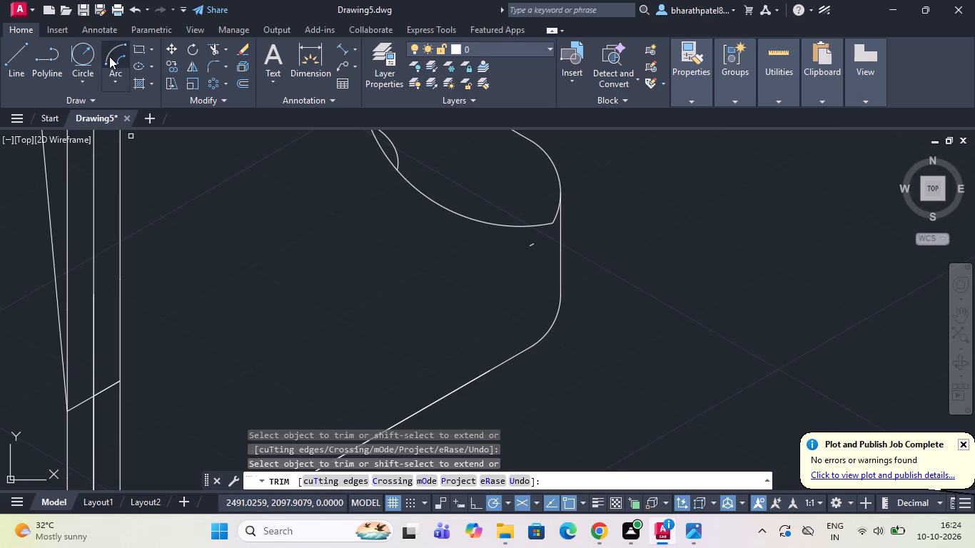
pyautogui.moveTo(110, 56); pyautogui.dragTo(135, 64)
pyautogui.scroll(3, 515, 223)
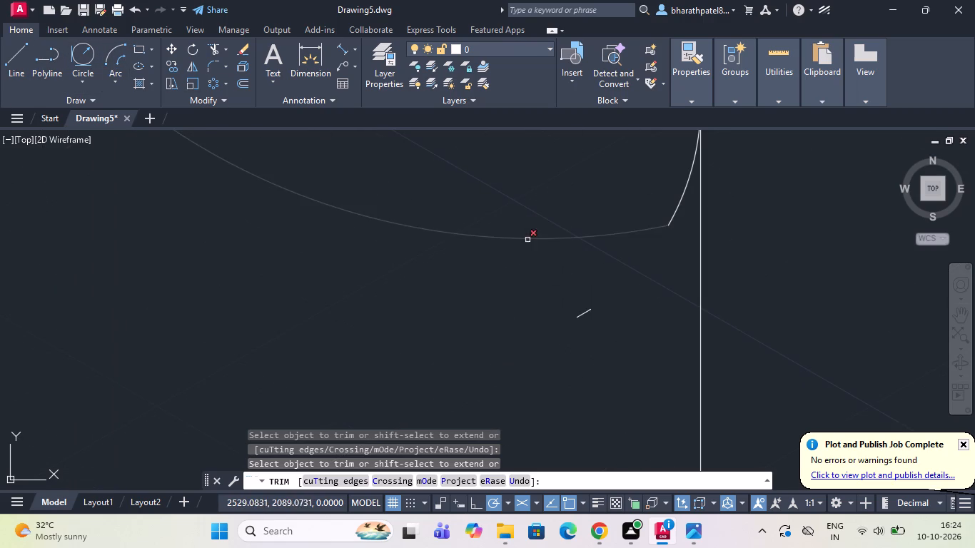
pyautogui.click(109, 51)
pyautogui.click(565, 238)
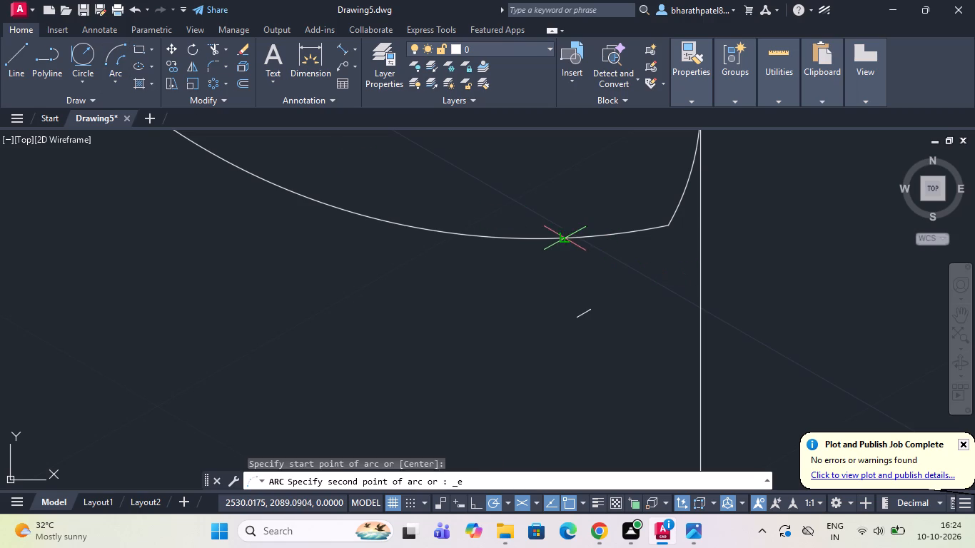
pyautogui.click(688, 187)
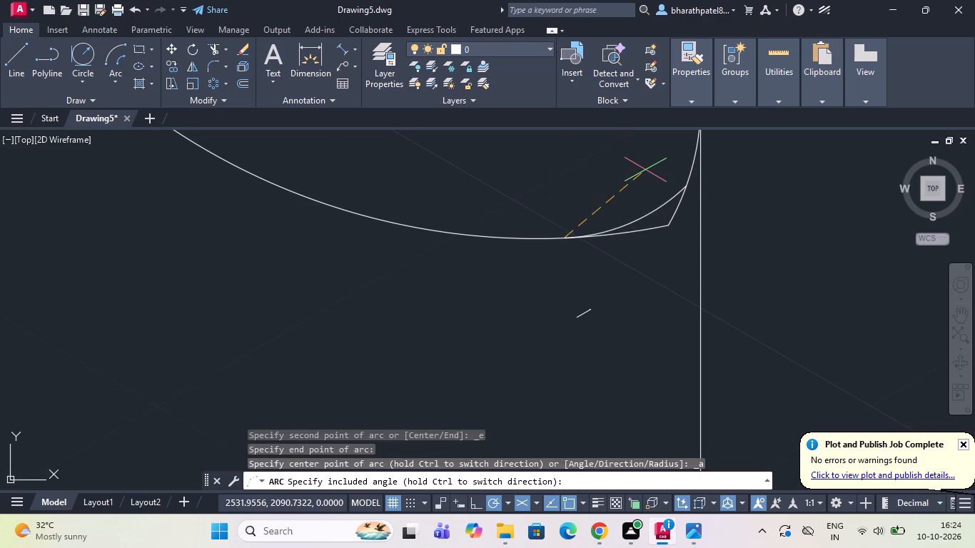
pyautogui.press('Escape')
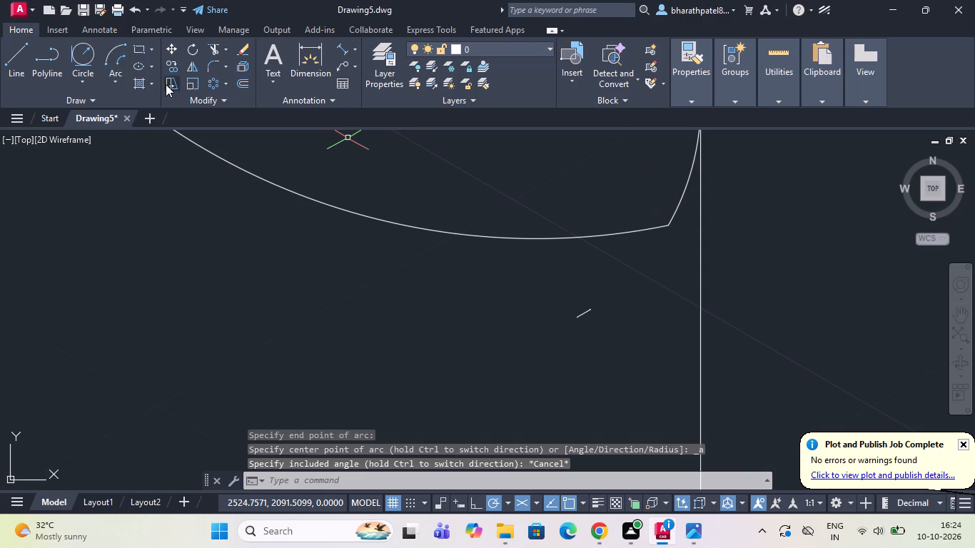
# Draw a start-end-angle arc rounding the sharp corner where the curved edges meet at the base plate's far end.
pyautogui.click(115, 59)
pyautogui.scroll(-2, 575, 248)
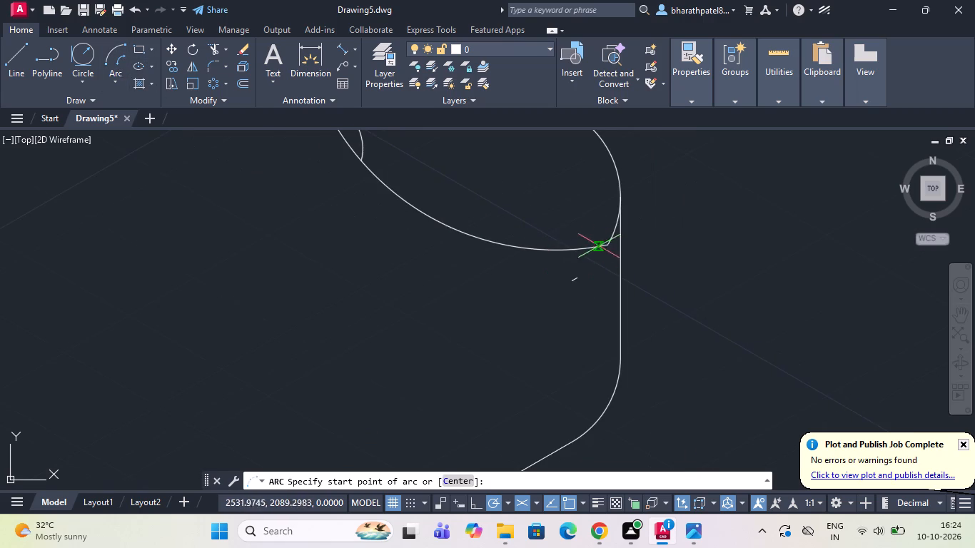
pyautogui.scroll(3, 627, 202)
pyautogui.moveTo(453, 387); pyautogui.dragTo(463, 387)
pyautogui.click(576, 312)
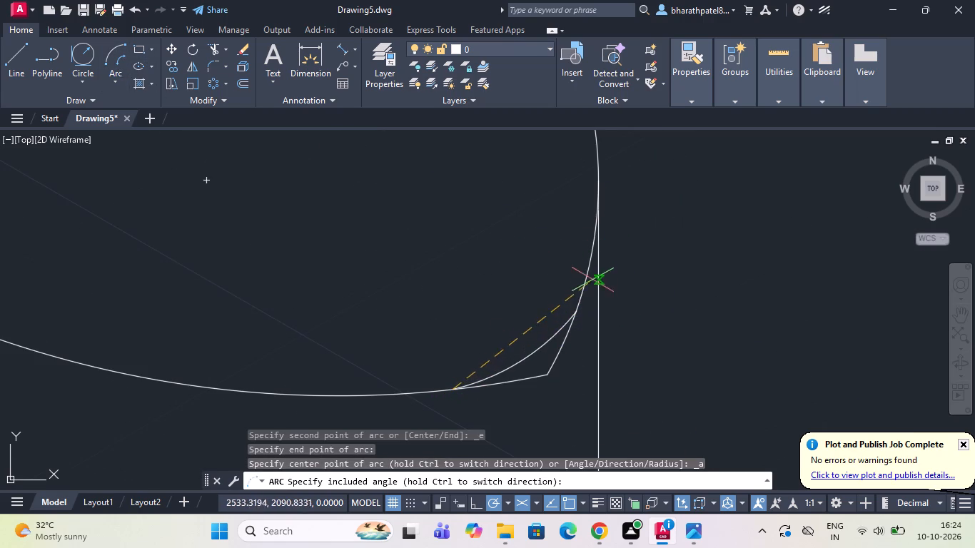
pyautogui.click(510, 280)
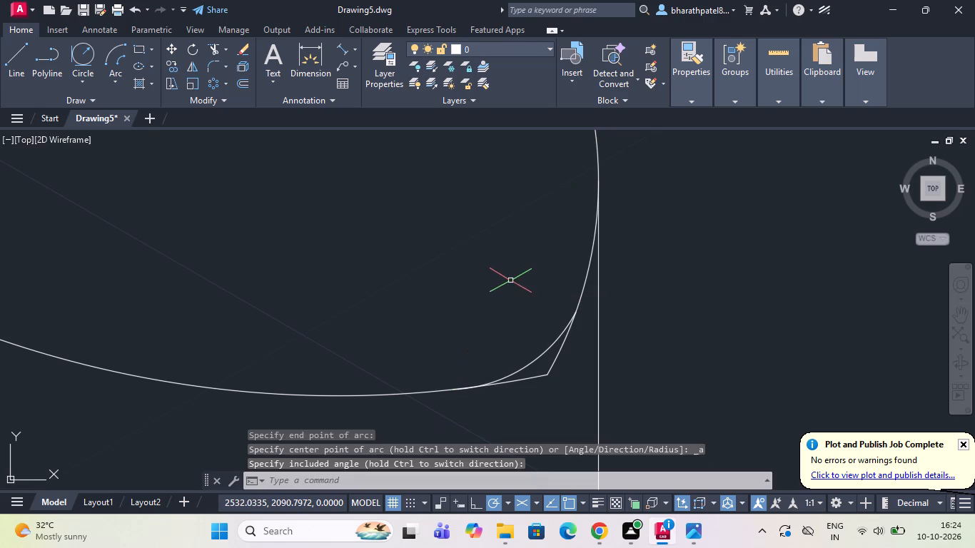
# Trim the old sharp-corner edges outside the new arc and the leftover sliver where the arc meets the long curve.
pyautogui.click(213, 51)
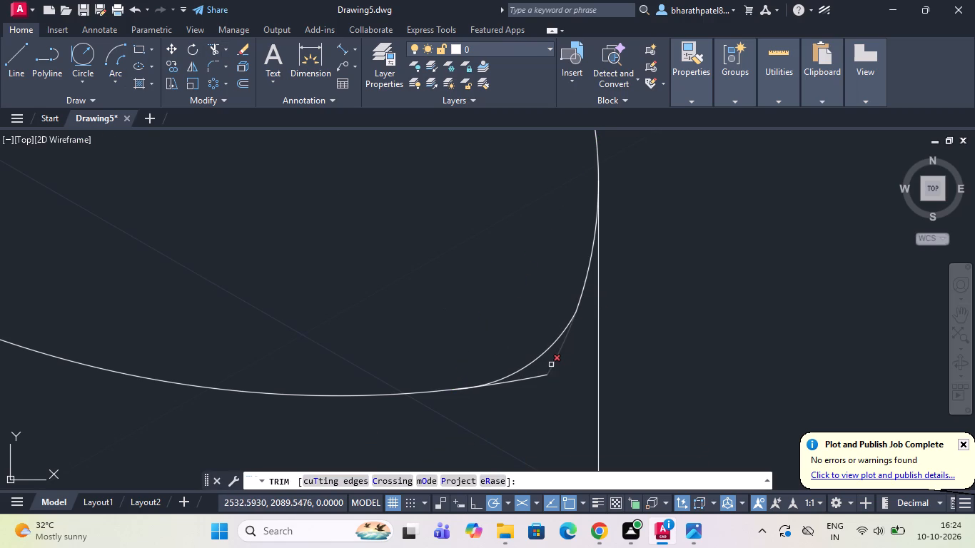
pyautogui.click(552, 365)
pyautogui.click(535, 375)
pyautogui.scroll(-4, 534, 375)
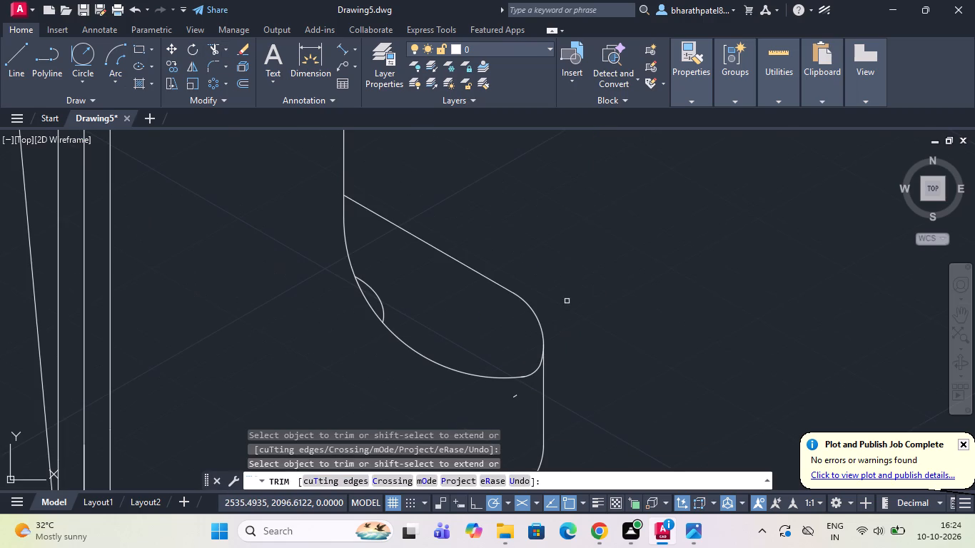
pyautogui.scroll(-3, 567, 298)
pyautogui.scroll(4, 557, 328)
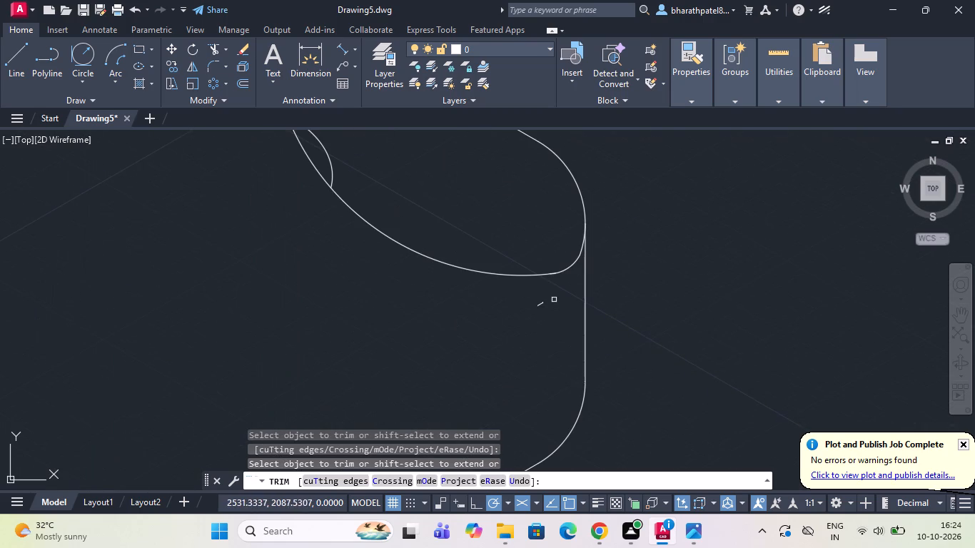
pyautogui.scroll(6, 549, 270)
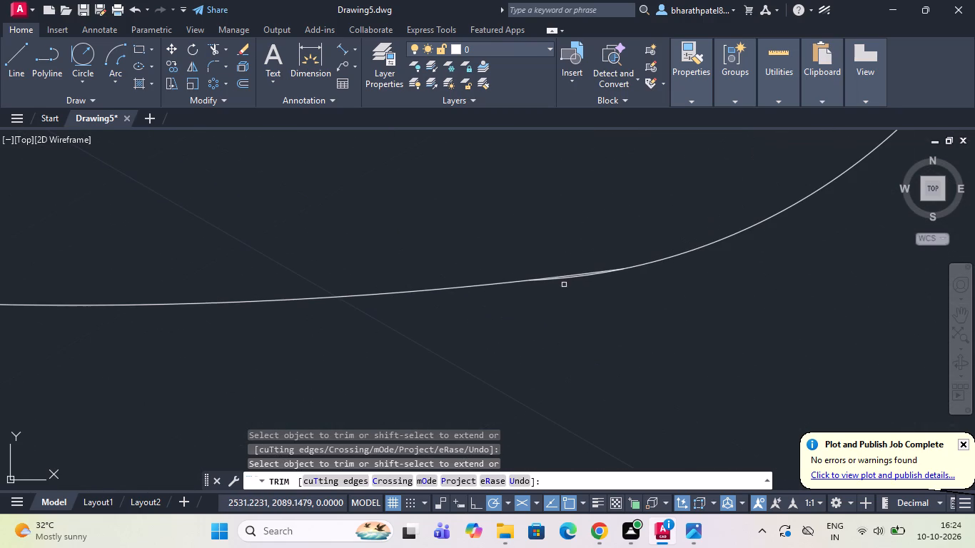
pyautogui.scroll(3, 572, 273)
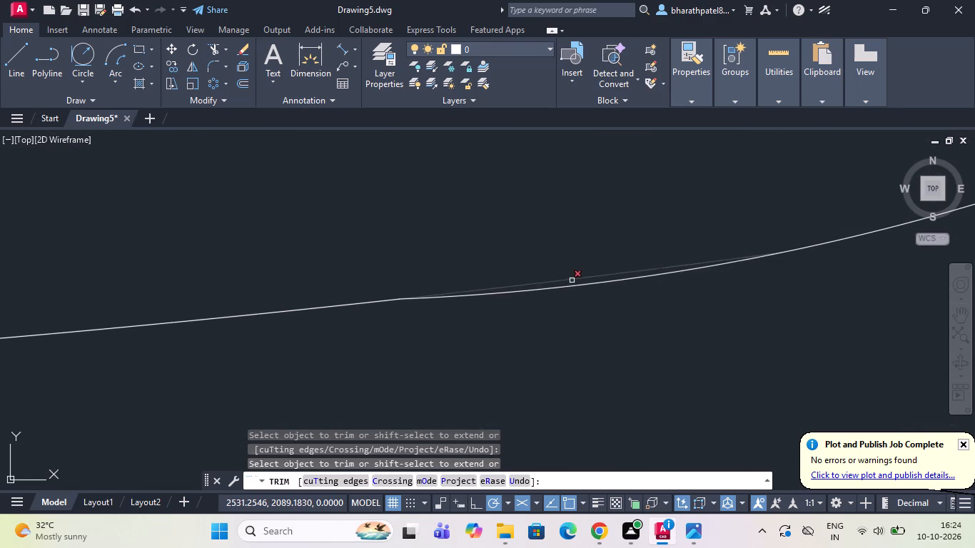
pyautogui.click(572, 280)
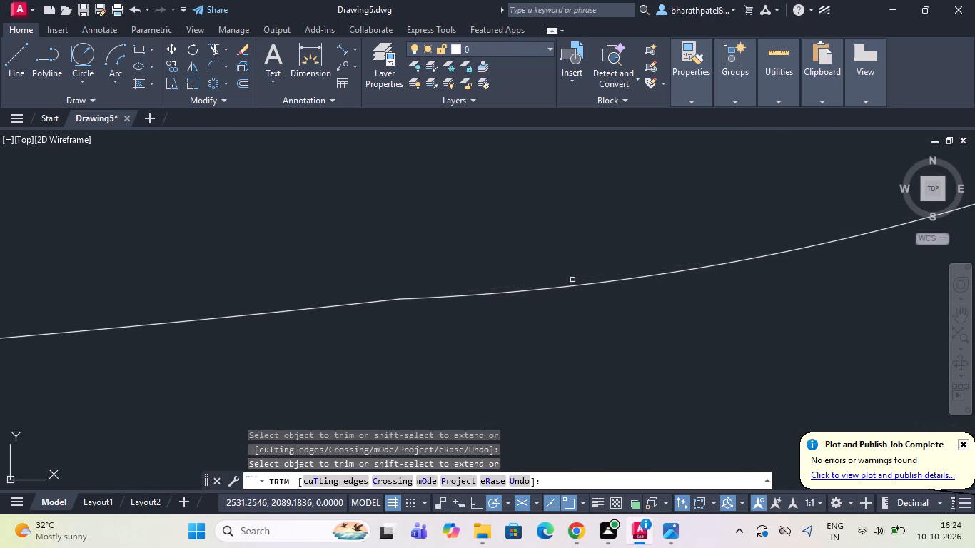
# Remove the stray short line just below the newly rounded corner of the base plate, including its tiny remnant.
pyautogui.scroll(-11, 573, 279)
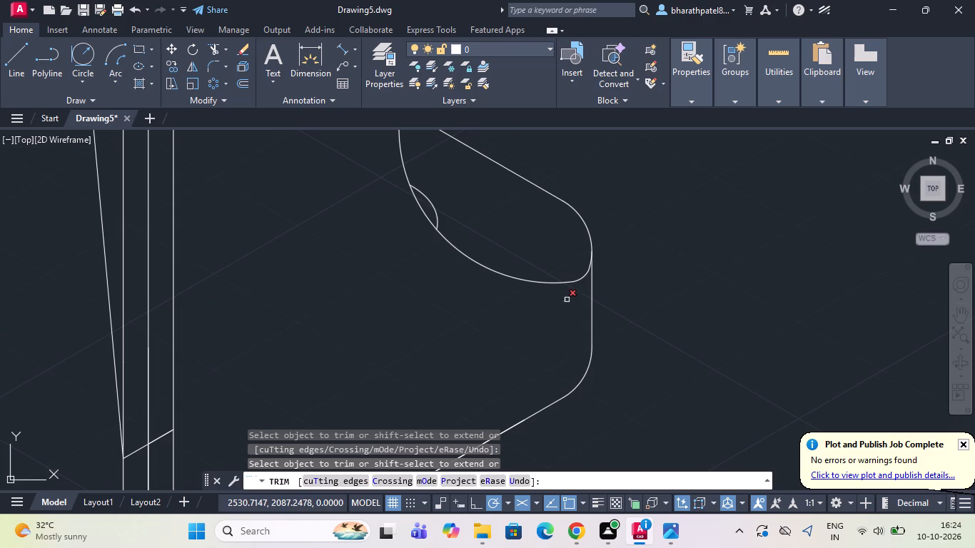
pyautogui.click(567, 300)
pyautogui.click(567, 300)
pyautogui.scroll(-4, 513, 319)
pyautogui.scroll(1, 492, 360)
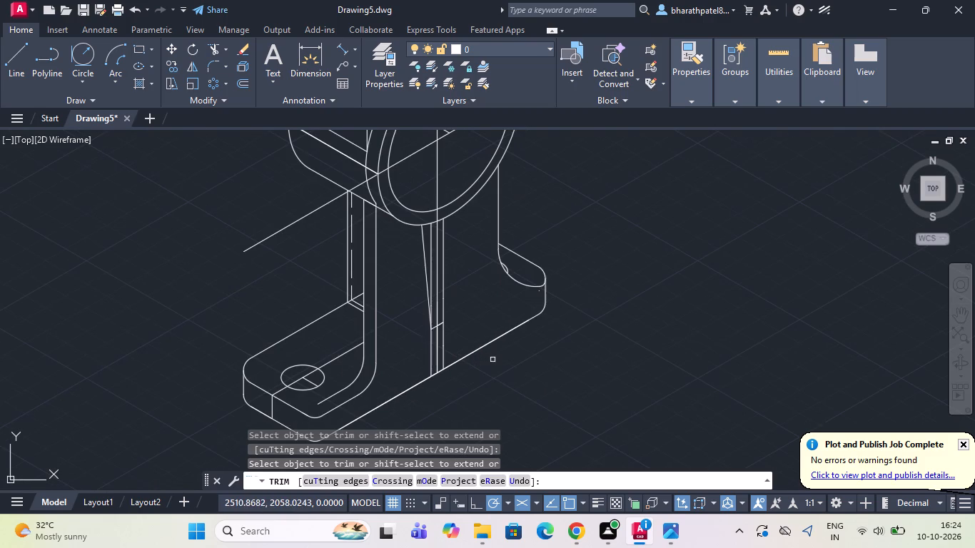
pyautogui.click(542, 290)
pyautogui.scroll(3, 542, 295)
pyautogui.click(532, 279)
pyautogui.press('Escape')
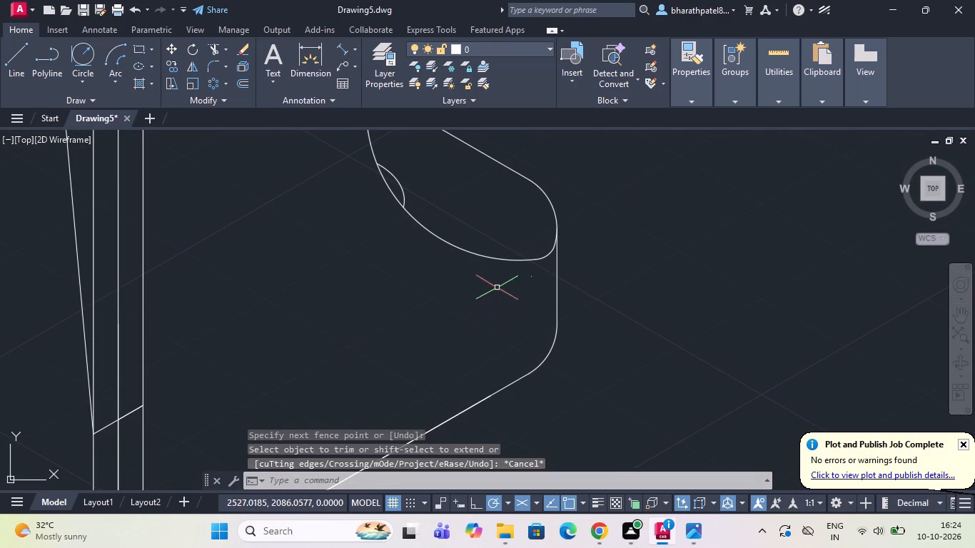
pyautogui.click(505, 280)
pyautogui.click(542, 273)
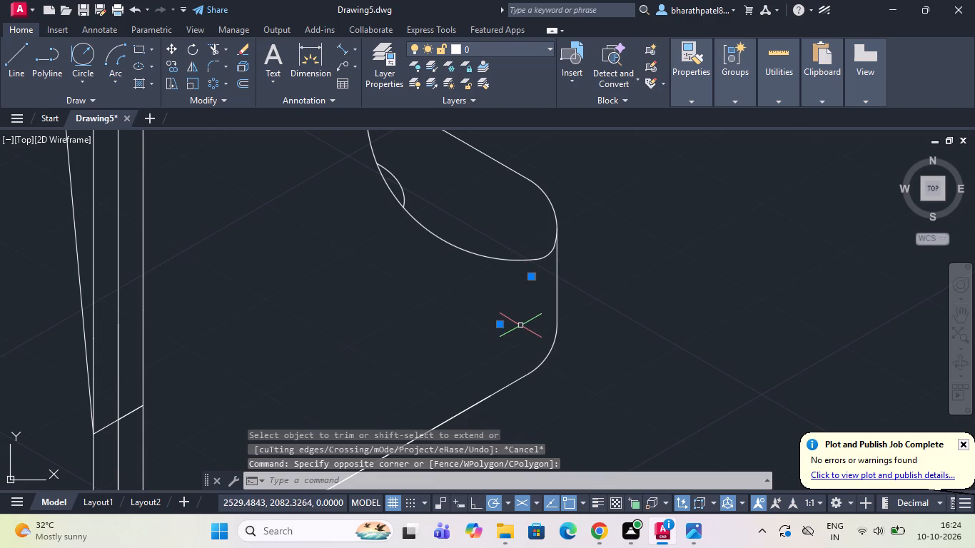
pyautogui.press('Delete')
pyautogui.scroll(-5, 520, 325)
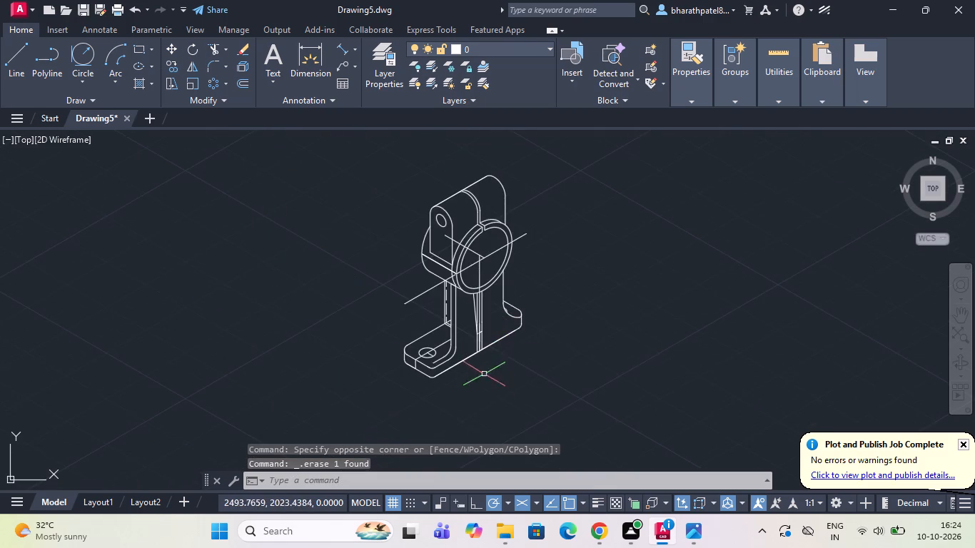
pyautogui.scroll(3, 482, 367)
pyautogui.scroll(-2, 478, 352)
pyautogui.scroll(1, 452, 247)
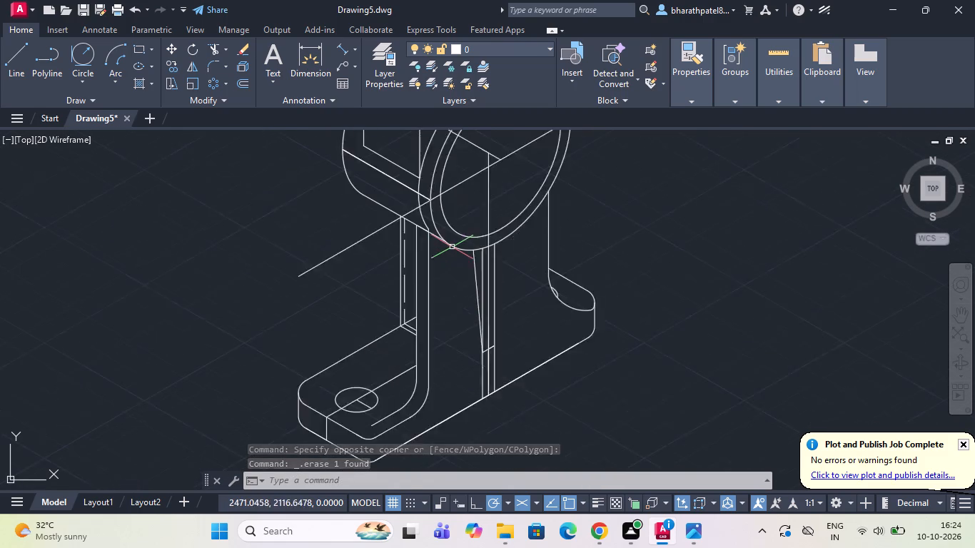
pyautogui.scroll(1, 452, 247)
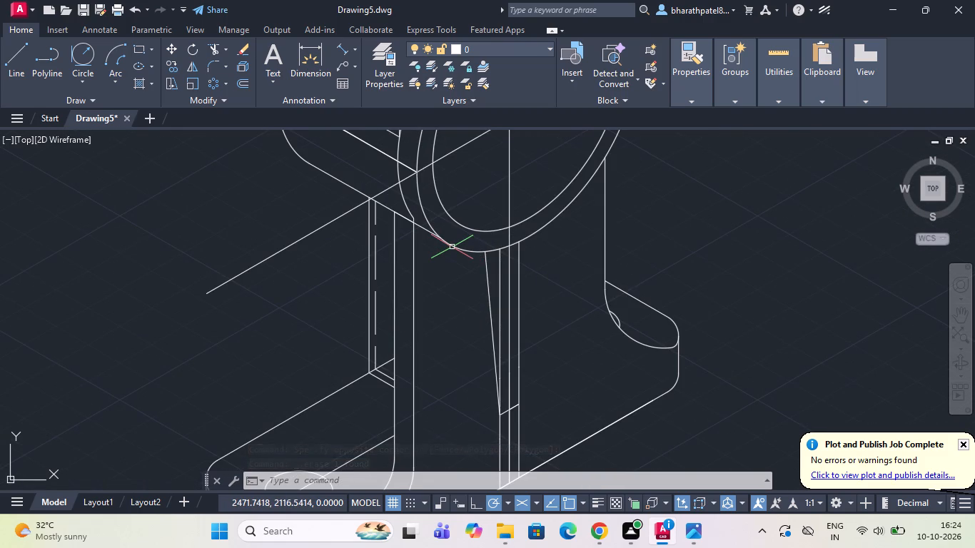
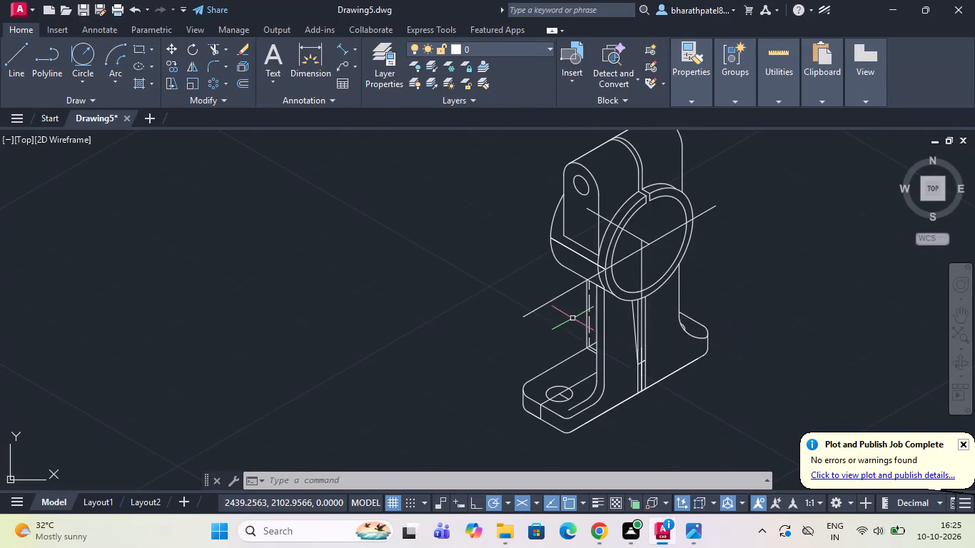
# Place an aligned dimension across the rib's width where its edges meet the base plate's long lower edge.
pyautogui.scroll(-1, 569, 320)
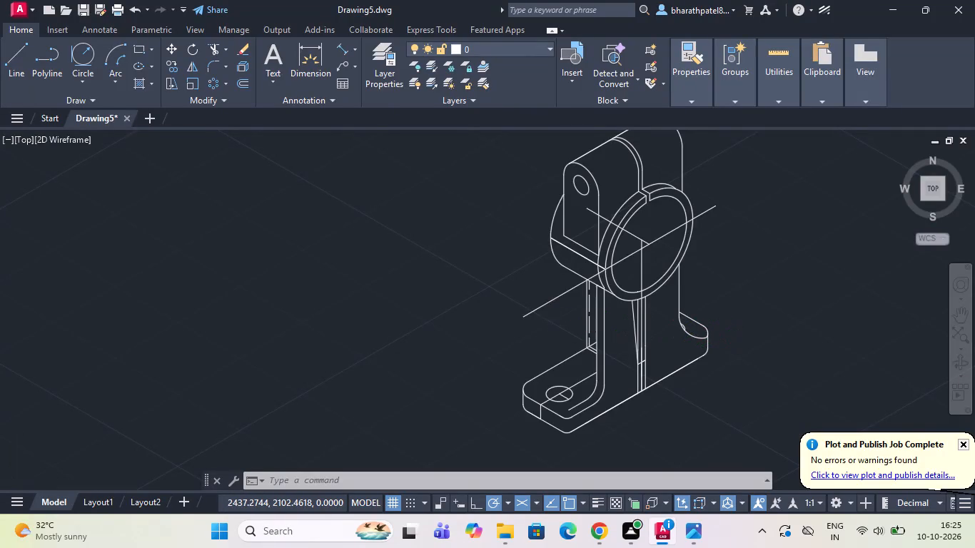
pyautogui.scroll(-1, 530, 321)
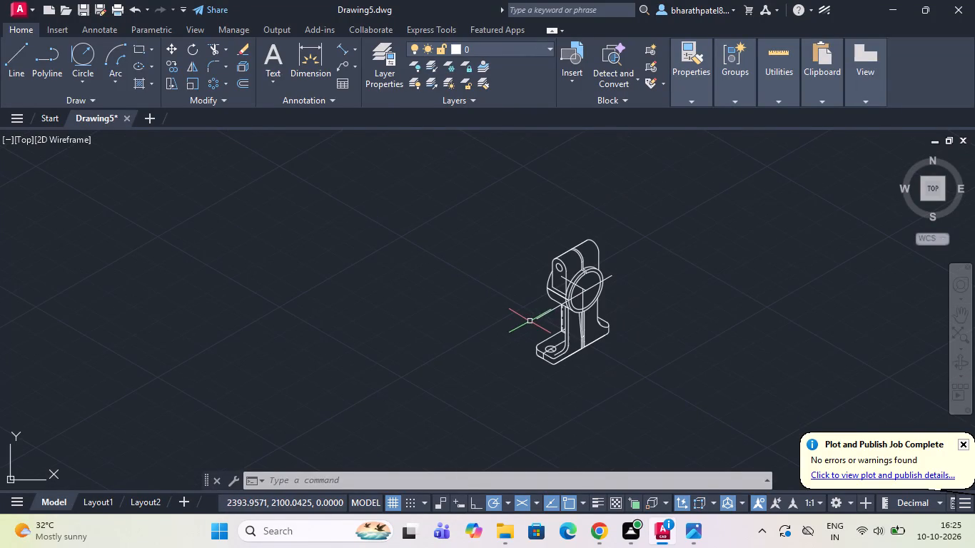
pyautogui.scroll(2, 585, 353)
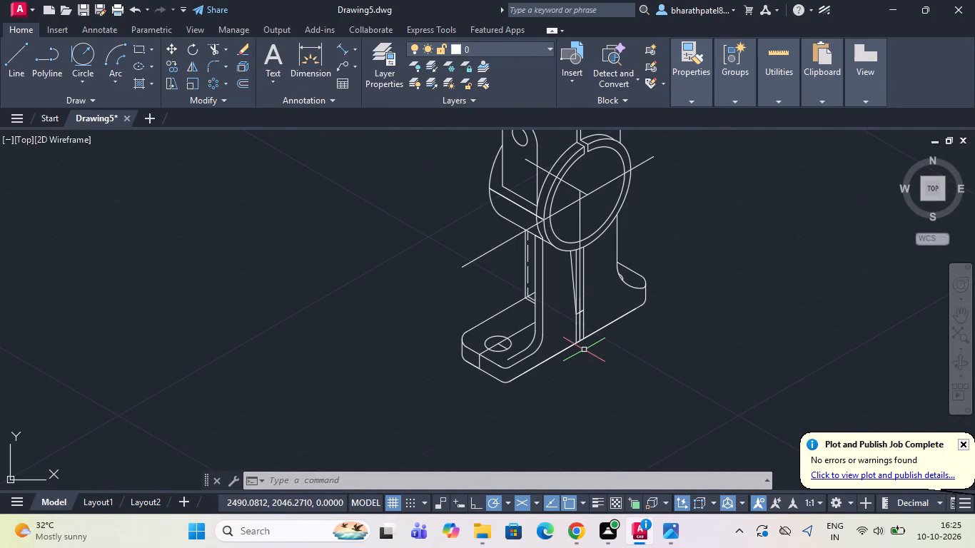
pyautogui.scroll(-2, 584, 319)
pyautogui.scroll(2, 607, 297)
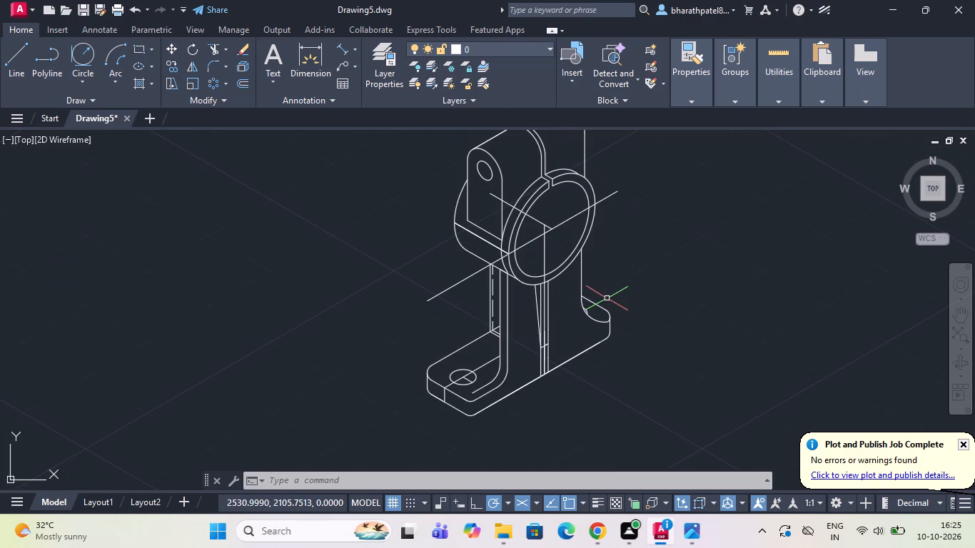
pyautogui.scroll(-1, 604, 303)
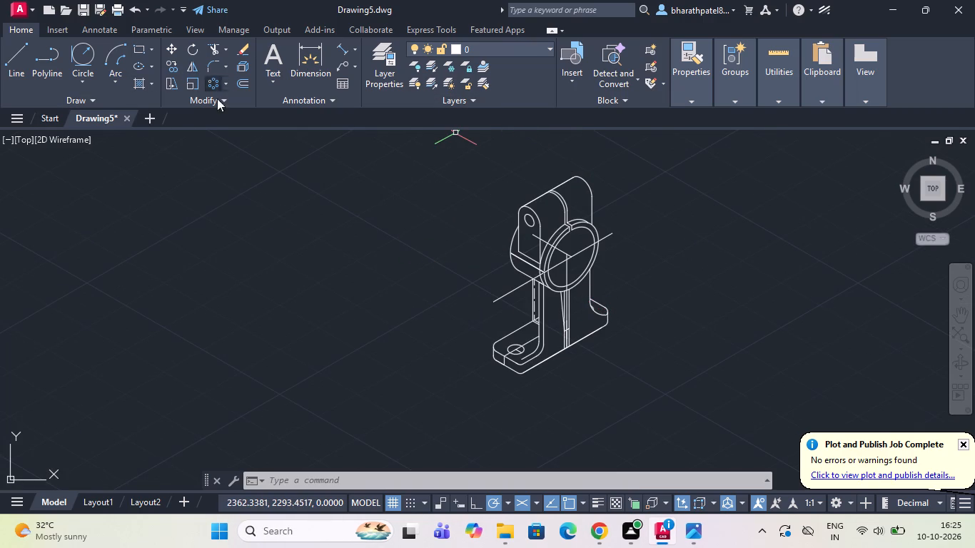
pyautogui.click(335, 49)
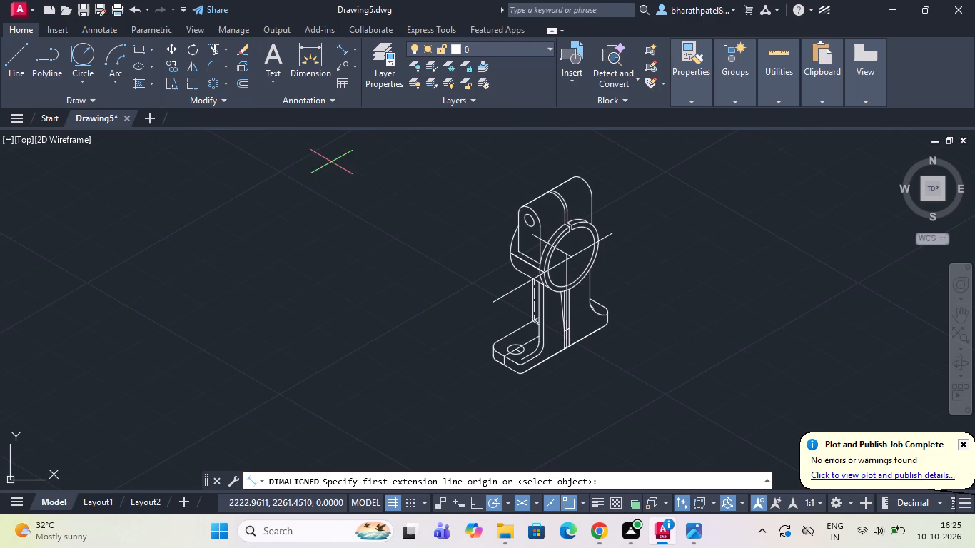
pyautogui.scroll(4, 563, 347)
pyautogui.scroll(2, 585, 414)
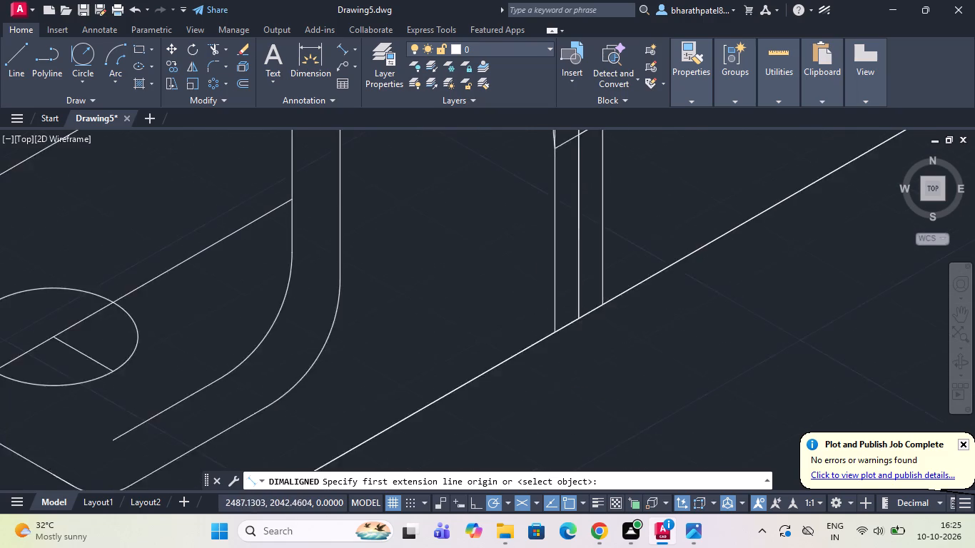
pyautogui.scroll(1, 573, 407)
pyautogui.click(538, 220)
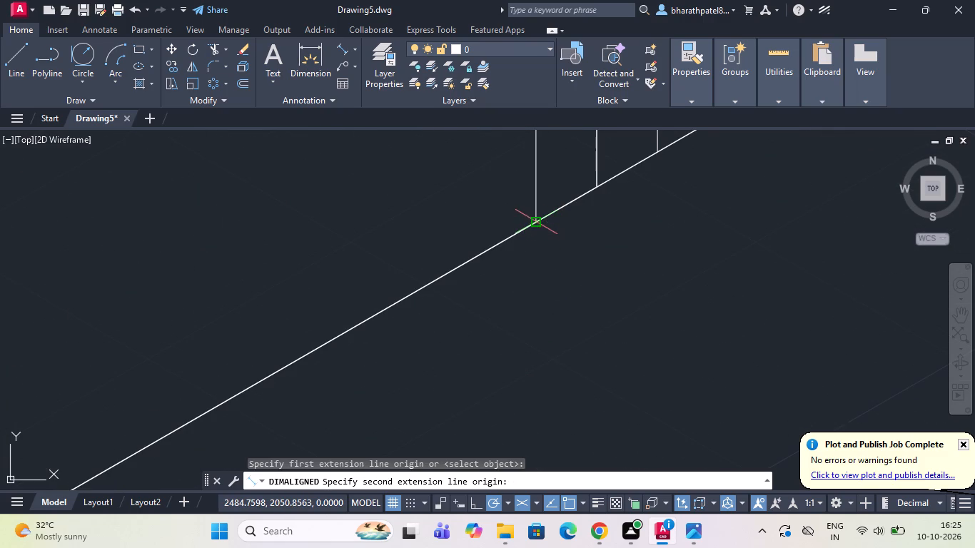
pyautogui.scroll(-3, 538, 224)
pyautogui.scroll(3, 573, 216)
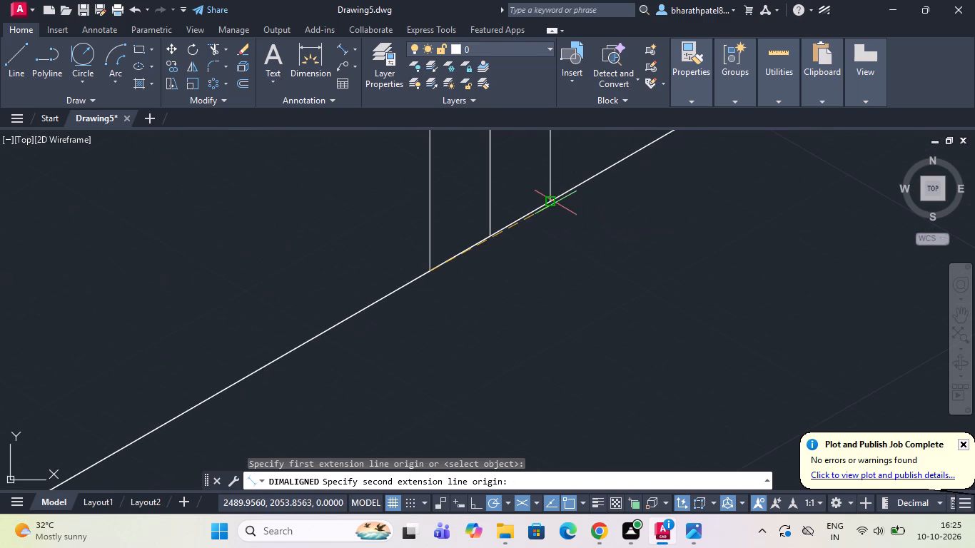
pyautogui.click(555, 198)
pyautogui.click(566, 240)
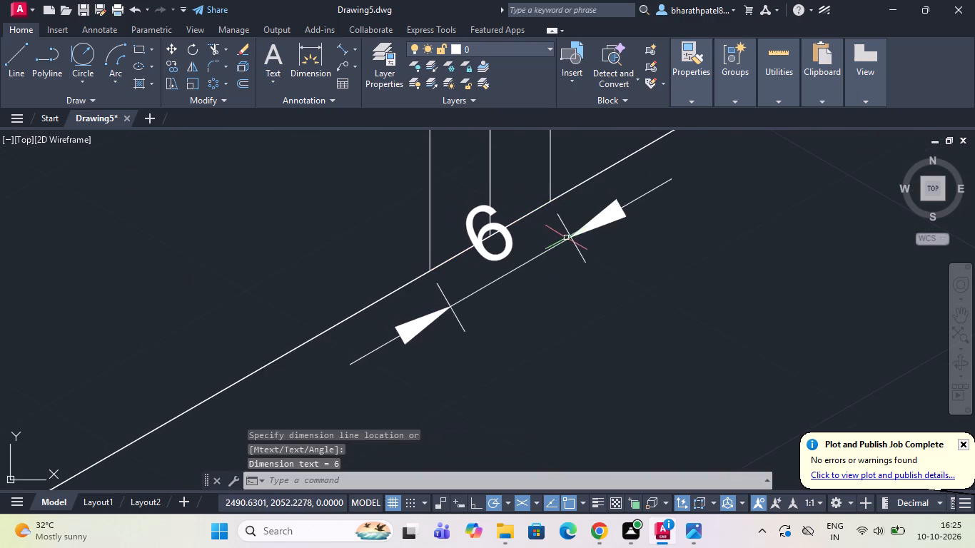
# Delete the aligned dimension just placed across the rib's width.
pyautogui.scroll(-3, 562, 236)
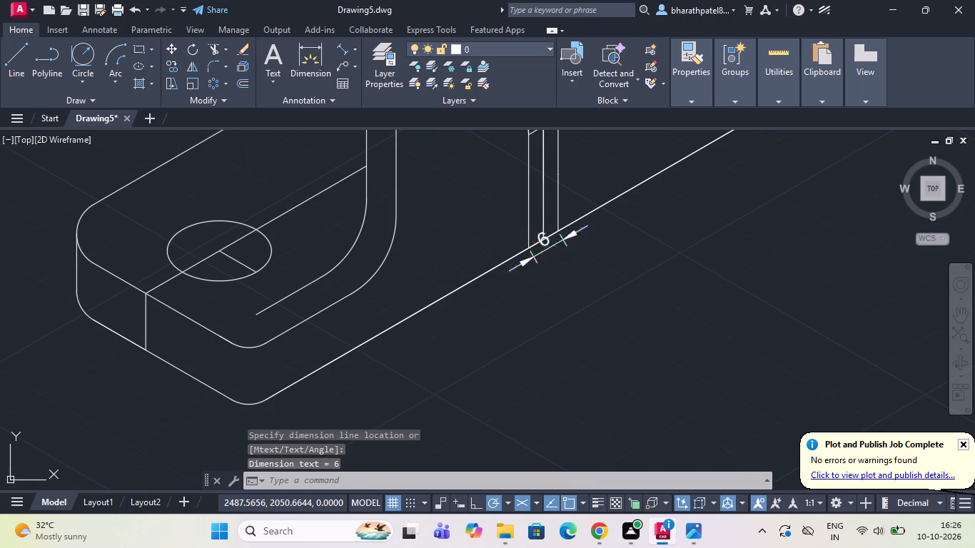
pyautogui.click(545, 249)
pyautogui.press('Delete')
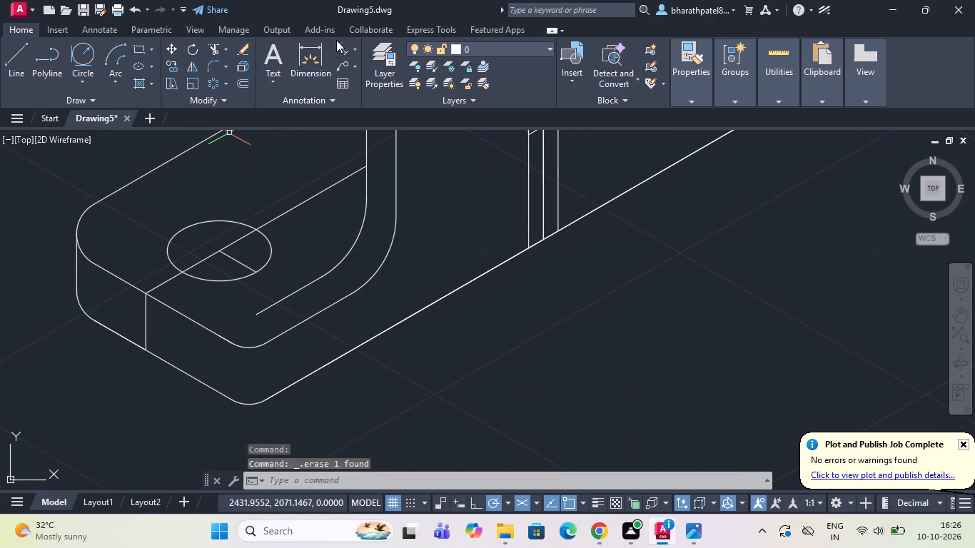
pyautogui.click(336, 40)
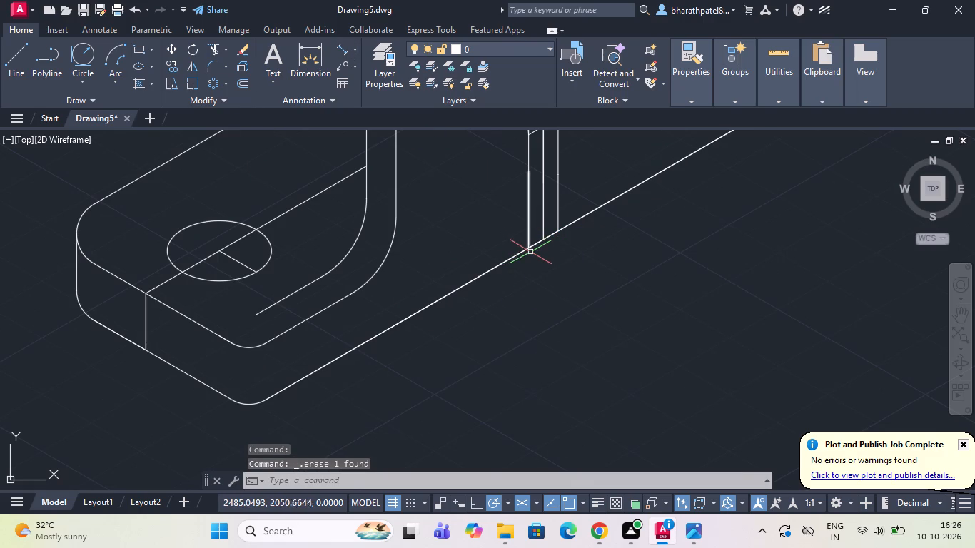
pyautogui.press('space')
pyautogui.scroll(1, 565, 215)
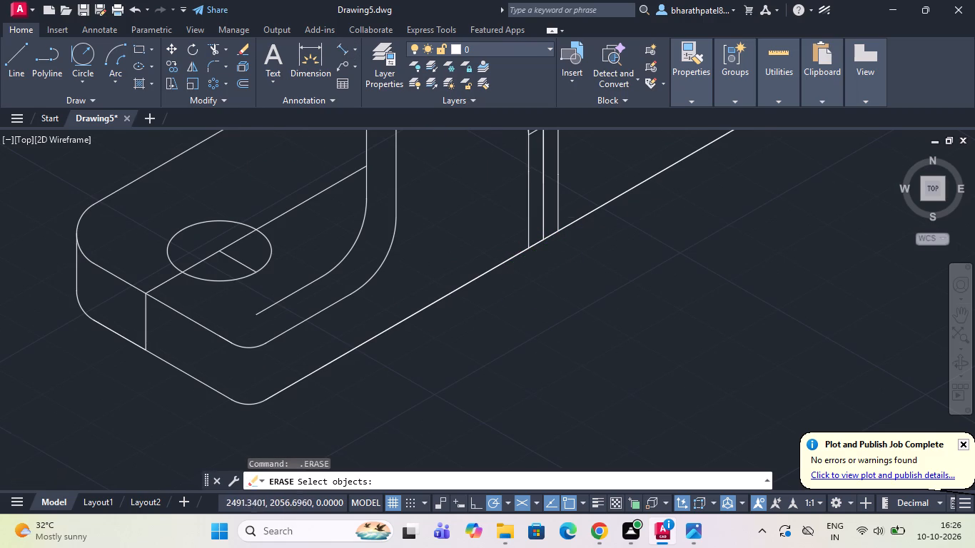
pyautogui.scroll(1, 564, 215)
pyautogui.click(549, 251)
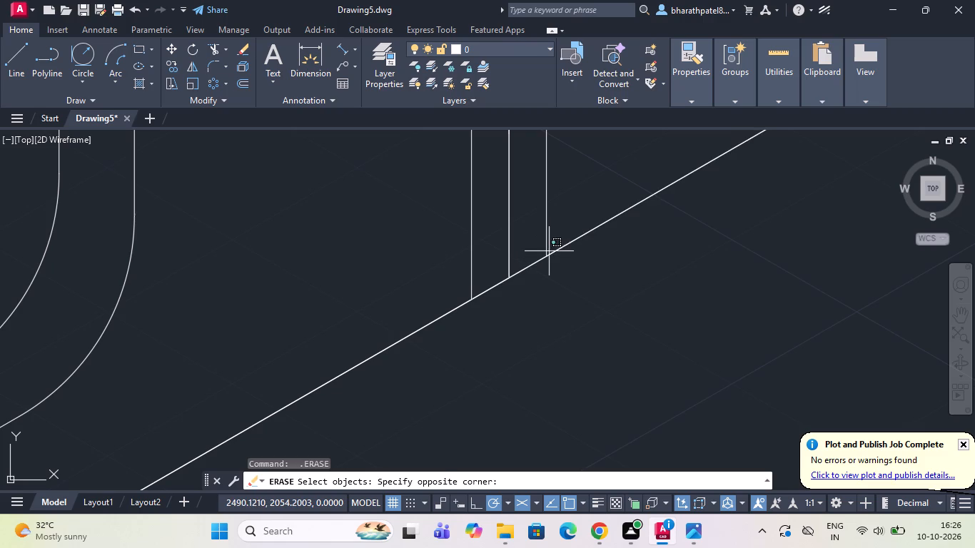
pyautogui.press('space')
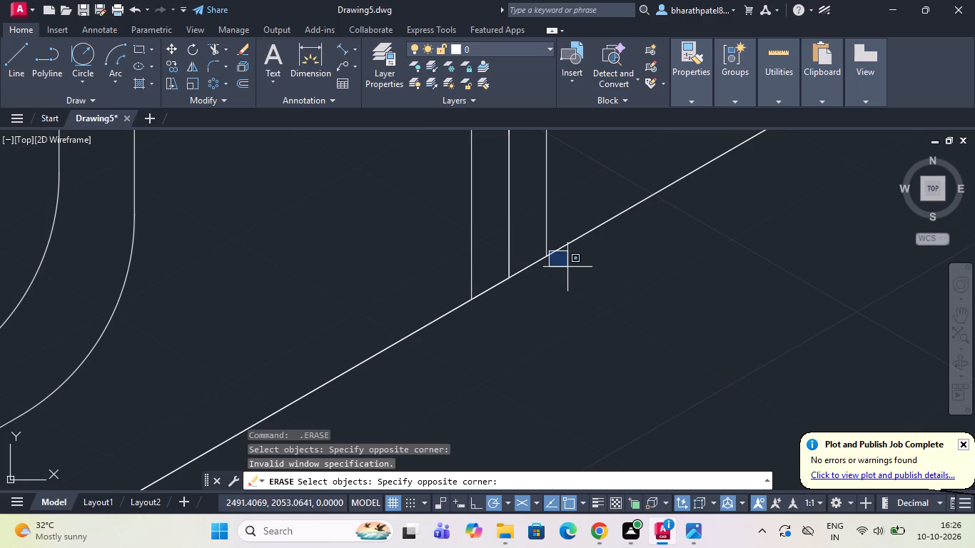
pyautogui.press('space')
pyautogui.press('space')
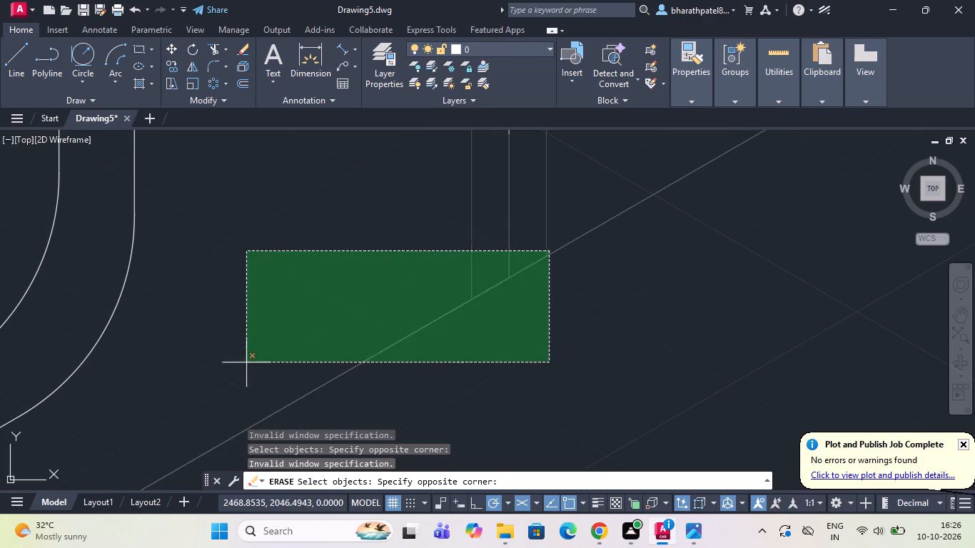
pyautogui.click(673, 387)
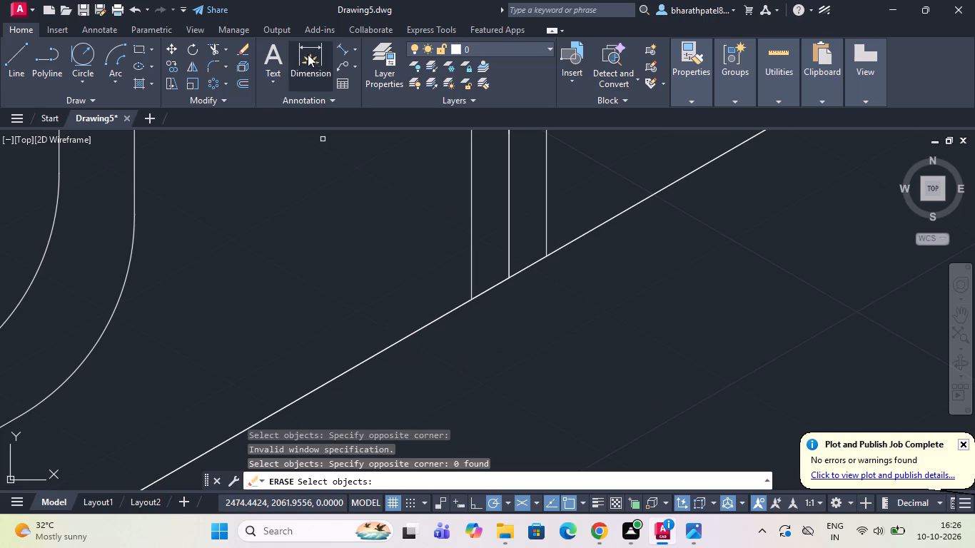
# Add an aligned dimension across the rib's width at its foot, with the text clear of the base plate's lower edge.
pyautogui.click(340, 46)
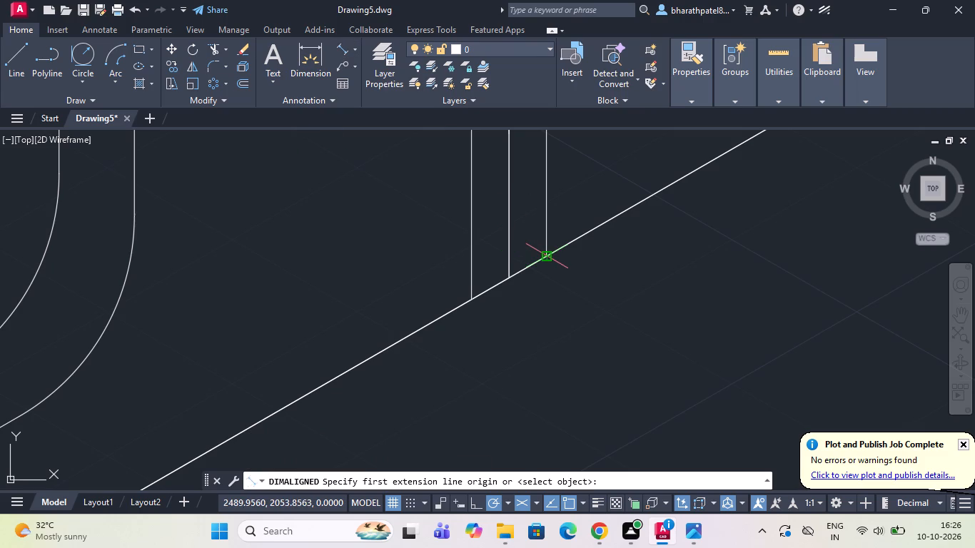
pyautogui.click(550, 258)
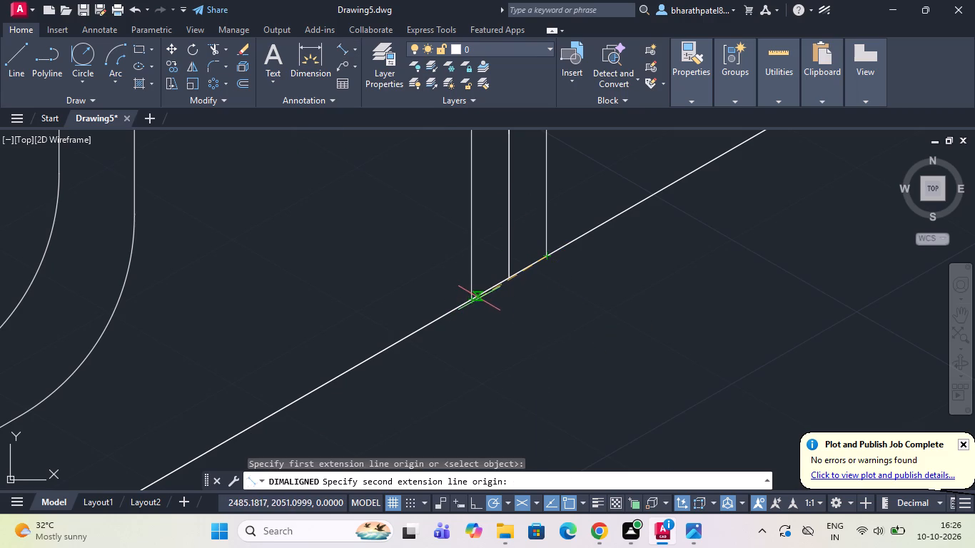
pyautogui.scroll(3, 477, 300)
pyautogui.click(453, 297)
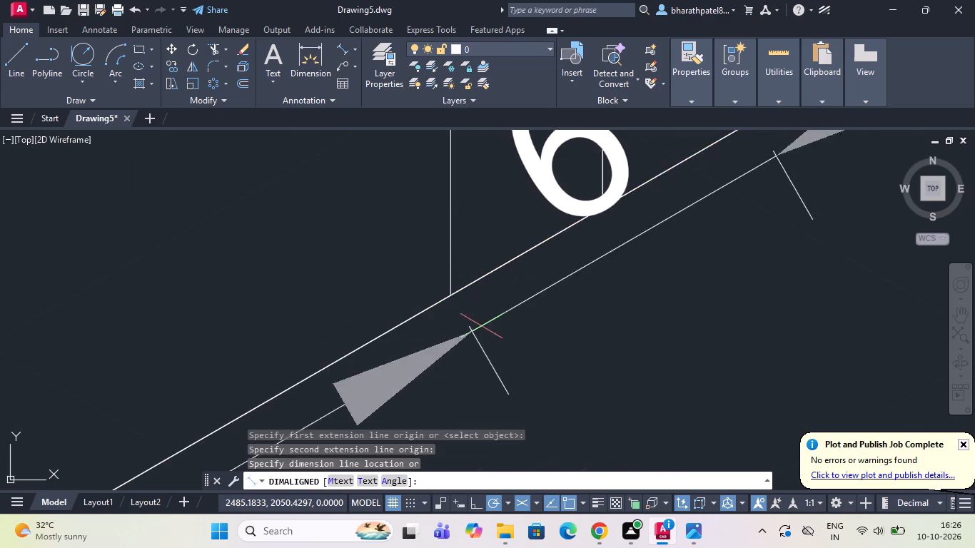
pyautogui.scroll(-3, 524, 375)
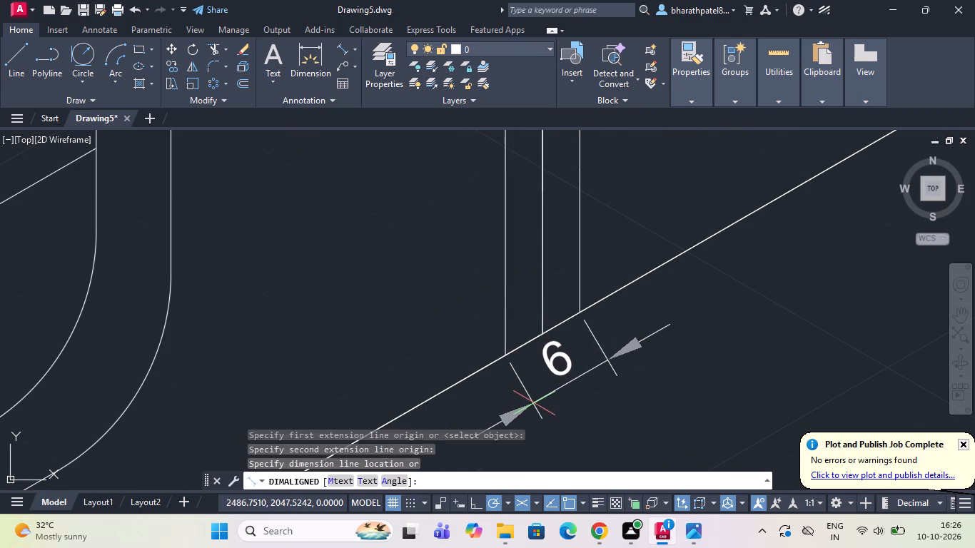
pyautogui.click(535, 404)
# Add an aligned dimension for the vertical height from the rib's foot to its short slanted edge, placed beside the rib.
pyautogui.scroll(-2, 453, 290)
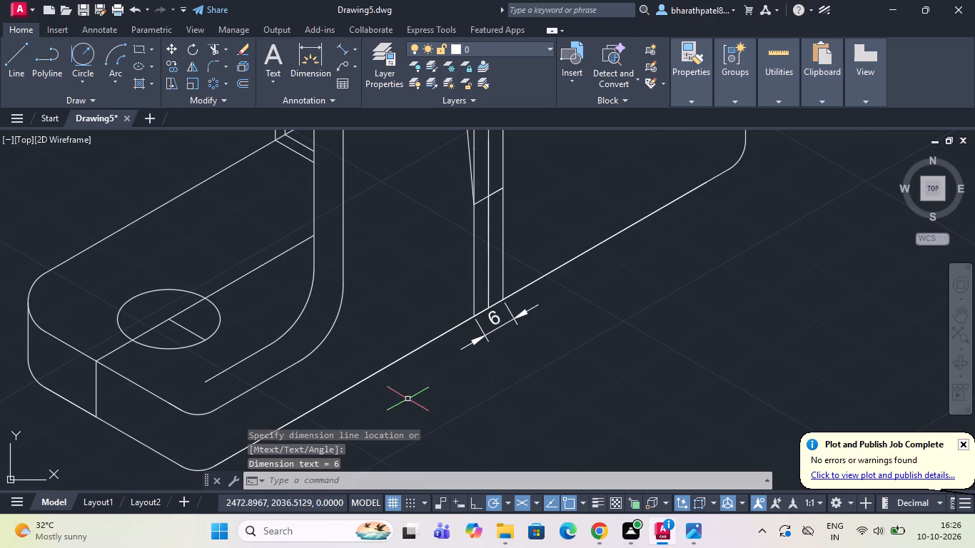
pyautogui.press('space')
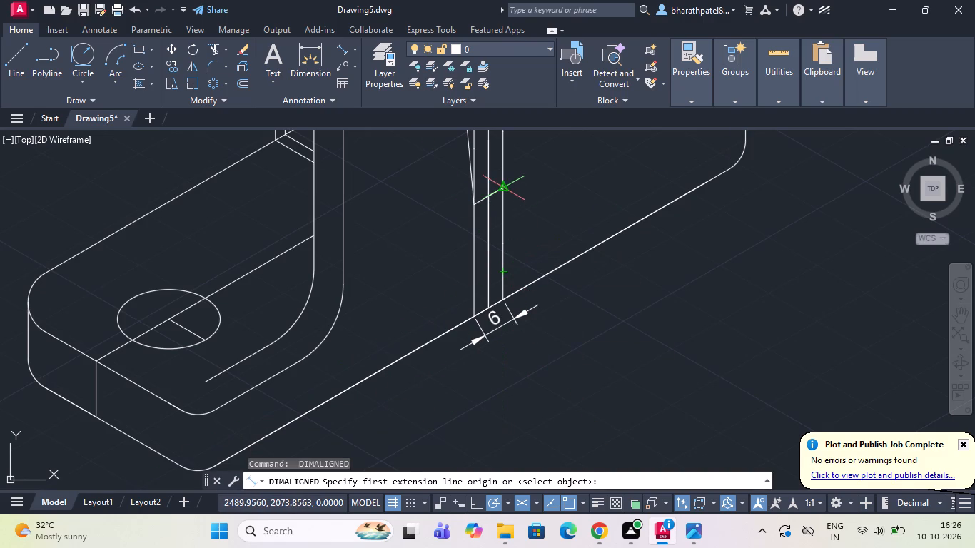
pyautogui.moveTo(503, 188); pyautogui.dragTo(522, 184)
pyautogui.click(507, 302)
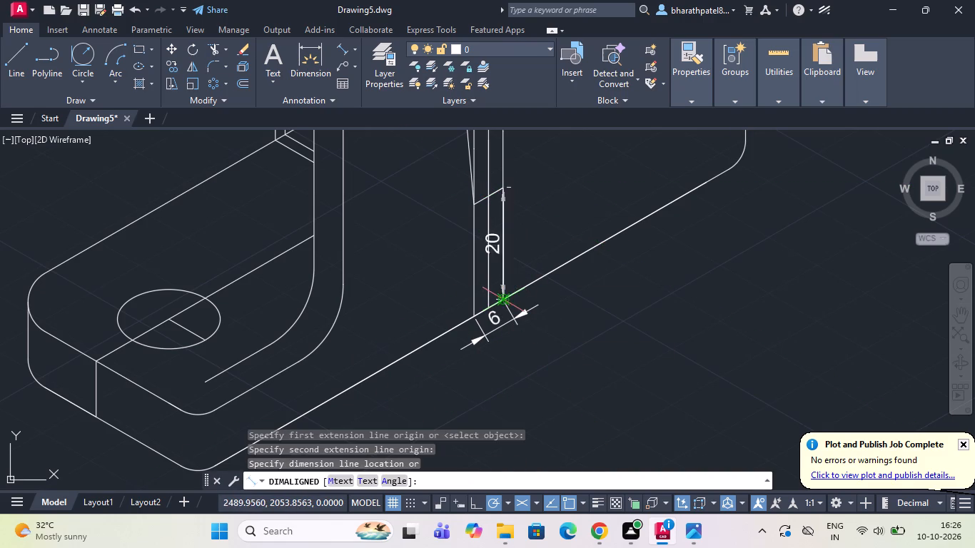
pyautogui.click(552, 277)
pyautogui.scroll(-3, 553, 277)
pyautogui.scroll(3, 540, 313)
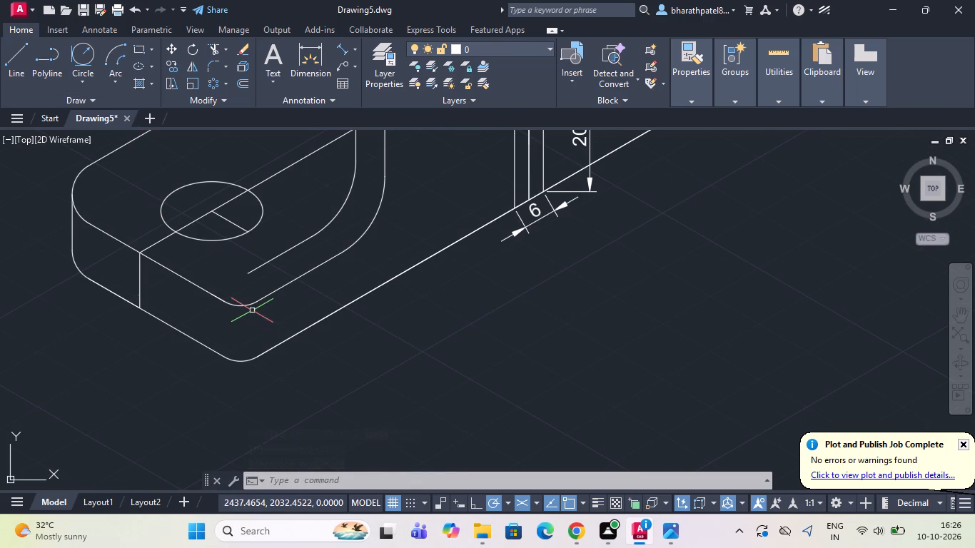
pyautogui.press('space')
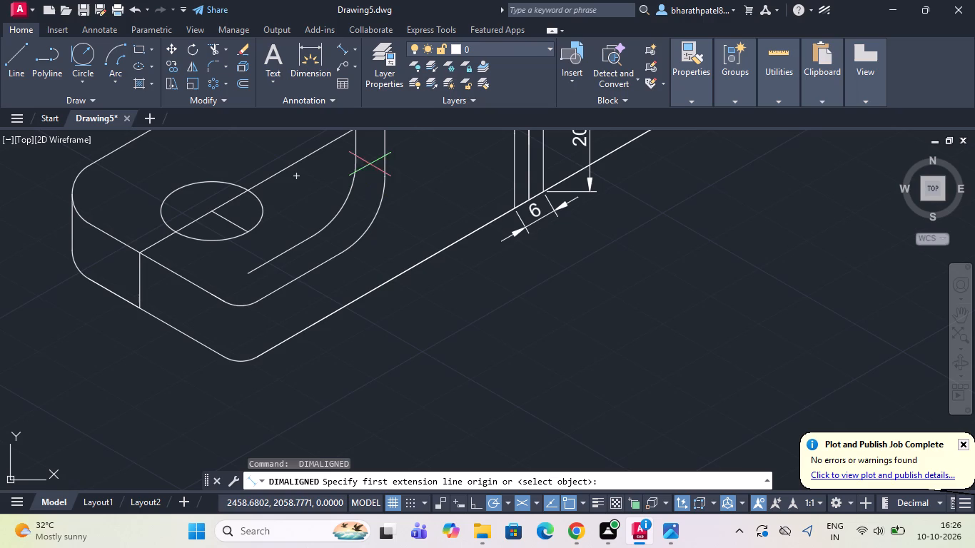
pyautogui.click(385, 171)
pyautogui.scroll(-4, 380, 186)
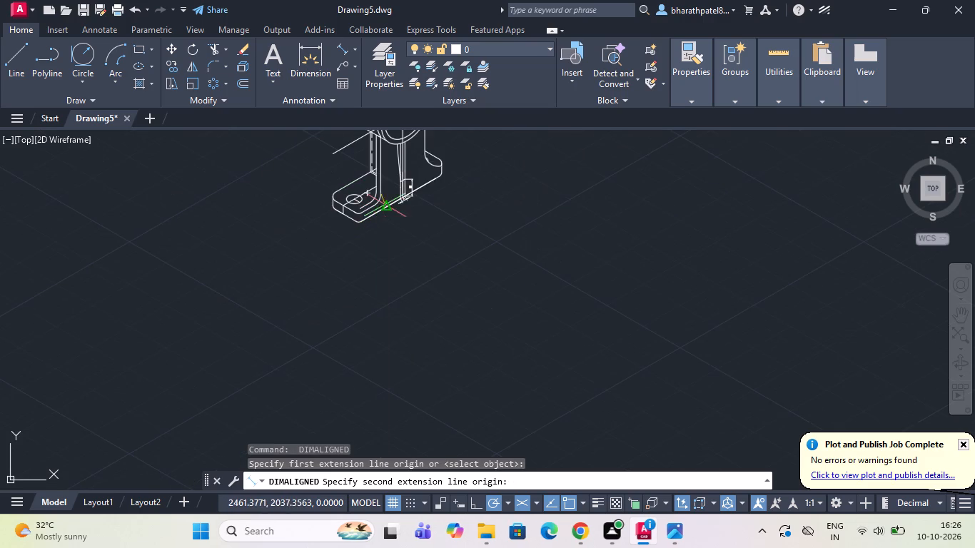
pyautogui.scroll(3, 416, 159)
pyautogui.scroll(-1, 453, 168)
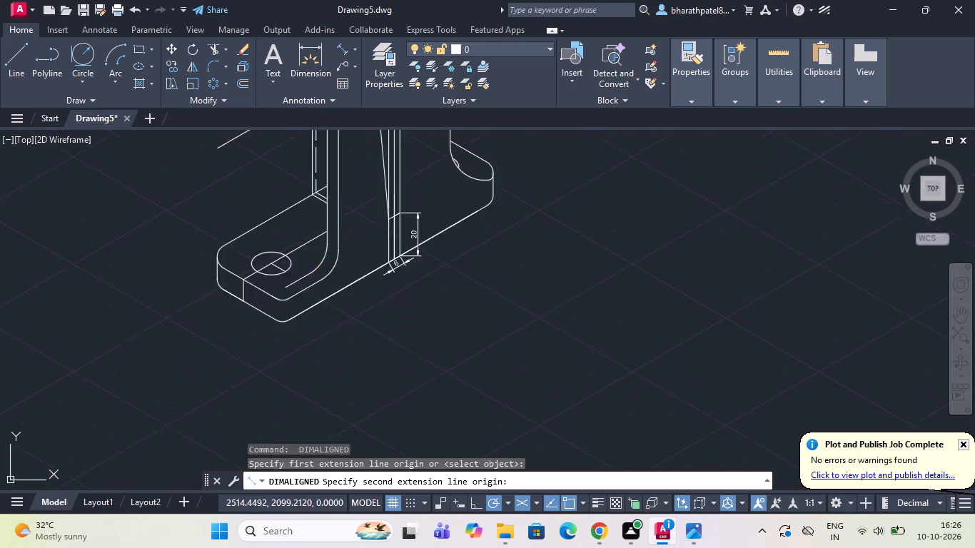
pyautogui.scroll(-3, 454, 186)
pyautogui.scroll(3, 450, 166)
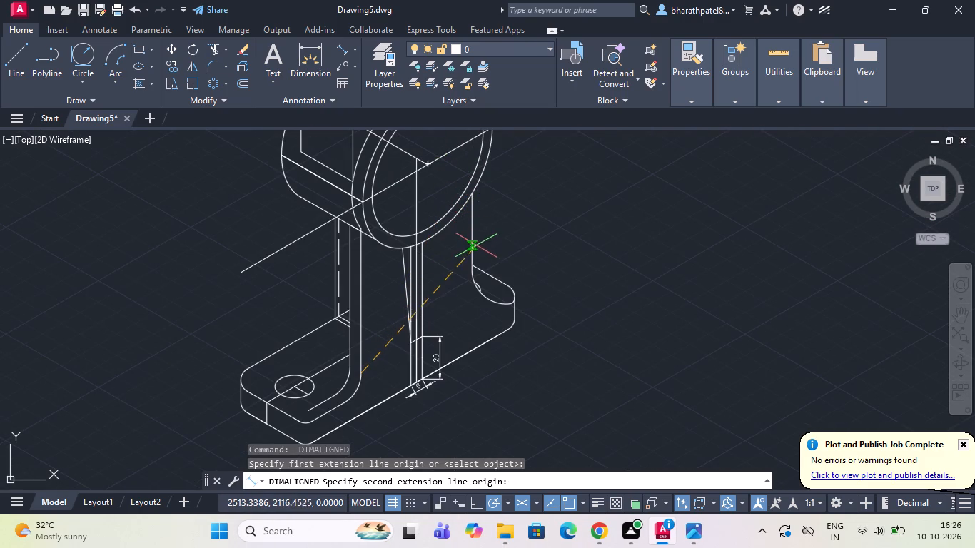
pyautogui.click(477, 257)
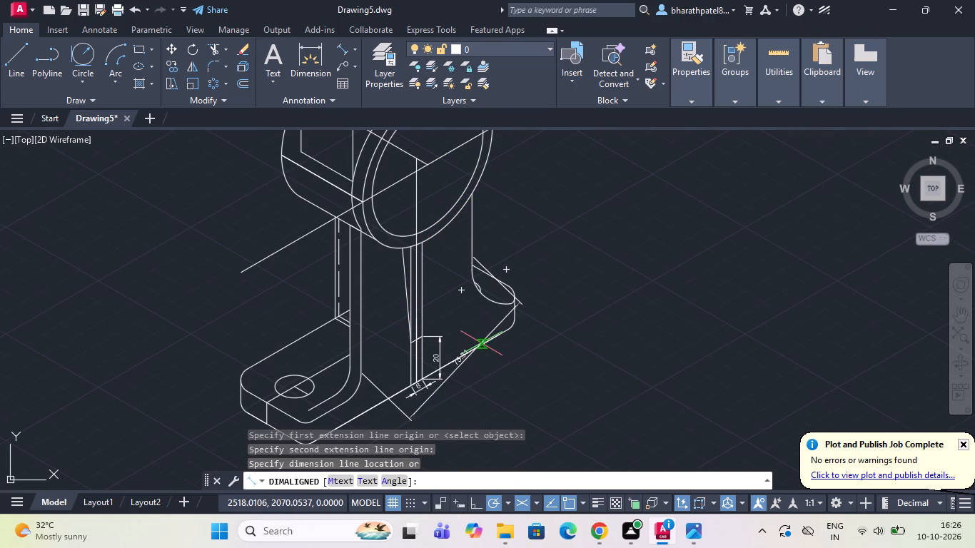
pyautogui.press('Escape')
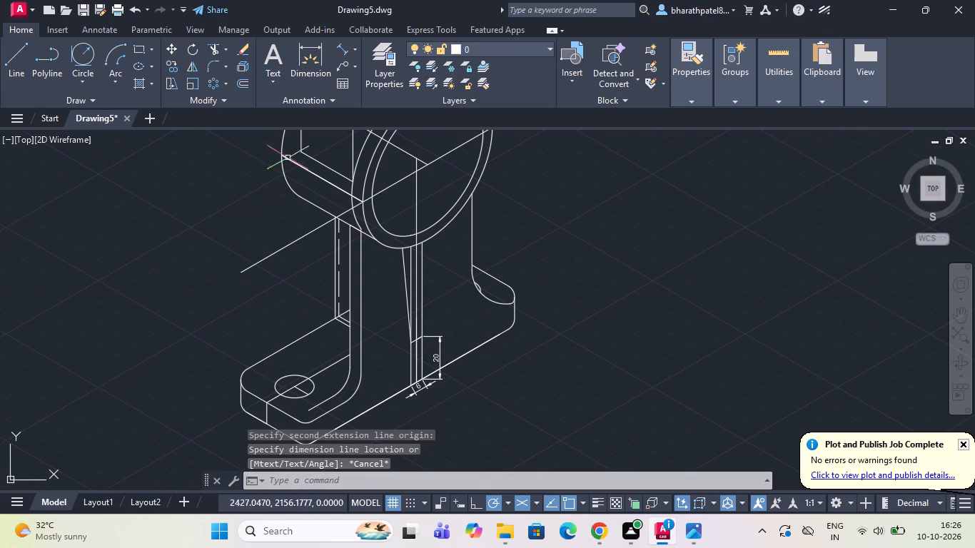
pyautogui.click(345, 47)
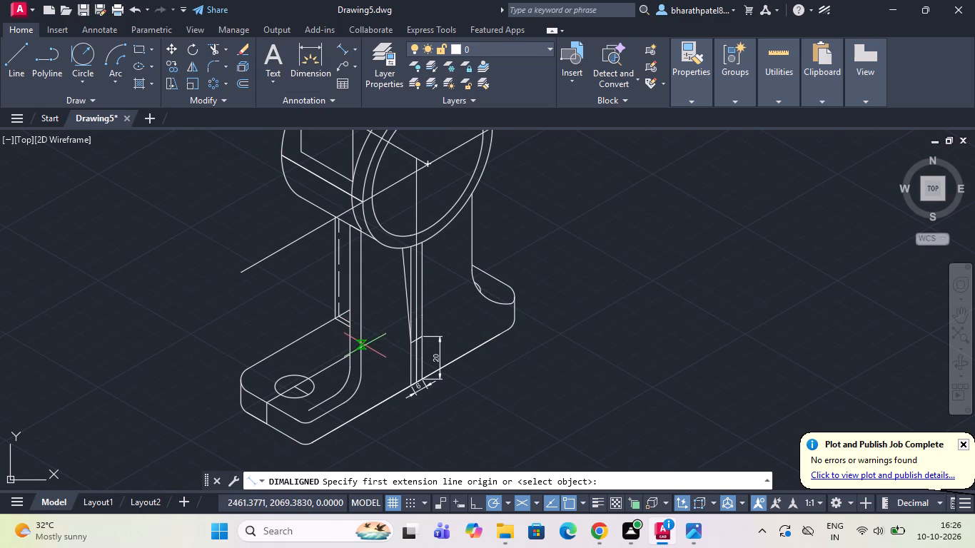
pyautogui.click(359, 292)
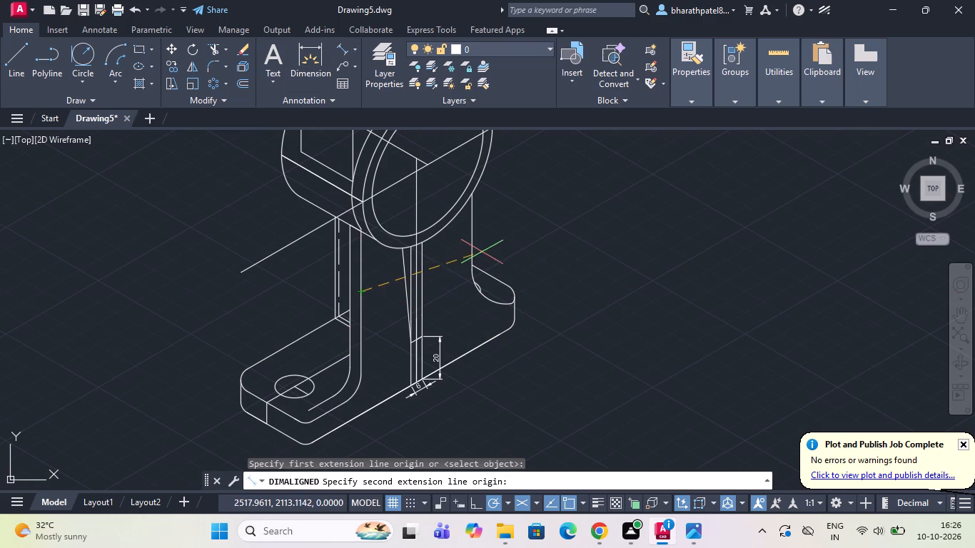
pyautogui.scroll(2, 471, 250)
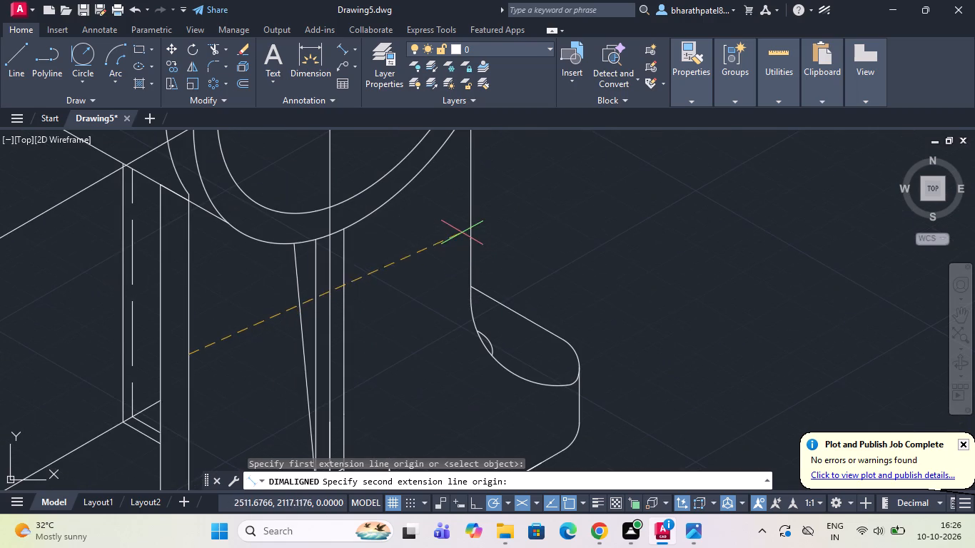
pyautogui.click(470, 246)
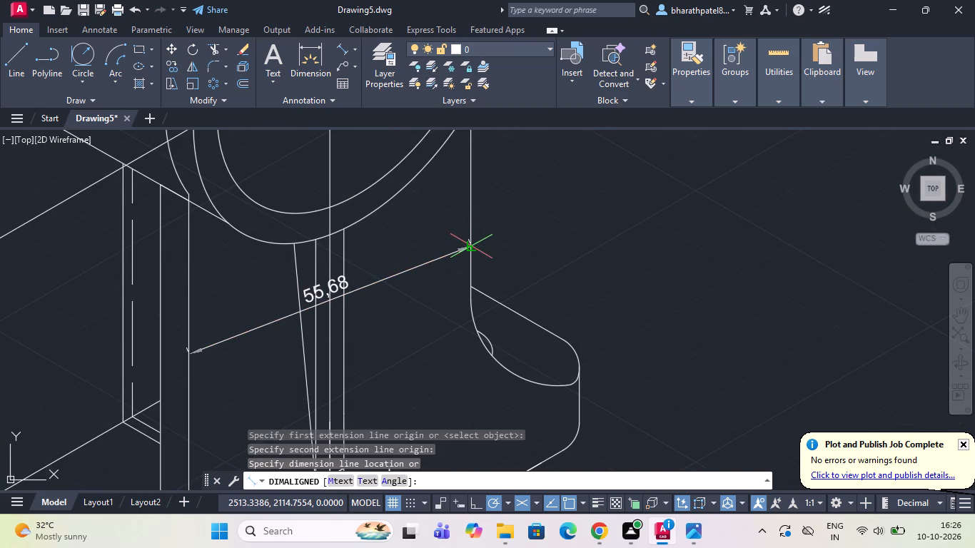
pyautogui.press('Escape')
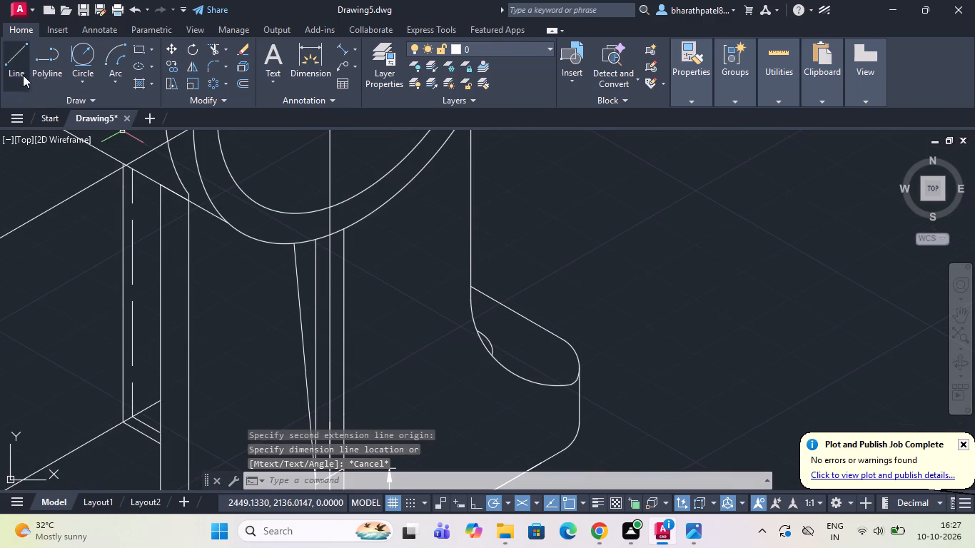
# Draw a vertical line about 45.6 units long from the upright's outer edge beside the holed foot, down past the base's long lower edge.
pyautogui.moveTo(10, 59); pyautogui.dragTo(40, 73)
pyautogui.scroll(-3, 298, 268)
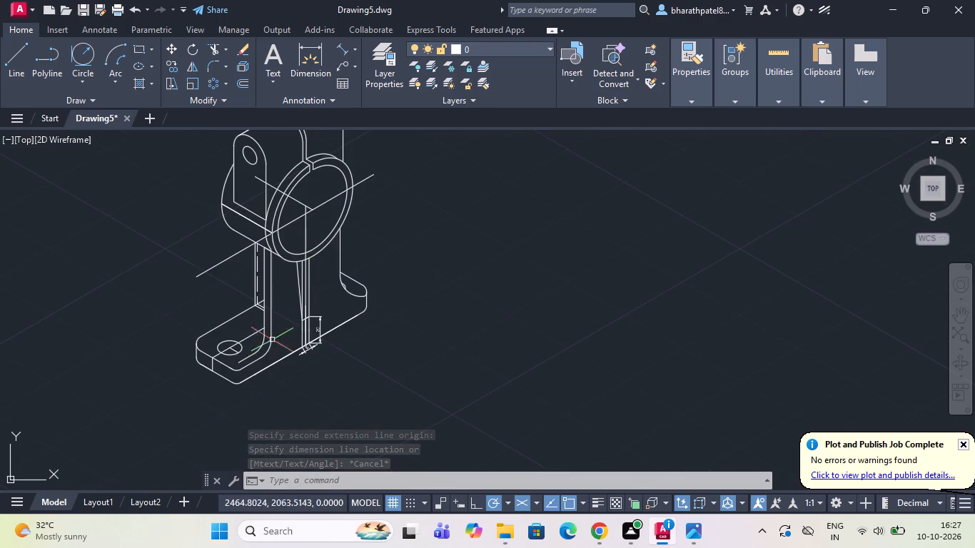
pyautogui.scroll(3, 268, 352)
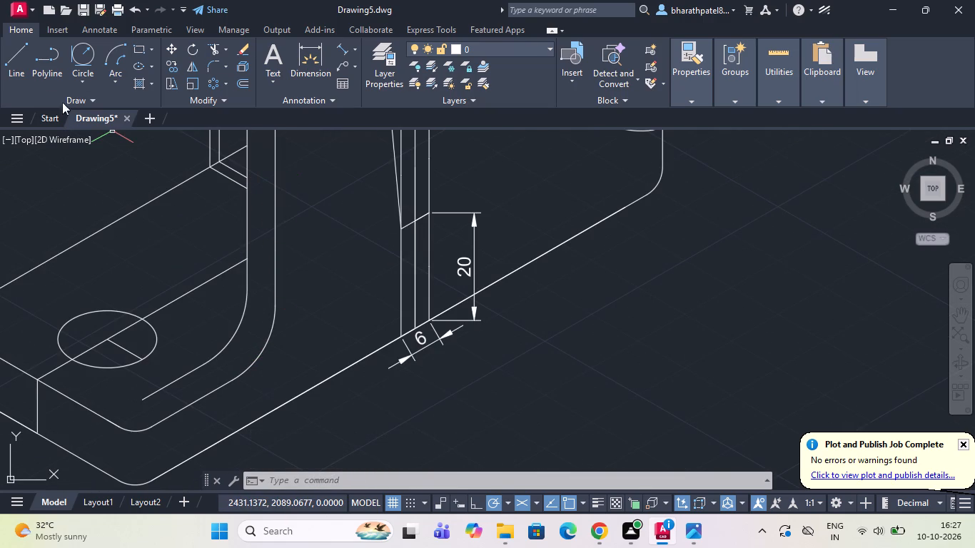
pyautogui.moveTo(7, 60); pyautogui.dragTo(16, 66)
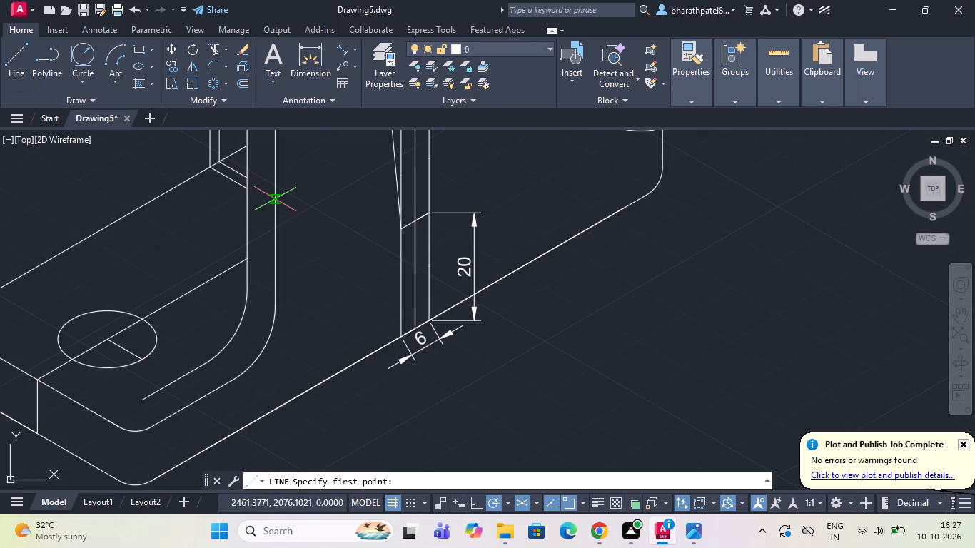
pyautogui.click(274, 198)
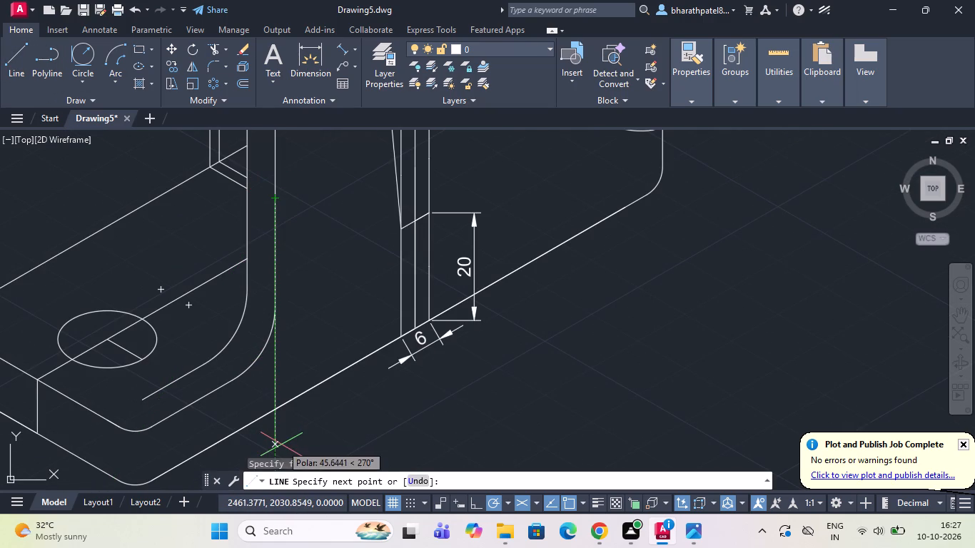
pyautogui.click(281, 445)
pyautogui.press('Escape')
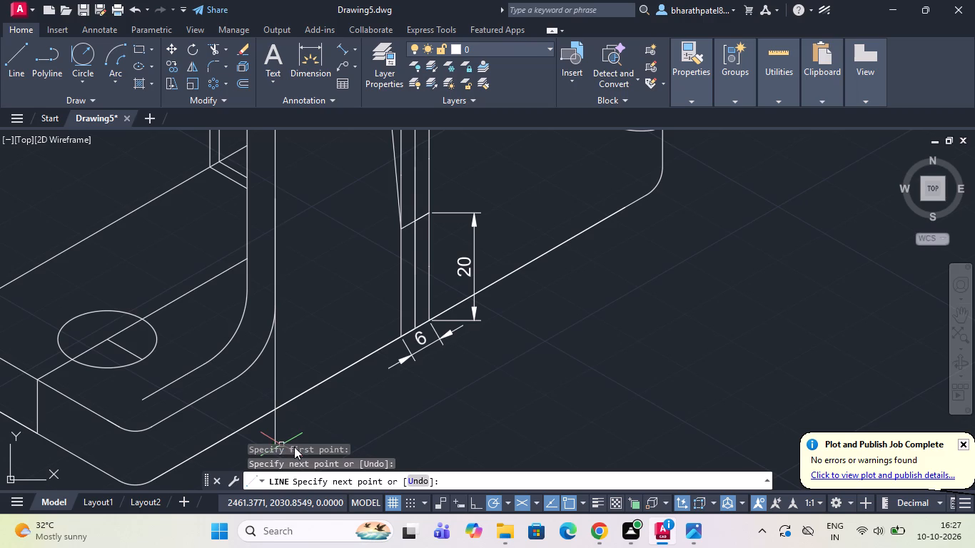
# Draw a vertical line from the upright's opposite outer edge, above the far foot, straight down past the base plate's long lower edge.
pyautogui.scroll(-1, 373, 406)
pyautogui.click(11, 56)
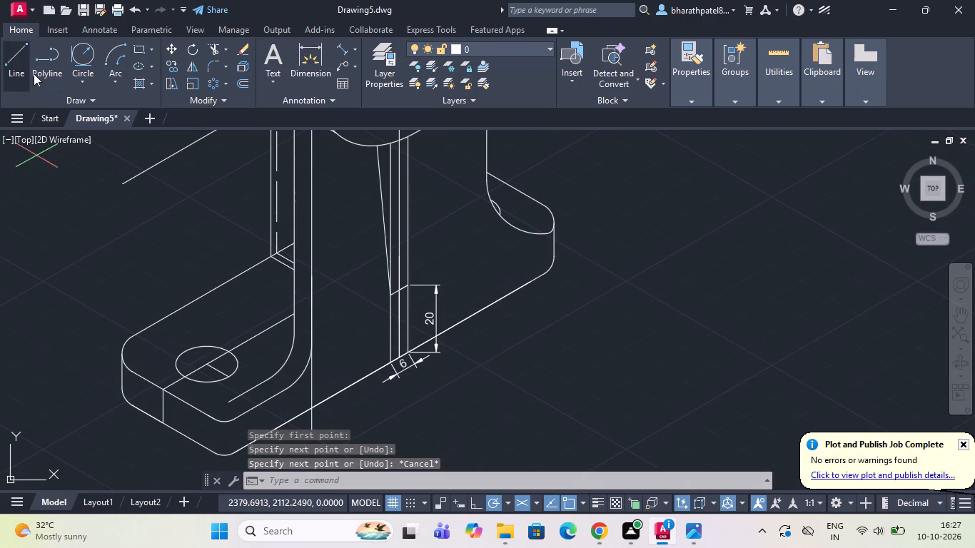
pyautogui.scroll(-1, 491, 313)
pyautogui.scroll(3, 499, 197)
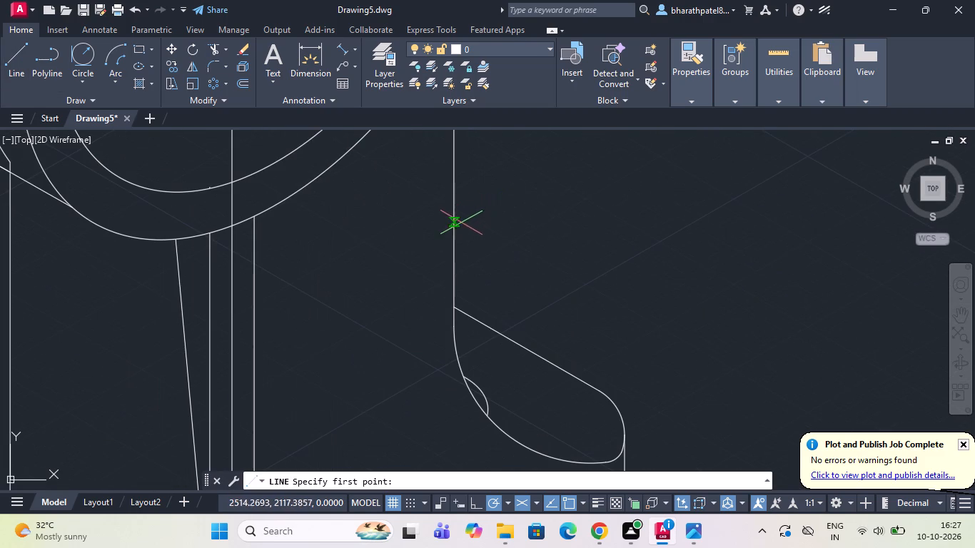
pyautogui.click(455, 230)
pyautogui.scroll(-4, 455, 231)
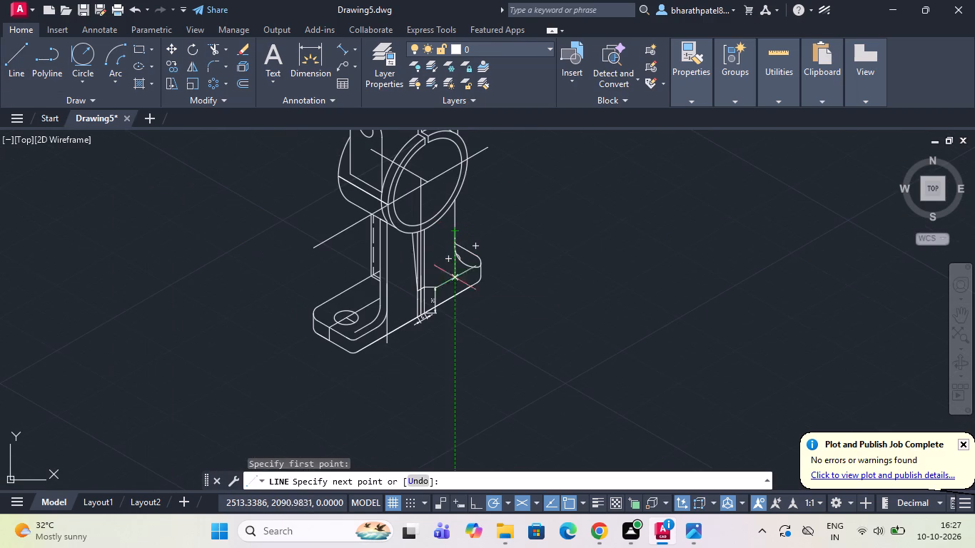
pyautogui.click(453, 330)
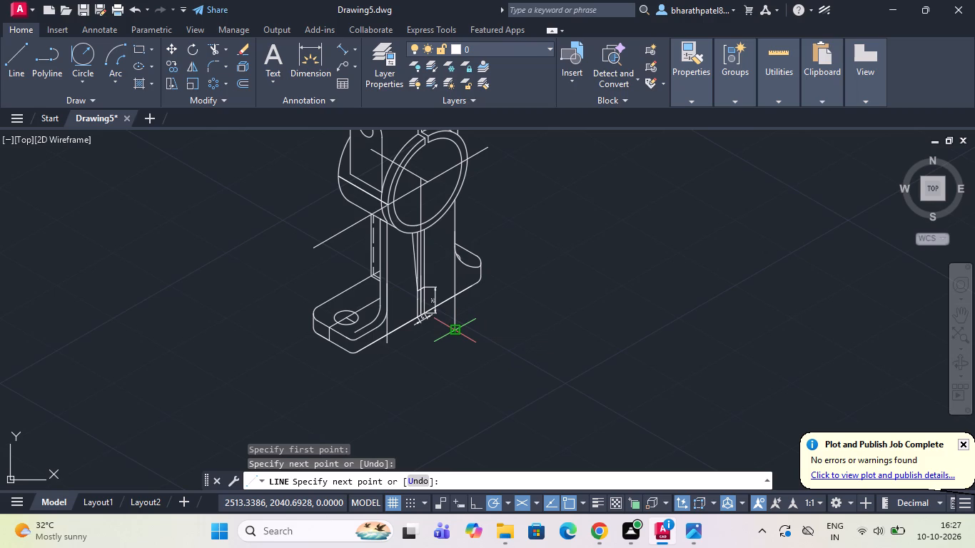
pyautogui.press('Escape')
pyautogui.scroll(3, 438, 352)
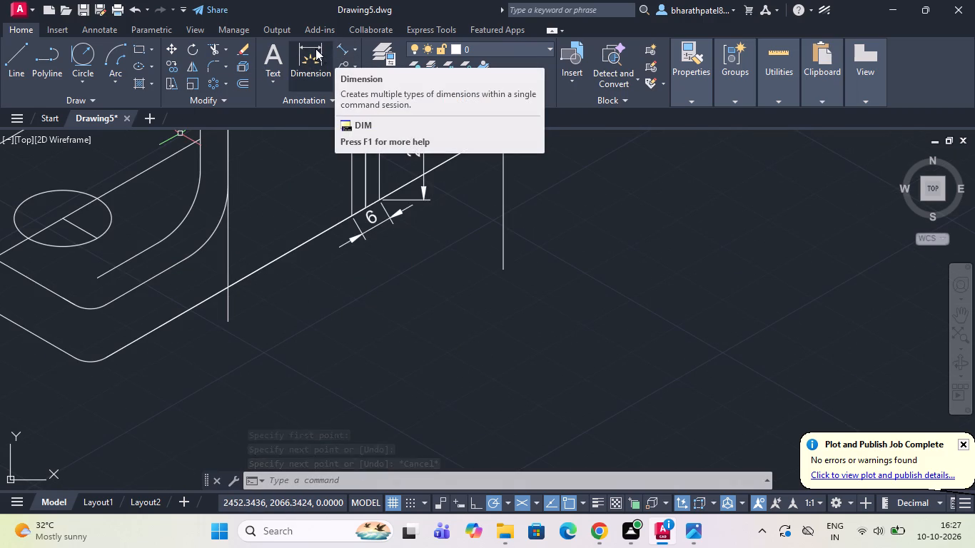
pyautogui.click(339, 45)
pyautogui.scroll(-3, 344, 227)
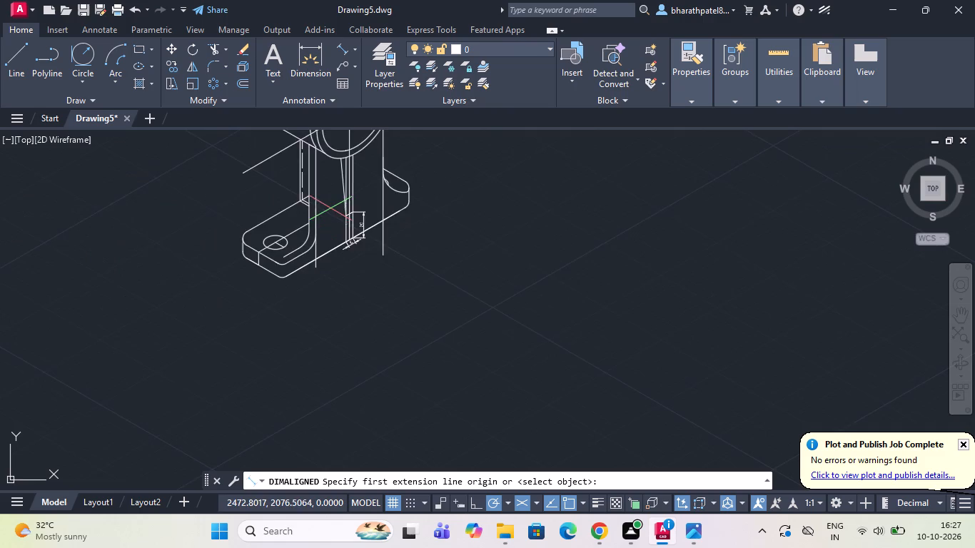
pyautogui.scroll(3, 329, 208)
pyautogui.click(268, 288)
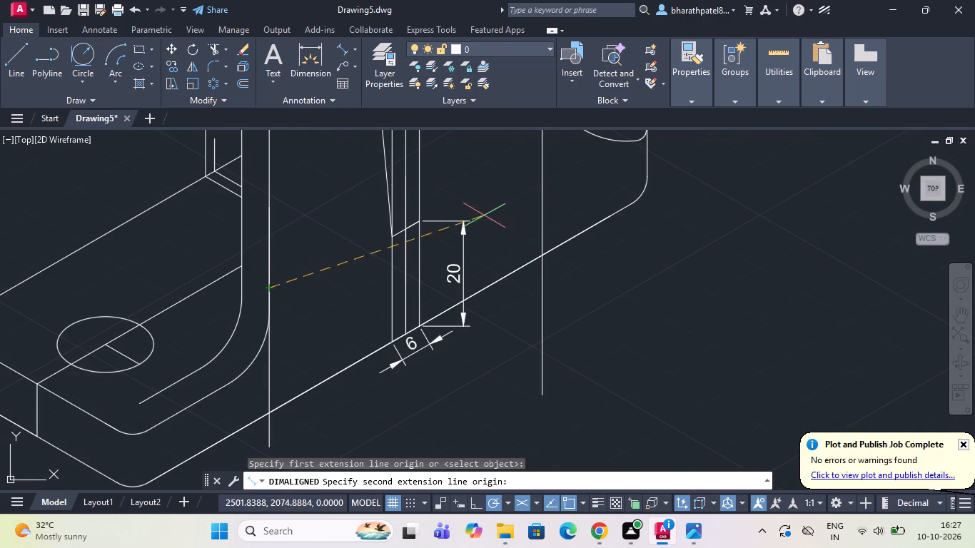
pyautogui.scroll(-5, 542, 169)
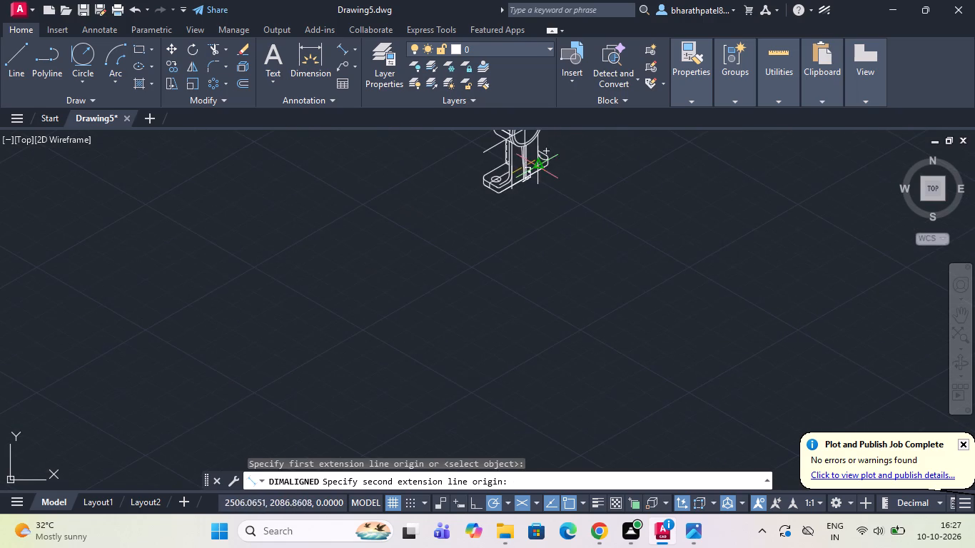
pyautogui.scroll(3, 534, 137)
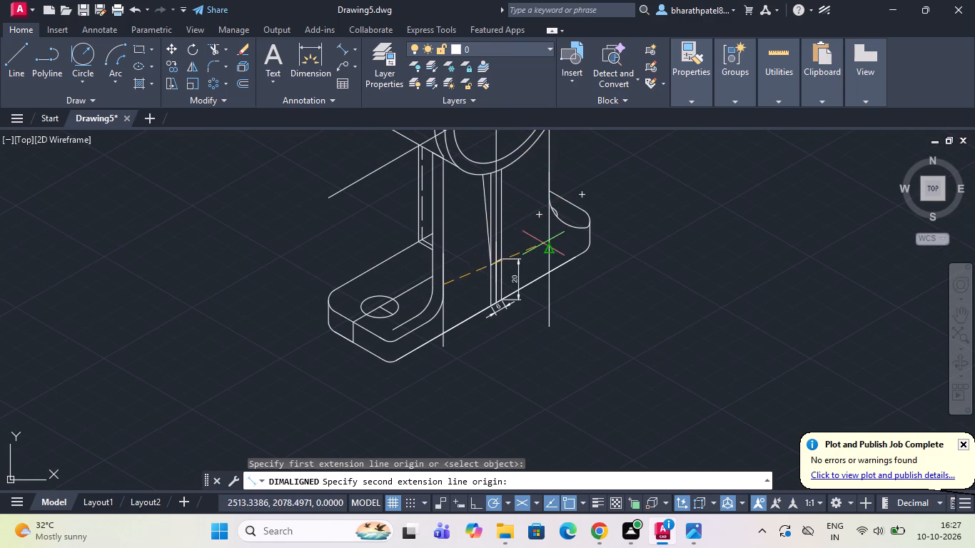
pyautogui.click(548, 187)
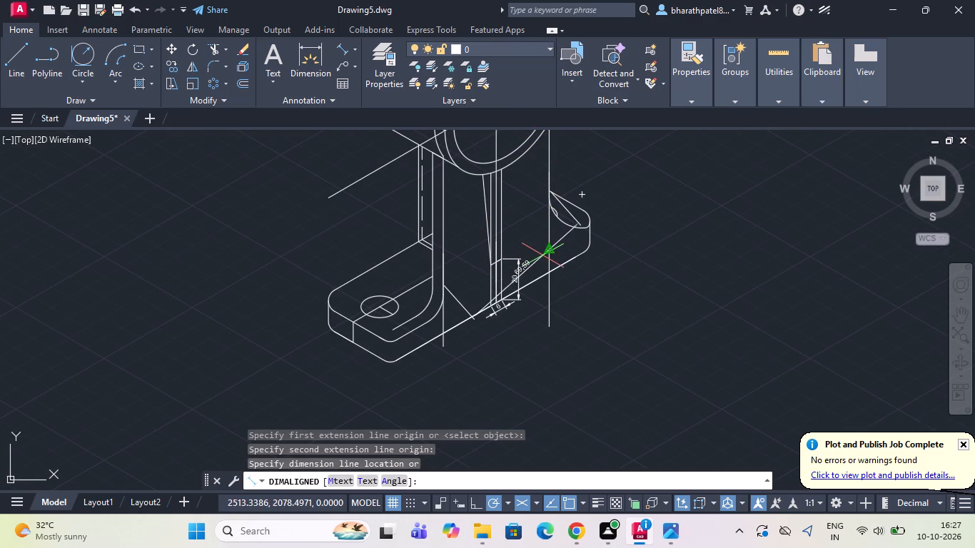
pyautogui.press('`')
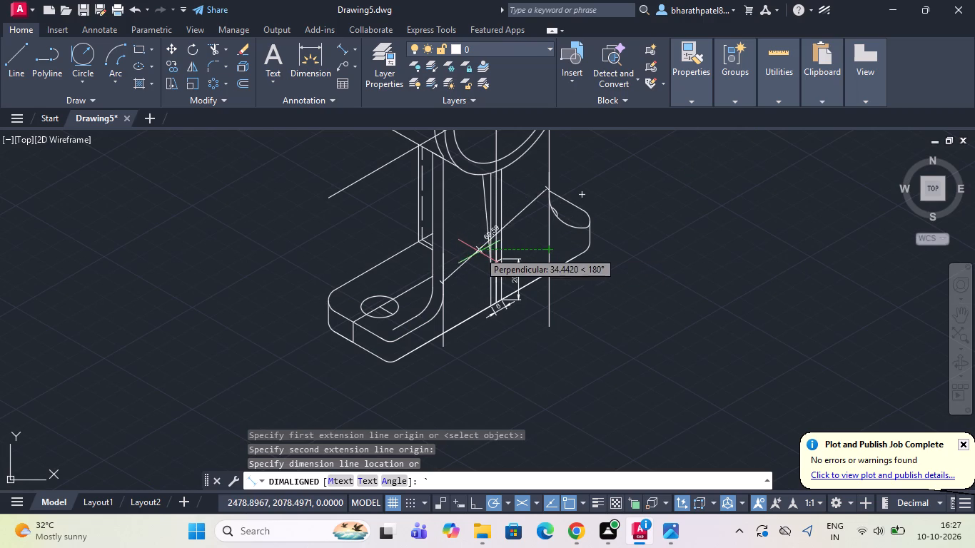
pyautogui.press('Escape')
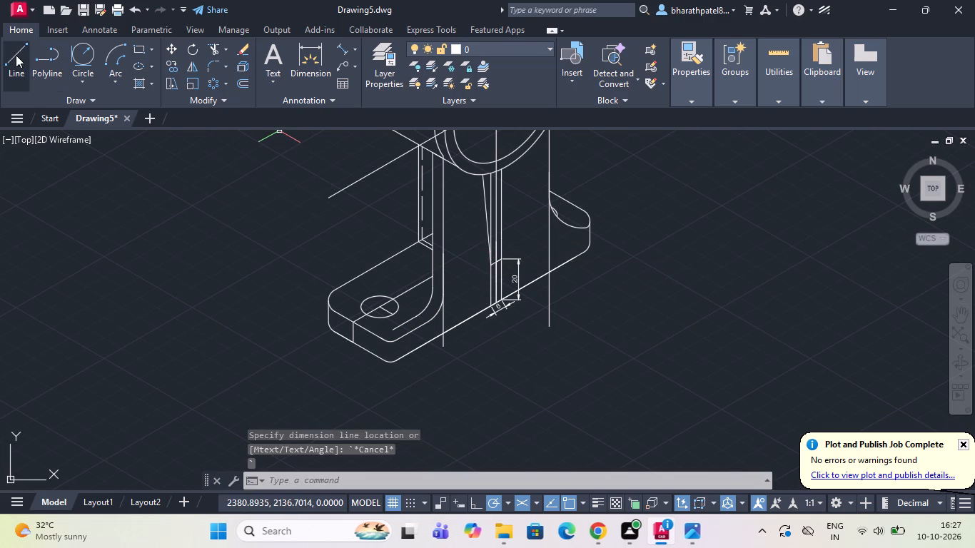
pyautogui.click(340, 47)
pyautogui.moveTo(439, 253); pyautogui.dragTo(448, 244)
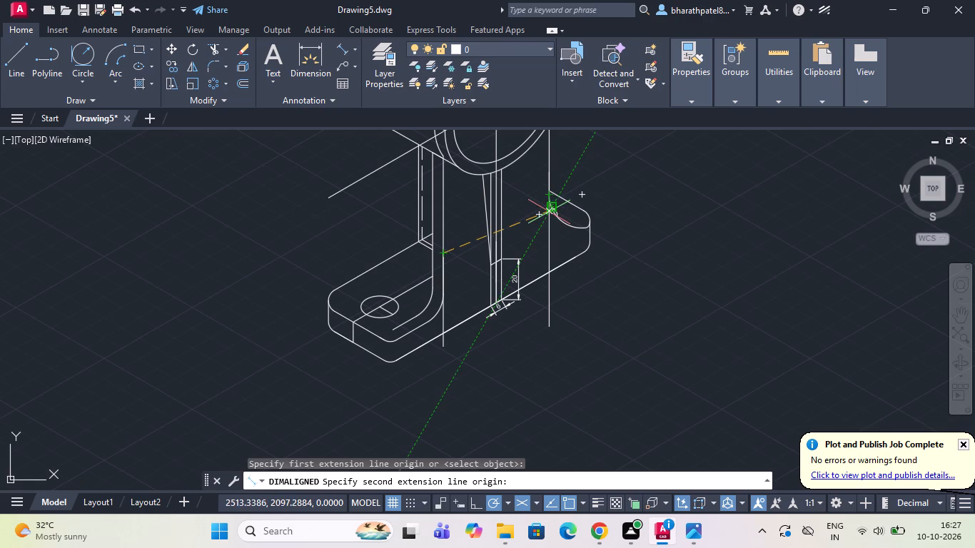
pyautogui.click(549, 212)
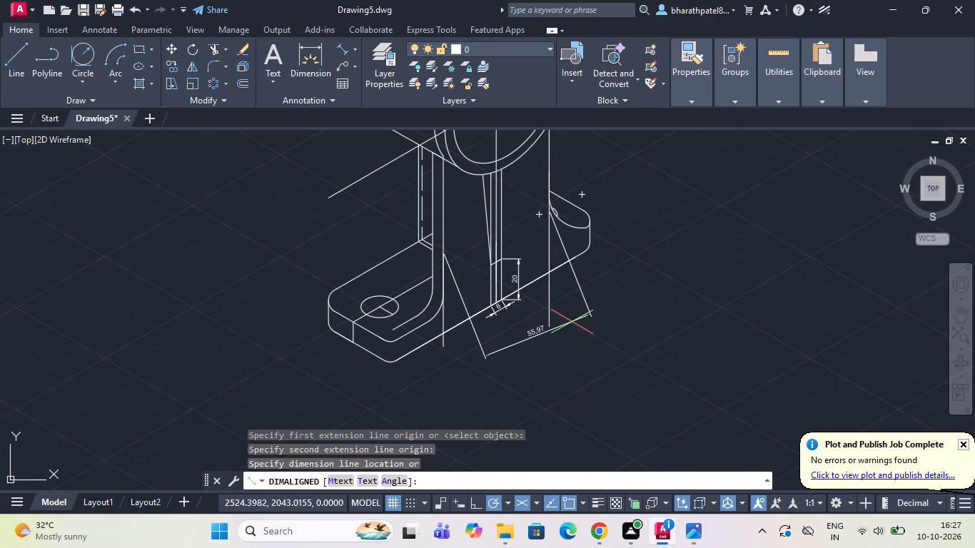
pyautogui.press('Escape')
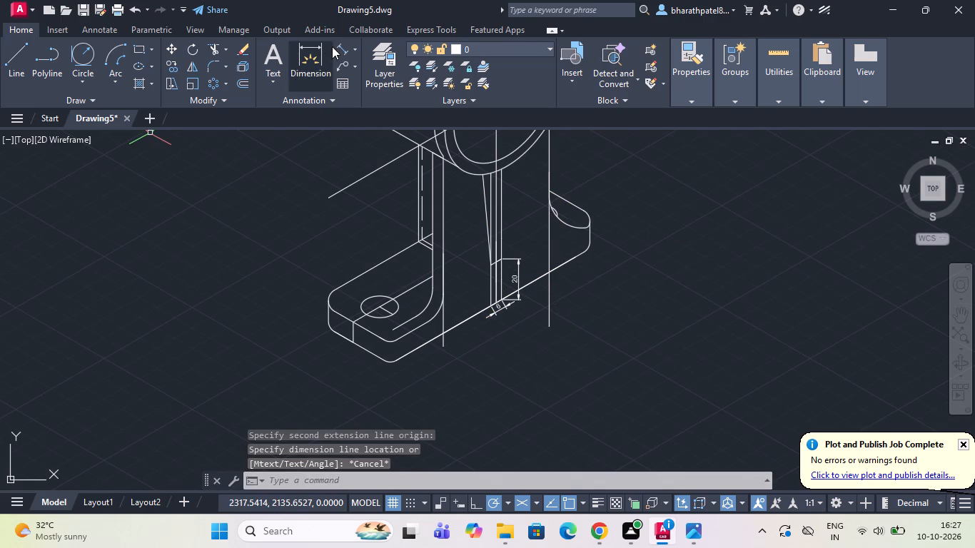
# Add an aligned dimension for the upright's width between the two vertical lines at the base's long lower edge, outside the rib width dimension.
pyautogui.moveTo(337, 46); pyautogui.dragTo(345, 48)
pyautogui.scroll(4, 455, 333)
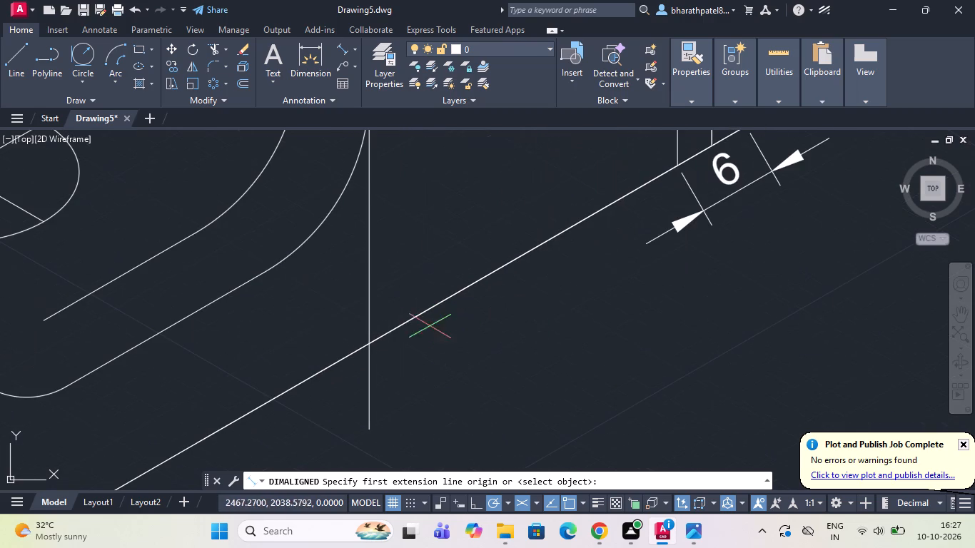
pyautogui.click(365, 342)
pyautogui.scroll(-4, 374, 342)
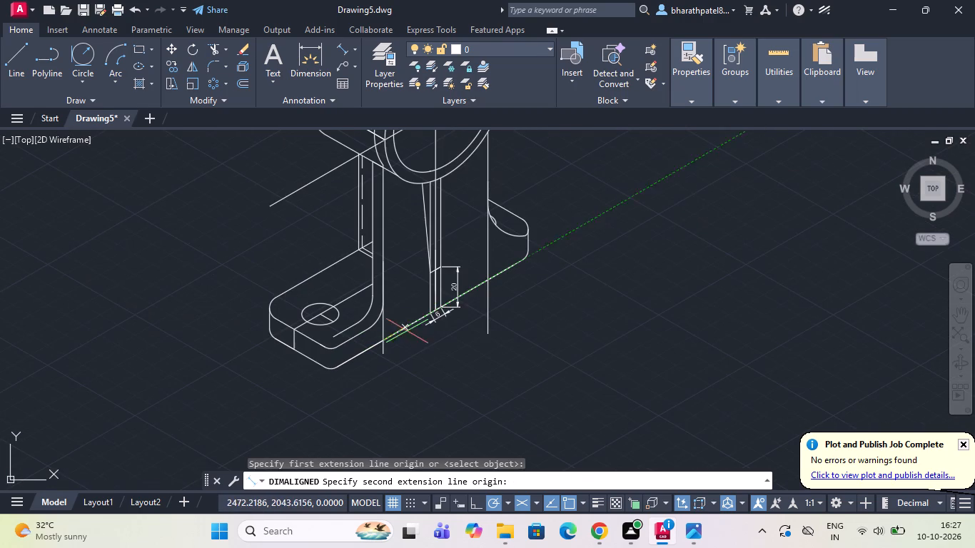
pyautogui.scroll(4, 475, 281)
pyautogui.click(554, 265)
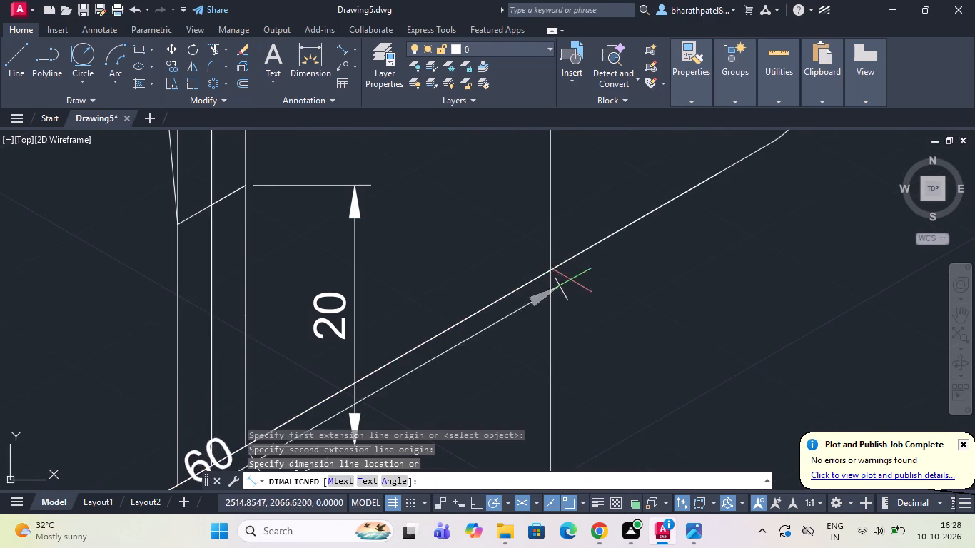
pyautogui.scroll(-4, 594, 288)
pyautogui.scroll(1, 572, 290)
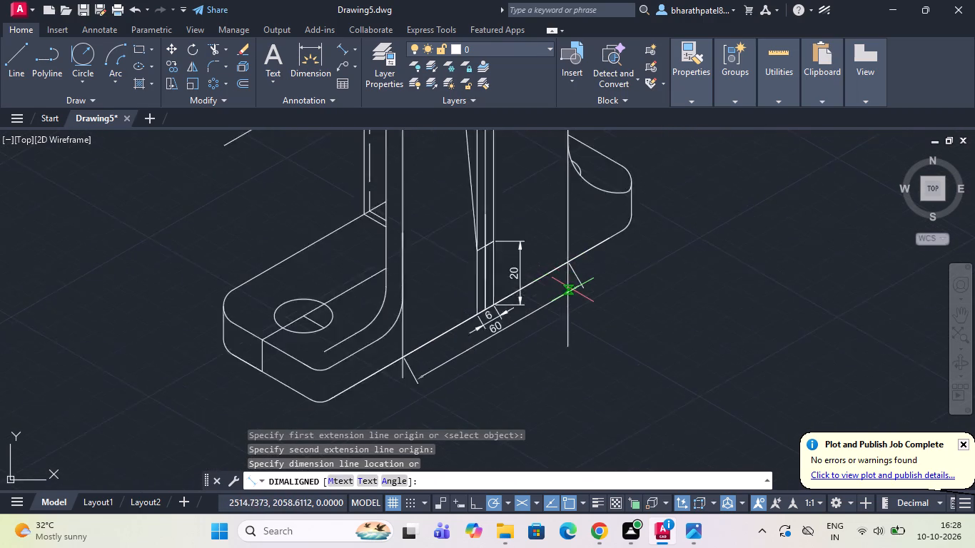
pyautogui.scroll(1, 572, 290)
pyautogui.click(576, 297)
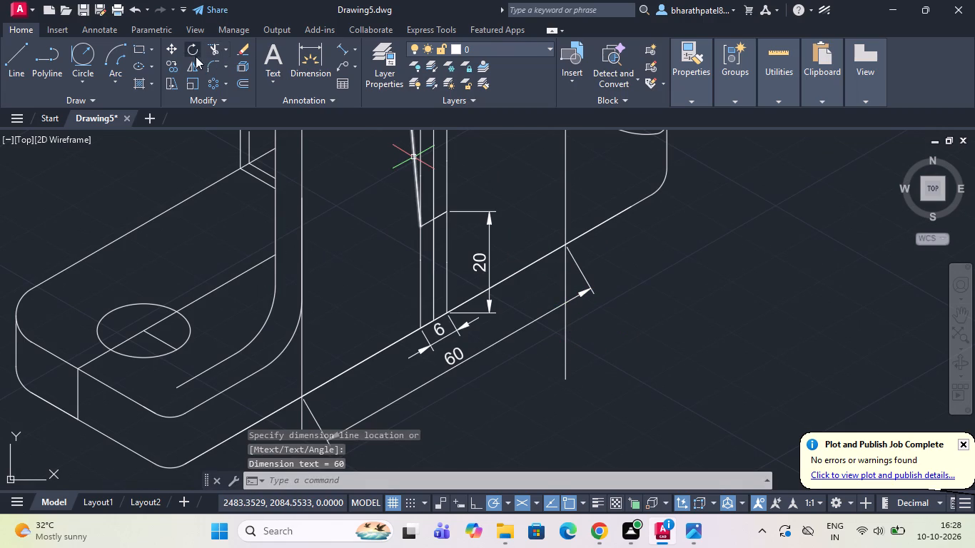
# Trim the ends of both vertical lines that project below the base plate's long lower edge.
pyautogui.click(214, 46)
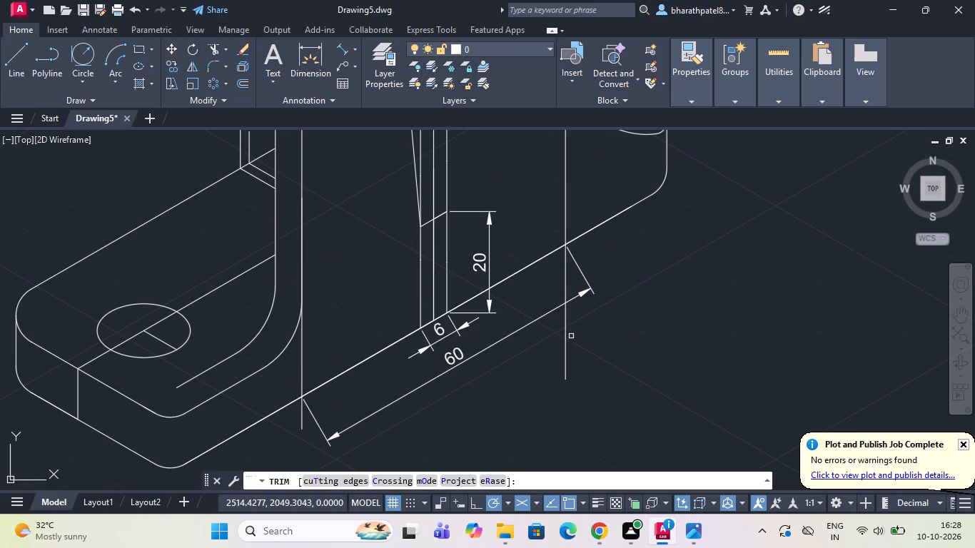
pyautogui.click(565, 338)
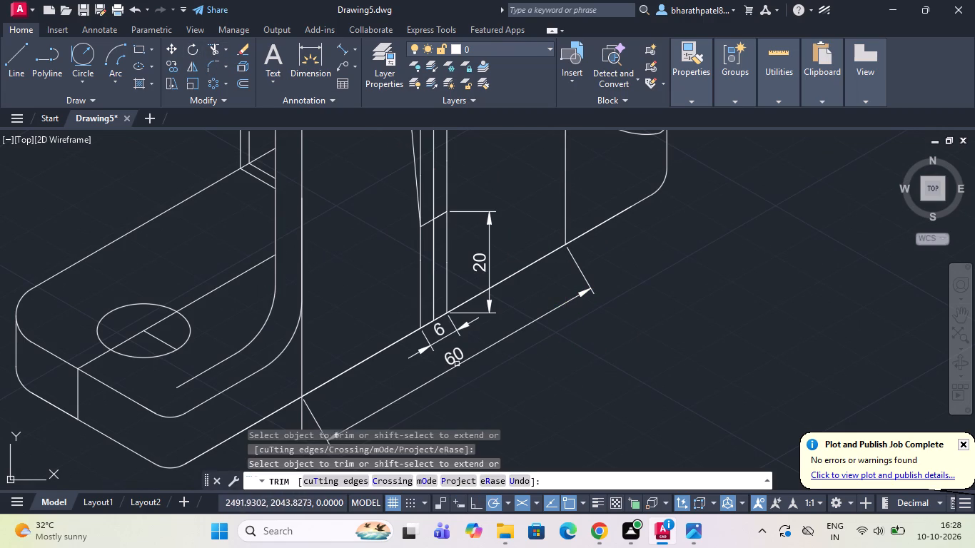
pyautogui.click(301, 420)
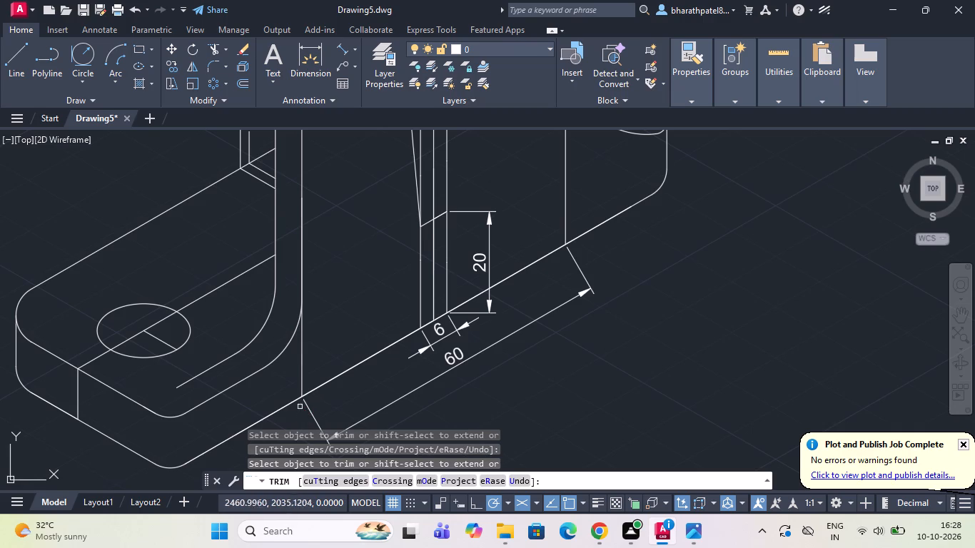
# Draw a 90-unit construction line from the foot's hole centre, parallel to the base's long edge, toward the far foot.
pyautogui.scroll(-1, 342, 273)
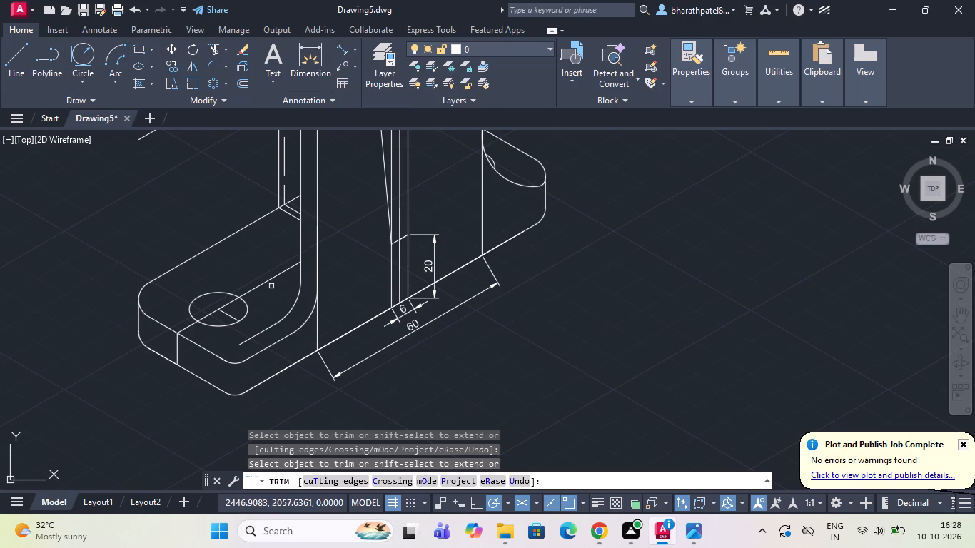
pyautogui.click(13, 58)
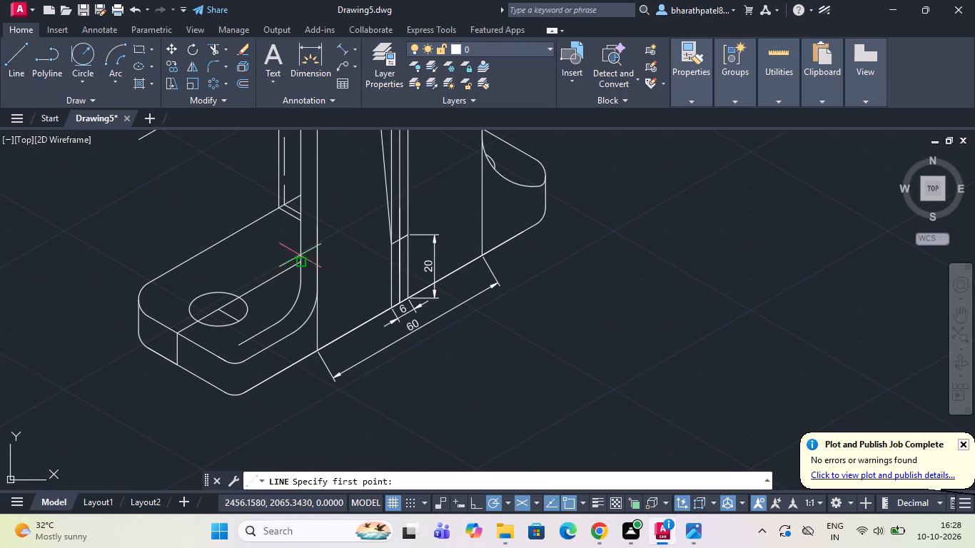
pyautogui.click(224, 308)
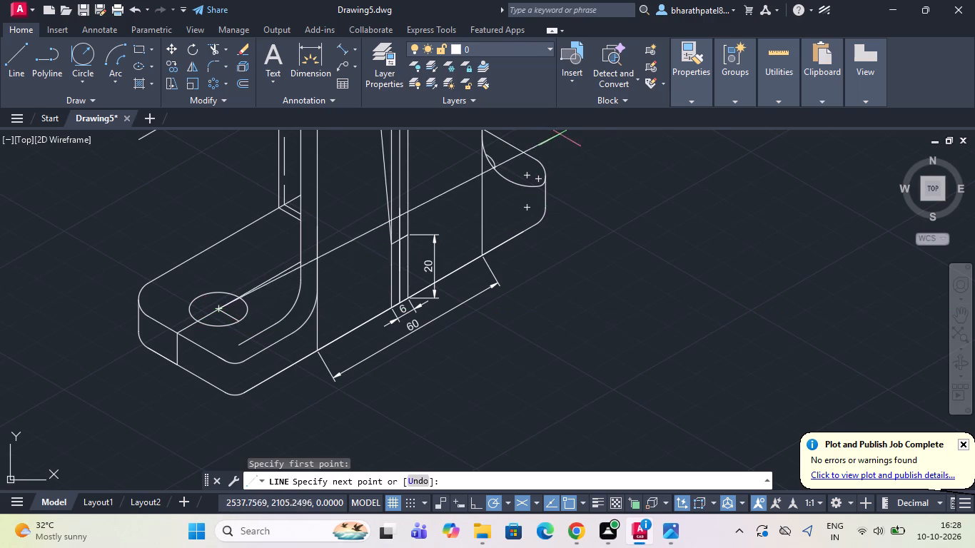
pyautogui.scroll(-3, 520, 145)
pyautogui.scroll(2, 510, 138)
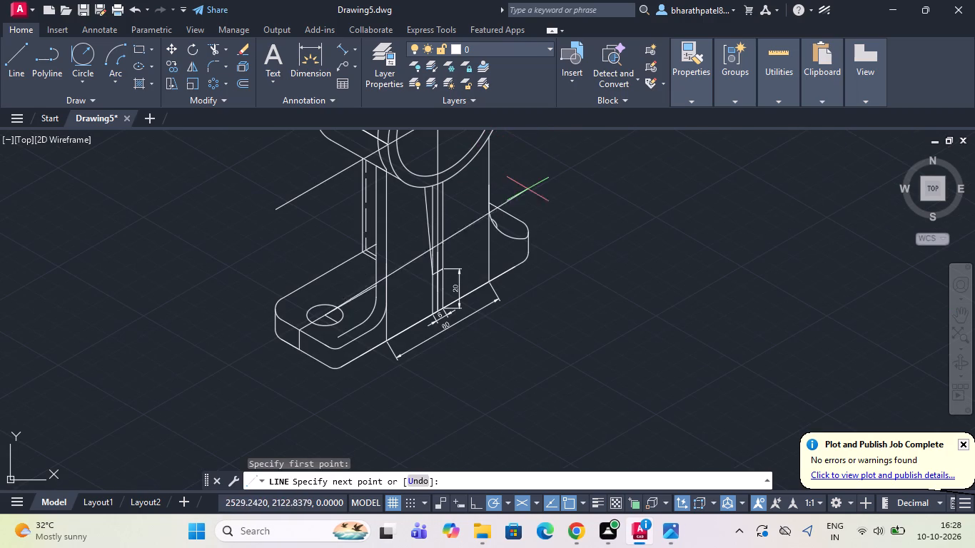
pyautogui.write('90')
pyautogui.press('Return')
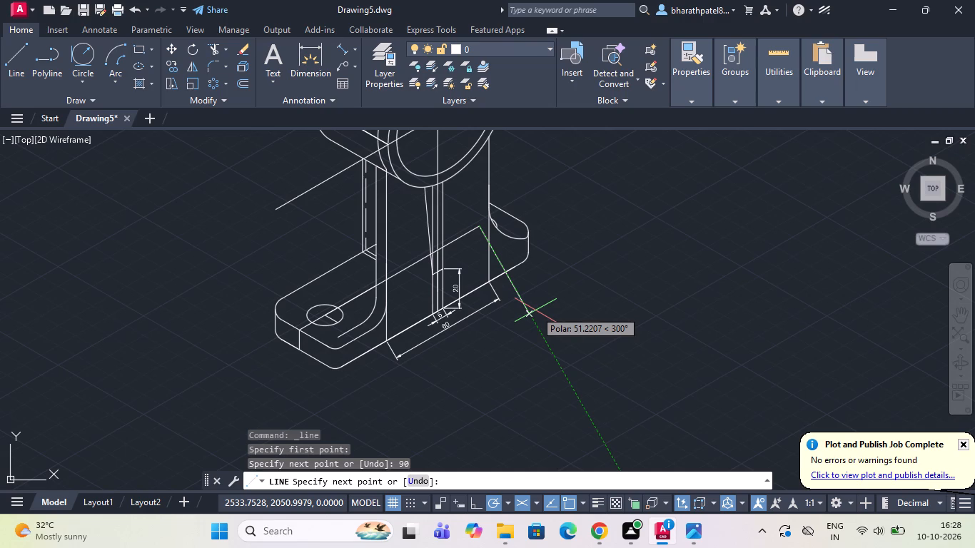
pyautogui.press('Escape')
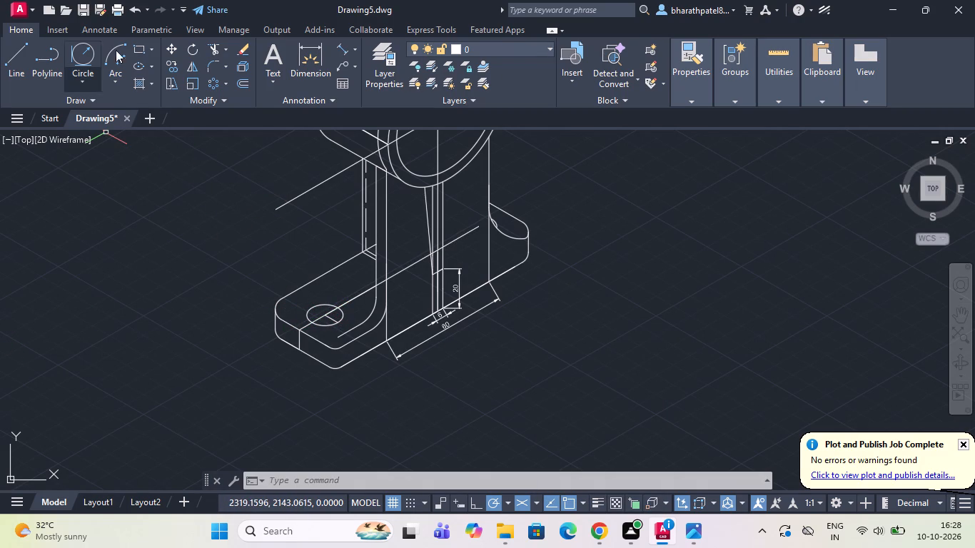
# Add an aligned dimension between the ends of the 90-unit construction line, placed outside the upright's width dimension.
pyautogui.click(338, 46)
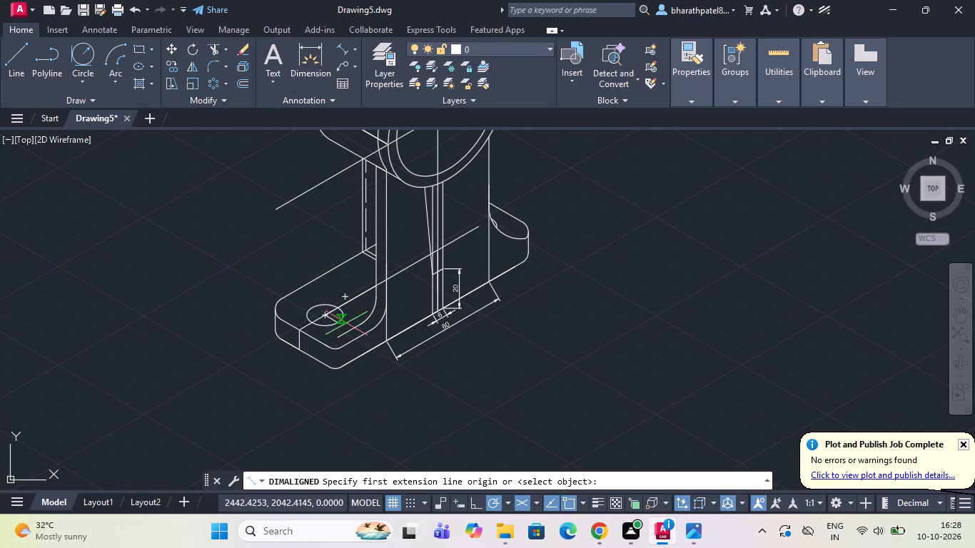
pyautogui.scroll(3, 345, 323)
pyautogui.click(261, 298)
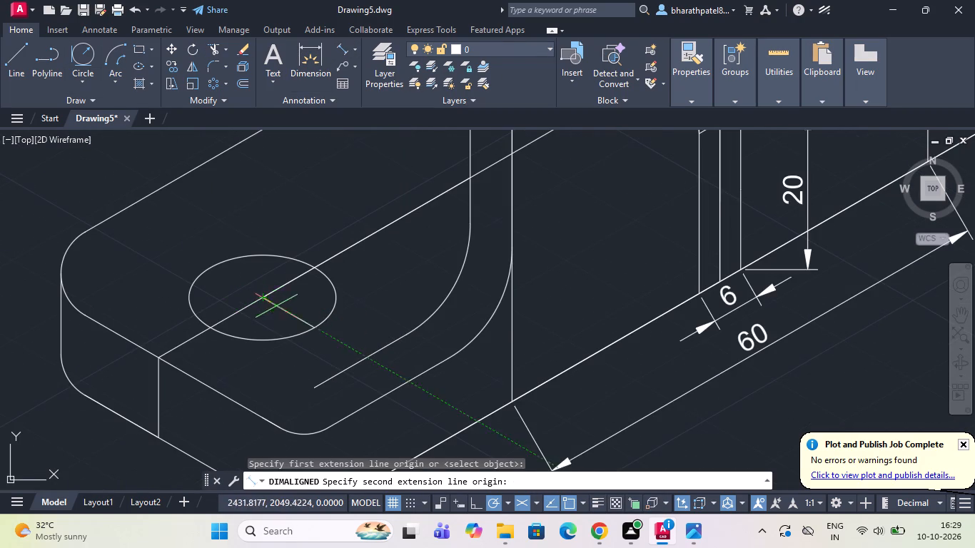
pyautogui.scroll(-4, 280, 319)
pyautogui.scroll(1, 427, 242)
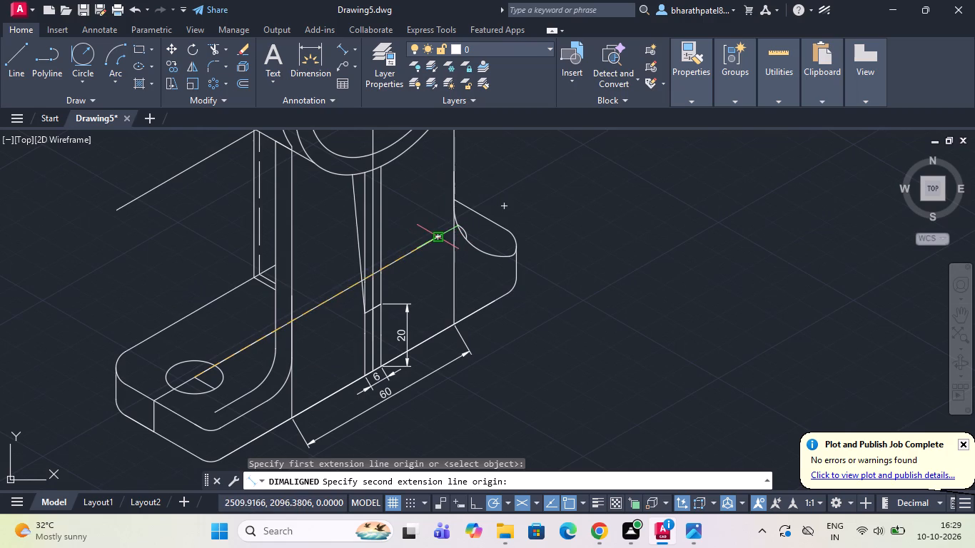
pyautogui.click(440, 240)
pyautogui.click(535, 351)
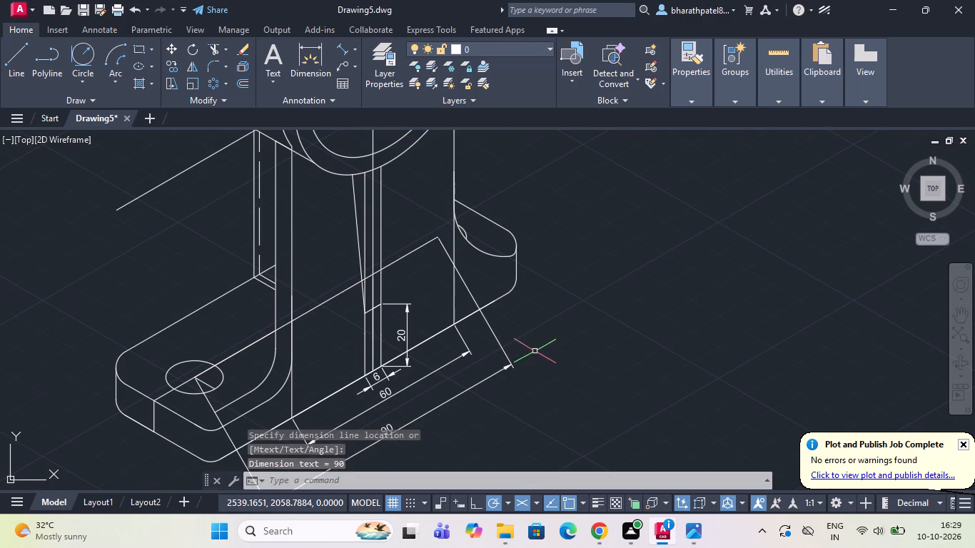
# Erase the 90-unit construction line running from the hole centre.
pyautogui.click(233, 355)
pyautogui.press('Delete')
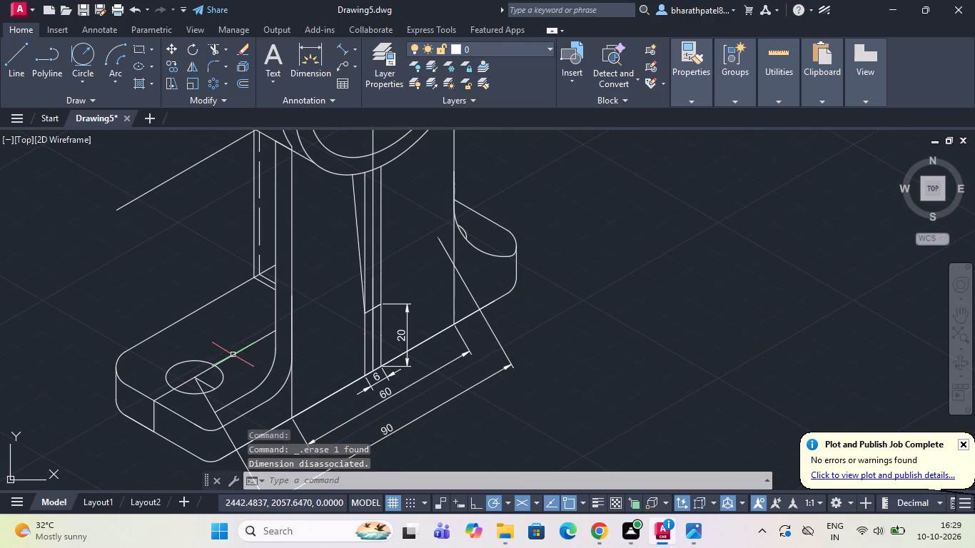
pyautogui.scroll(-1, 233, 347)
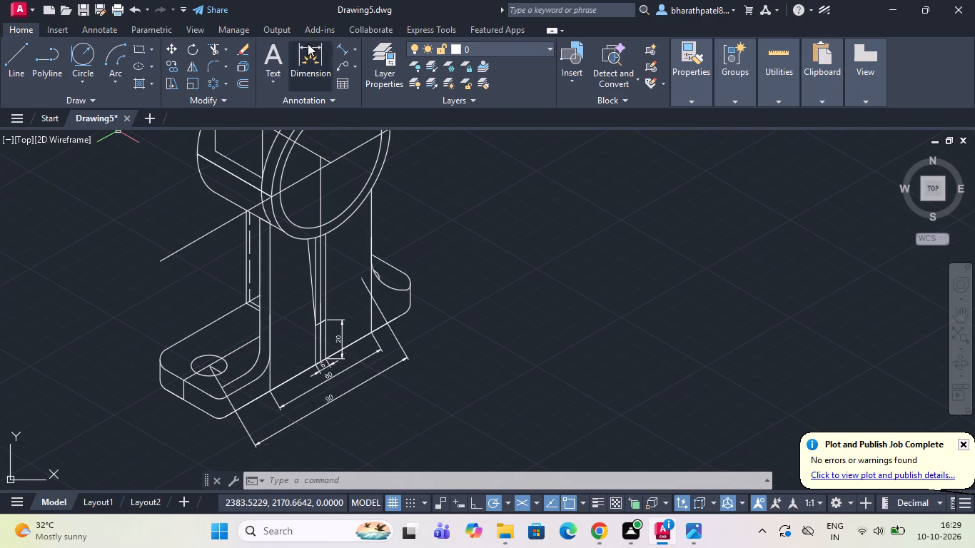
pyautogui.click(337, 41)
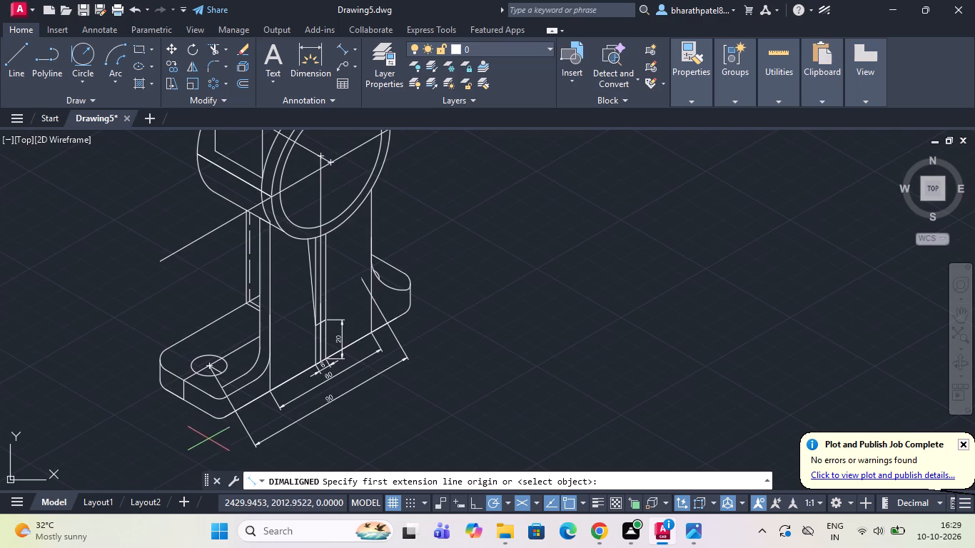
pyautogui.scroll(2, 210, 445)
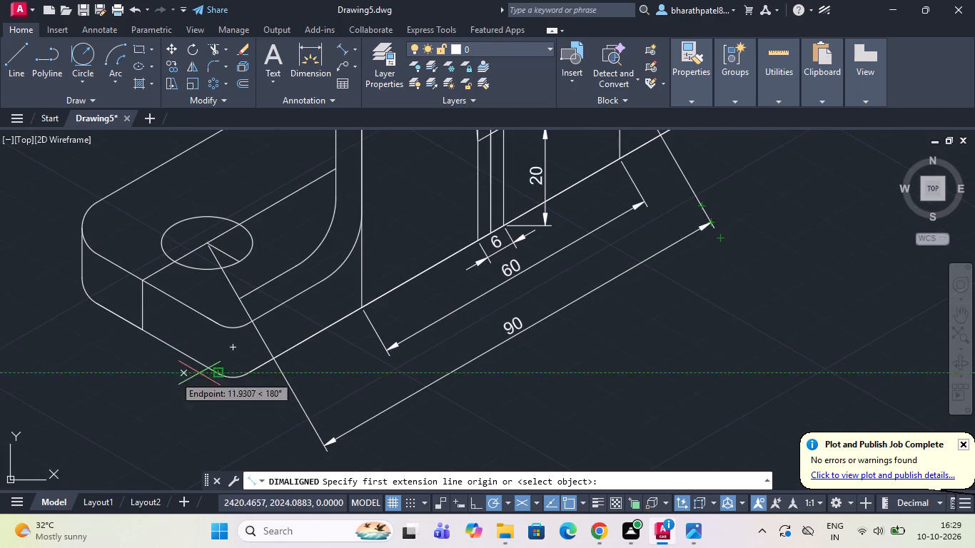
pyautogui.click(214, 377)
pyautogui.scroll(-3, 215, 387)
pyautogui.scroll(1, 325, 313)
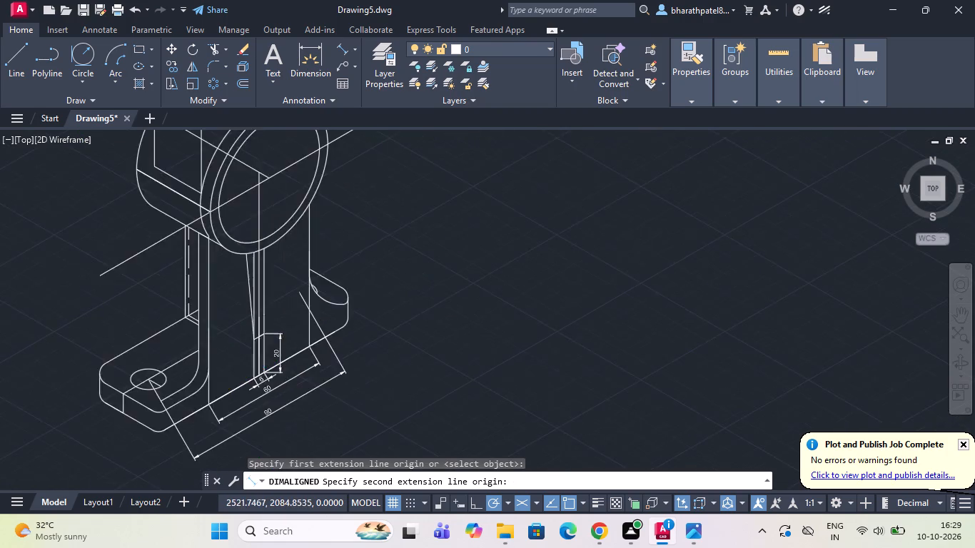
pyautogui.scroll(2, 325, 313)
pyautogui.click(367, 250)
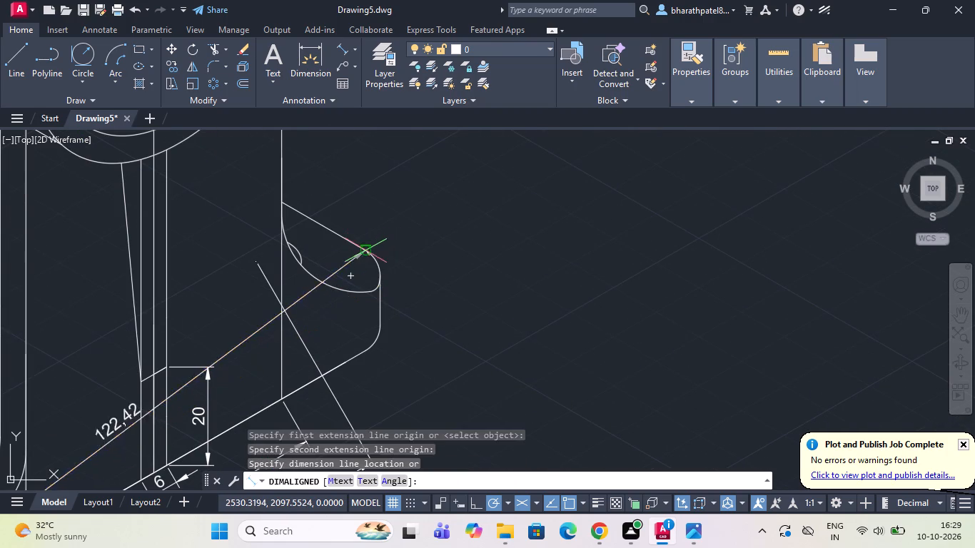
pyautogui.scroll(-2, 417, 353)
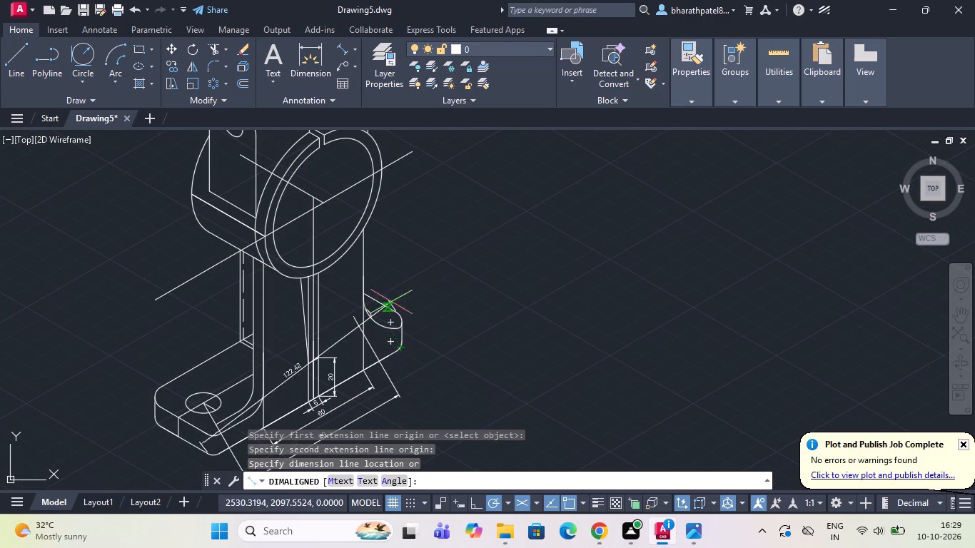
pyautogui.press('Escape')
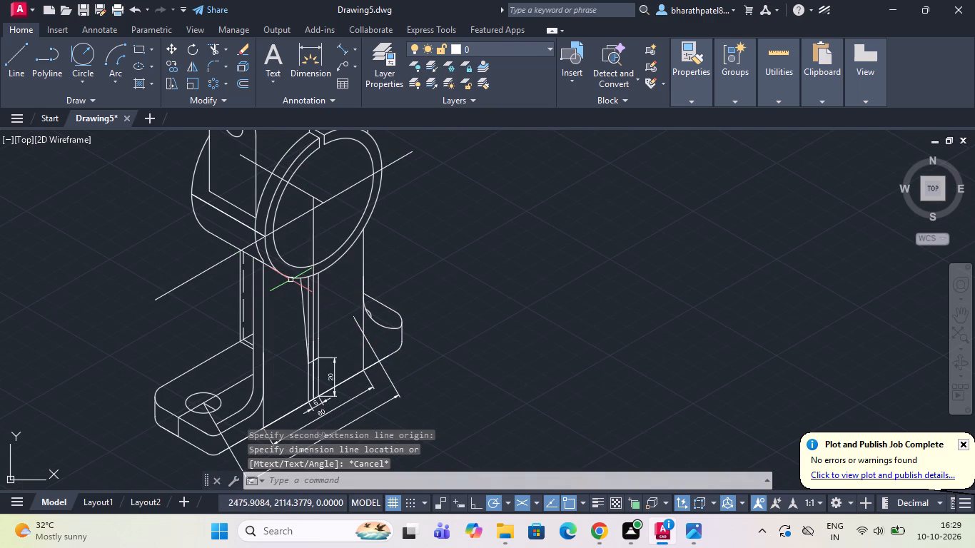
# Draw a 120-unit construction line at 30° from the lower end of the short vertical line on the holed foot's end face.
pyautogui.click(16, 64)
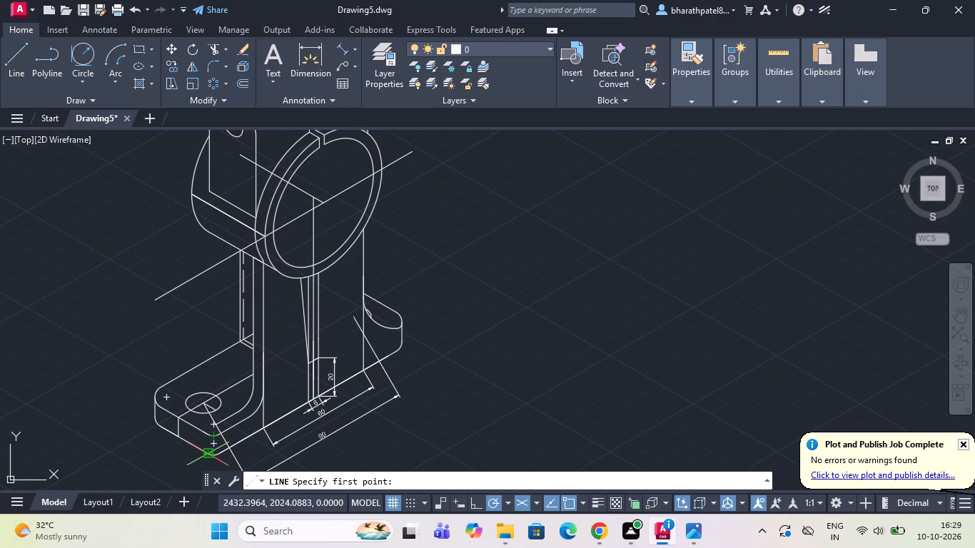
pyautogui.scroll(2, 205, 458)
pyautogui.click(135, 401)
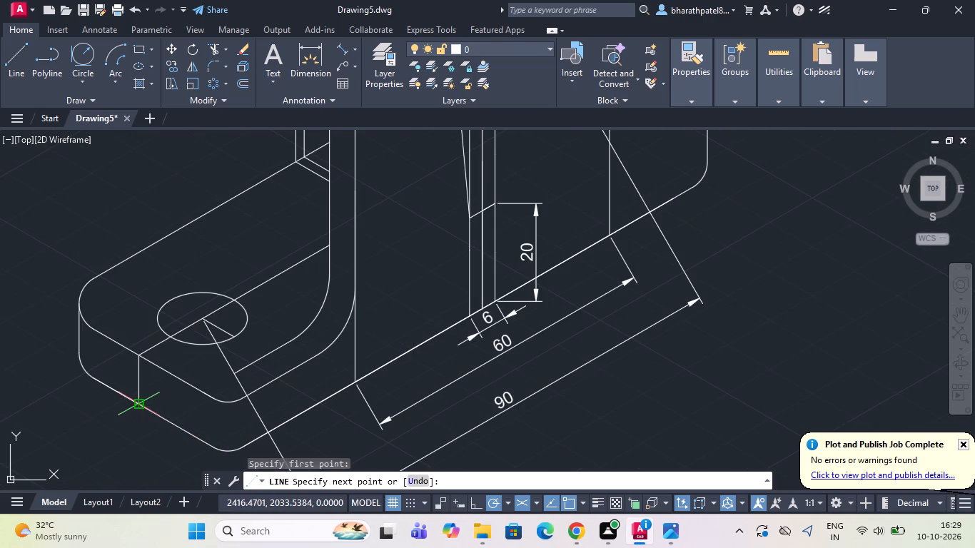
pyautogui.scroll(-3, 135, 403)
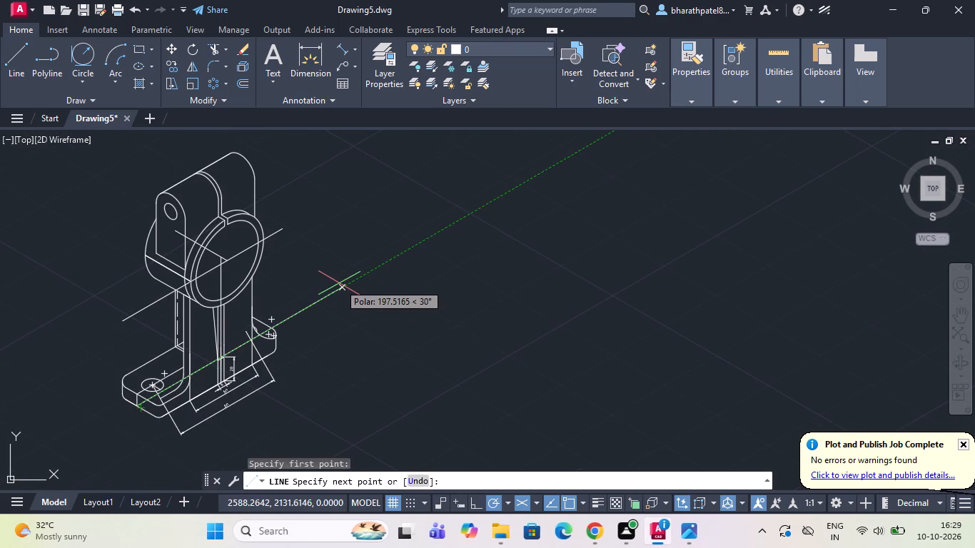
pyautogui.write('12')
pyautogui.press('0')
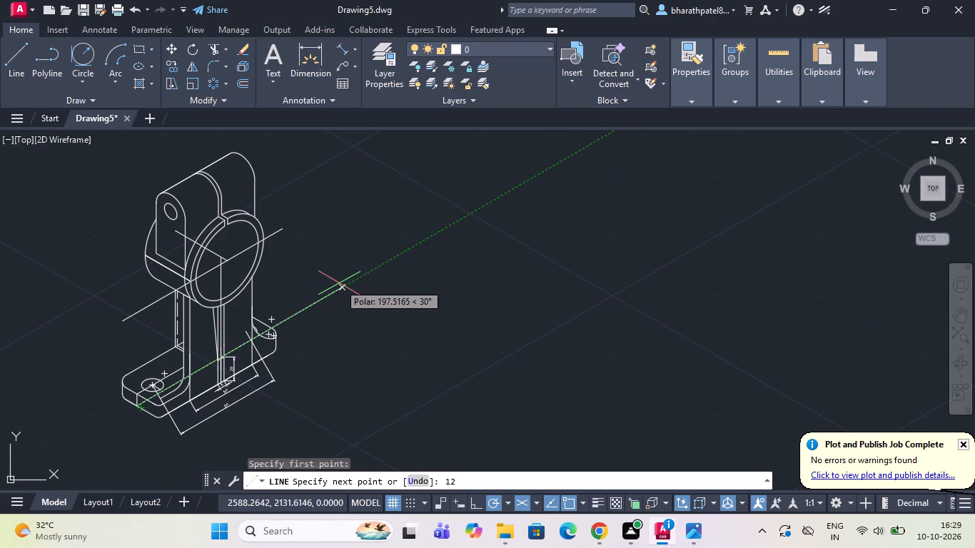
pyautogui.press('Return')
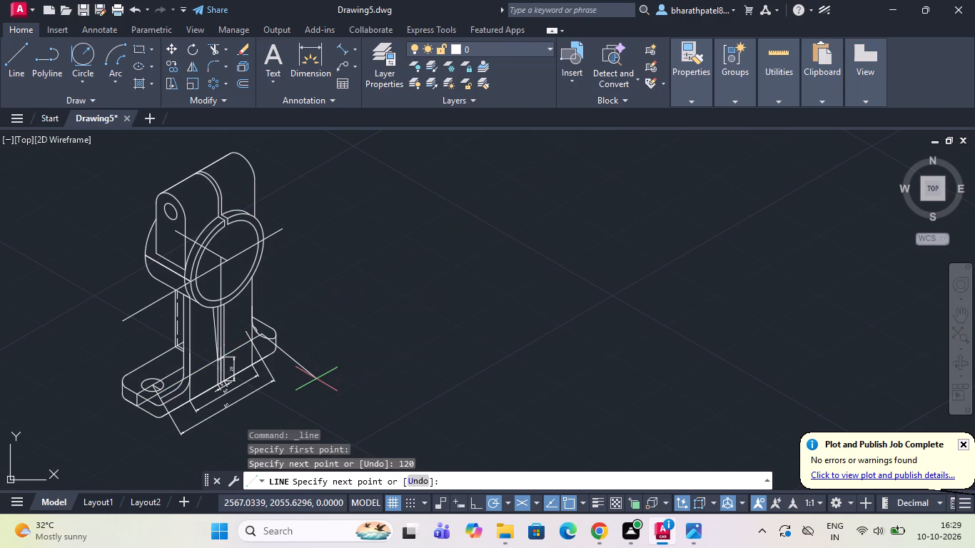
pyautogui.press('Escape')
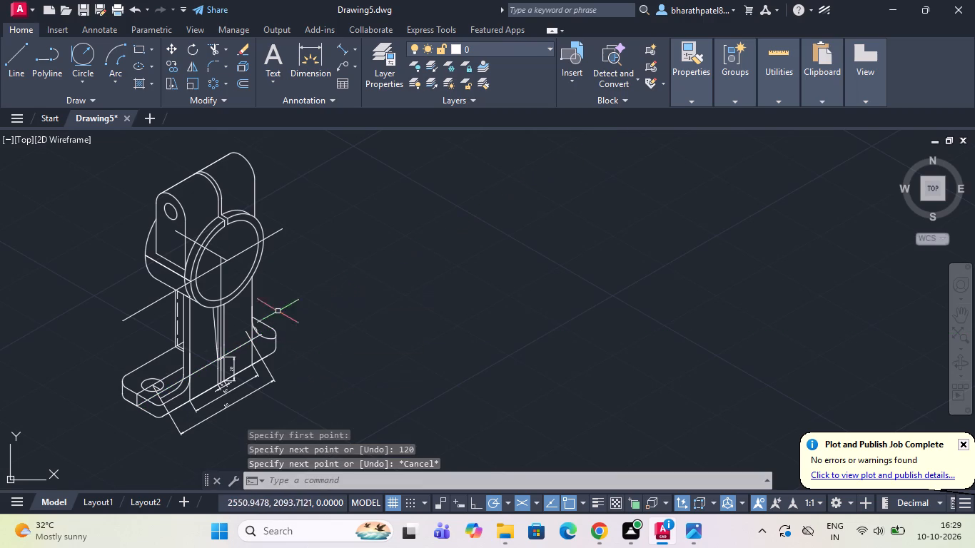
# Add an aligned dimension between the ends of the 120-unit construction line, placed outside the hole spacing dimension.
pyautogui.click(335, 45)
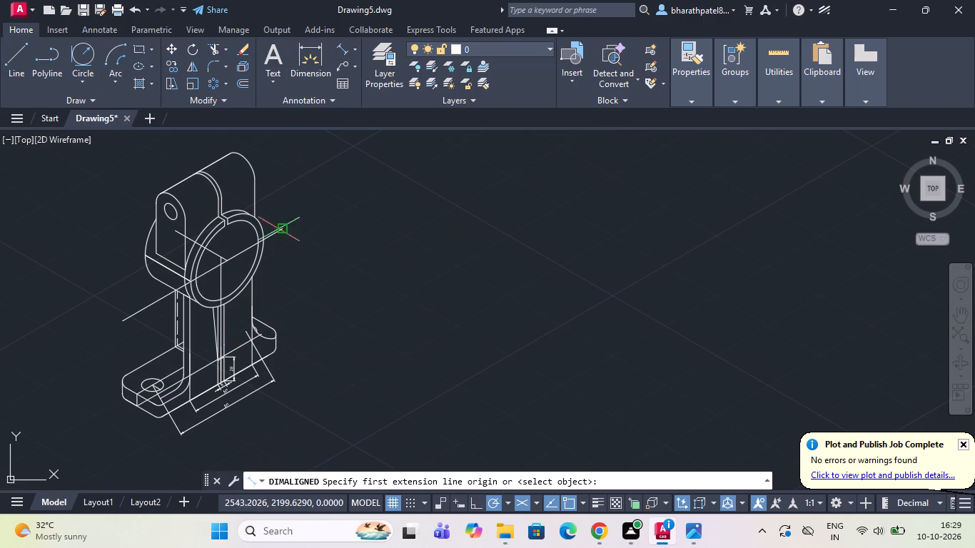
pyautogui.scroll(3, 168, 406)
pyautogui.click(42, 407)
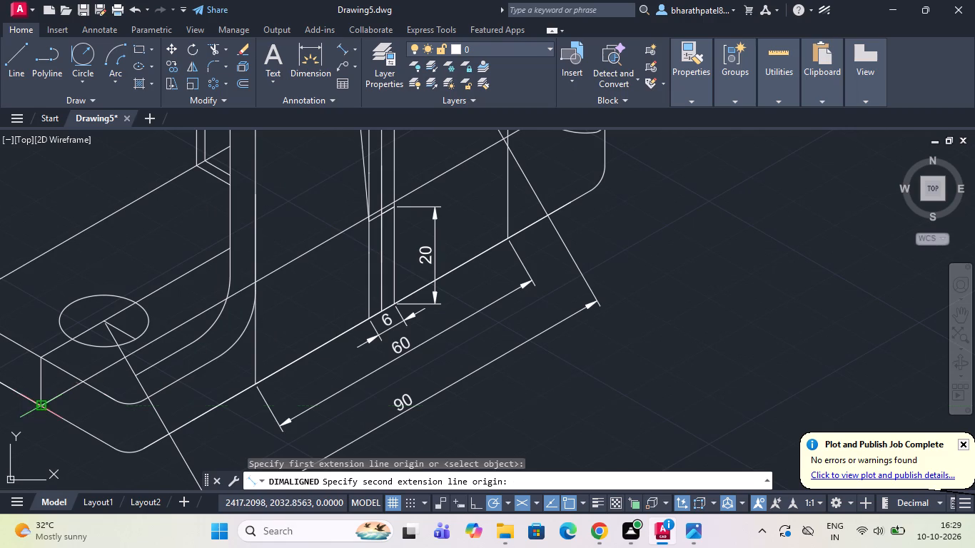
pyautogui.scroll(-2, 297, 295)
pyautogui.scroll(2, 393, 209)
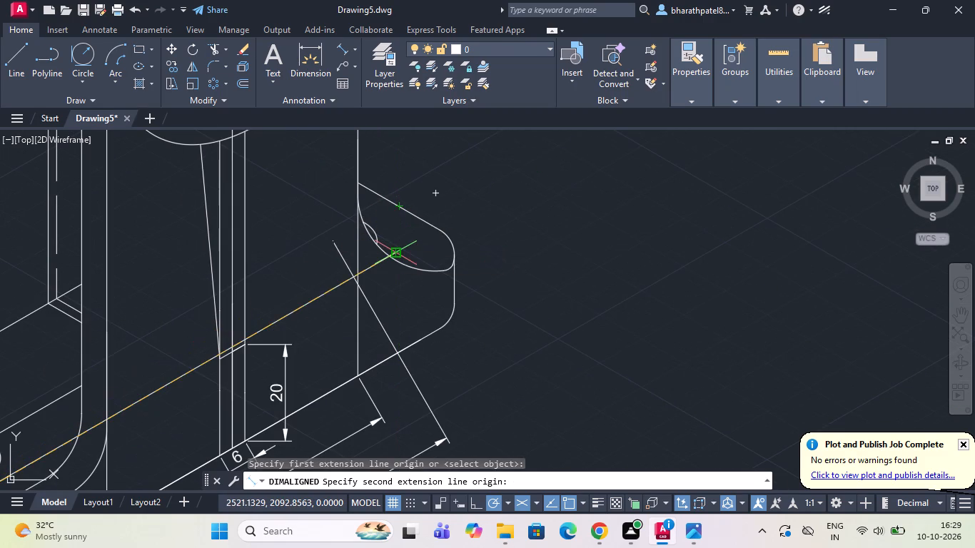
pyautogui.click(394, 250)
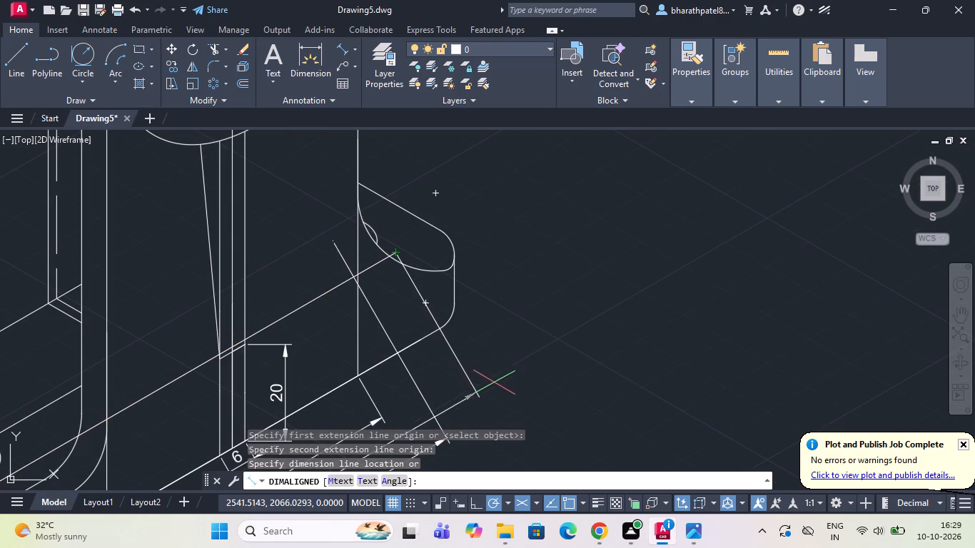
pyautogui.scroll(-2, 447, 310)
pyautogui.scroll(3, 444, 368)
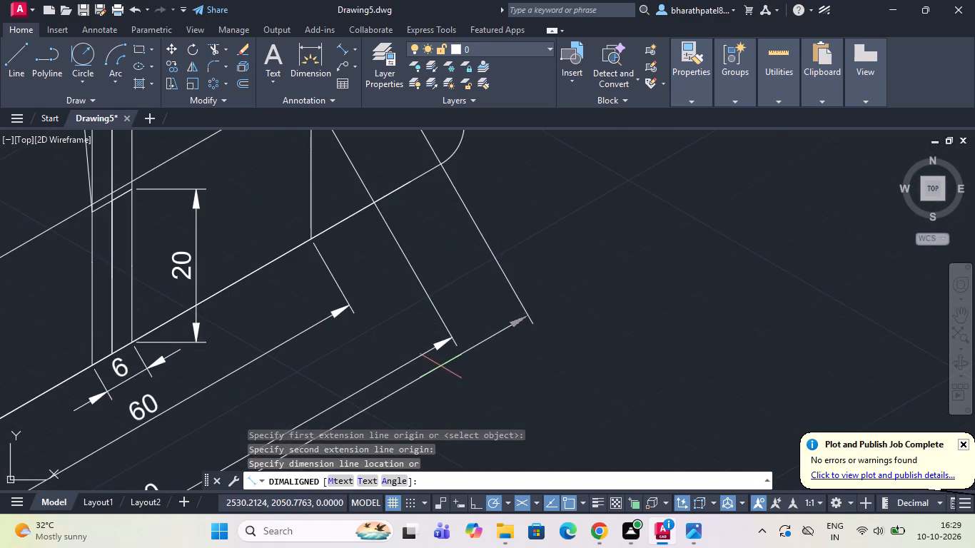
pyautogui.scroll(-2, 429, 358)
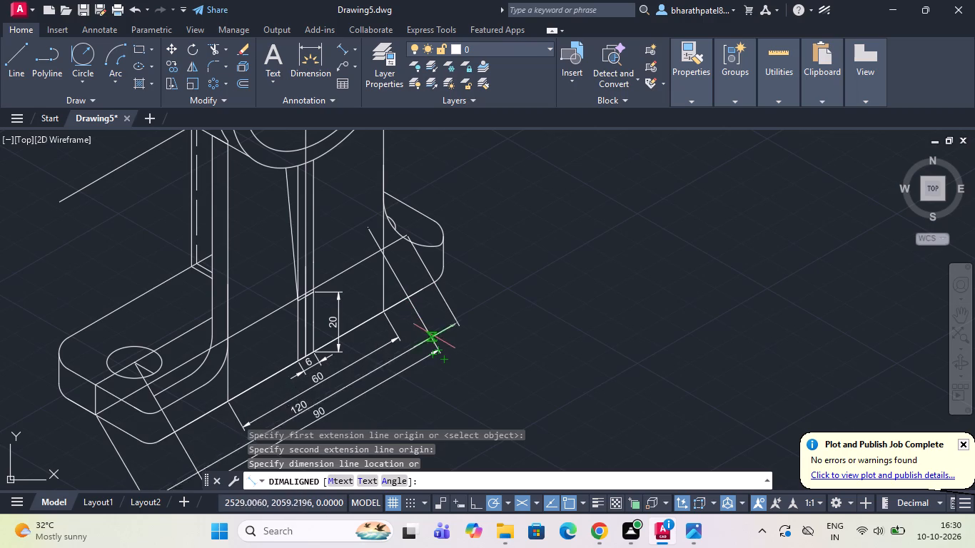
pyautogui.click(470, 380)
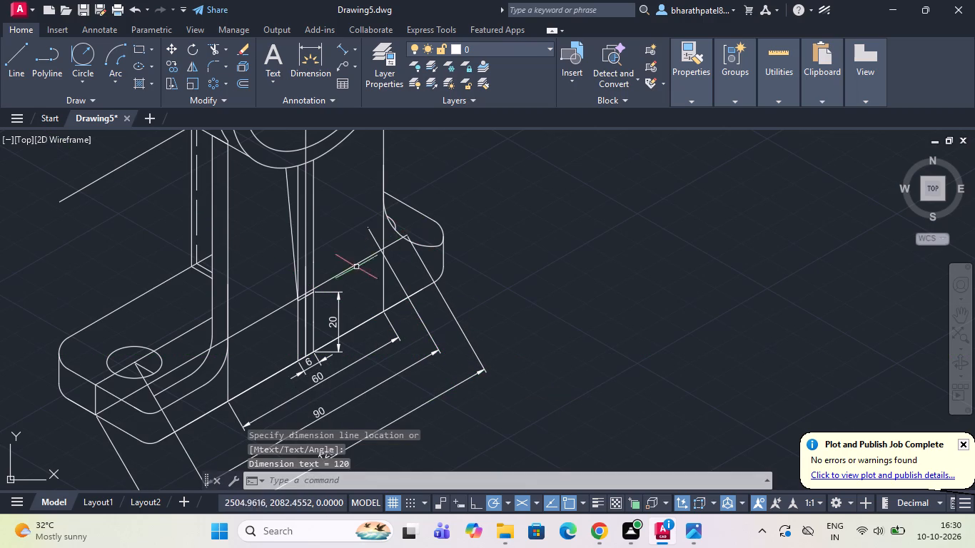
# Erase the 120-unit construction line running along the base.
pyautogui.click(339, 273)
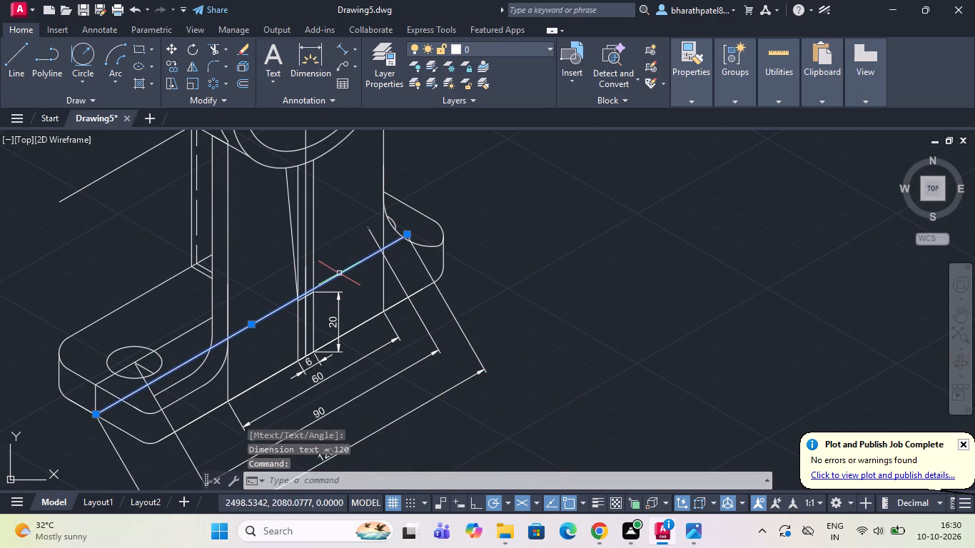
pyautogui.press('Delete')
# From the lower end of the holed foot's short vertical edge, draw a 21-unit construction line at 330°, continuing with a 42-unit line back at 150°.
pyautogui.scroll(-2, 390, 221)
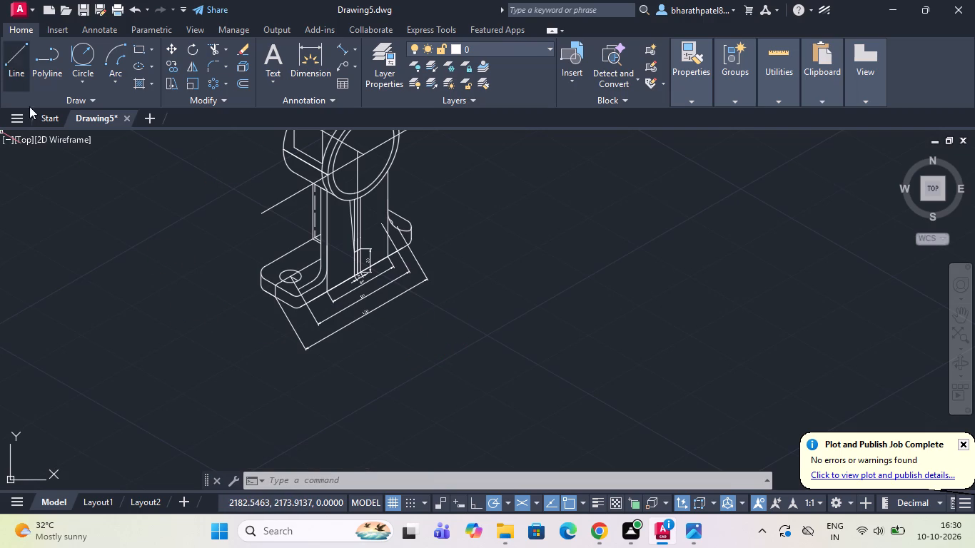
pyautogui.click(343, 53)
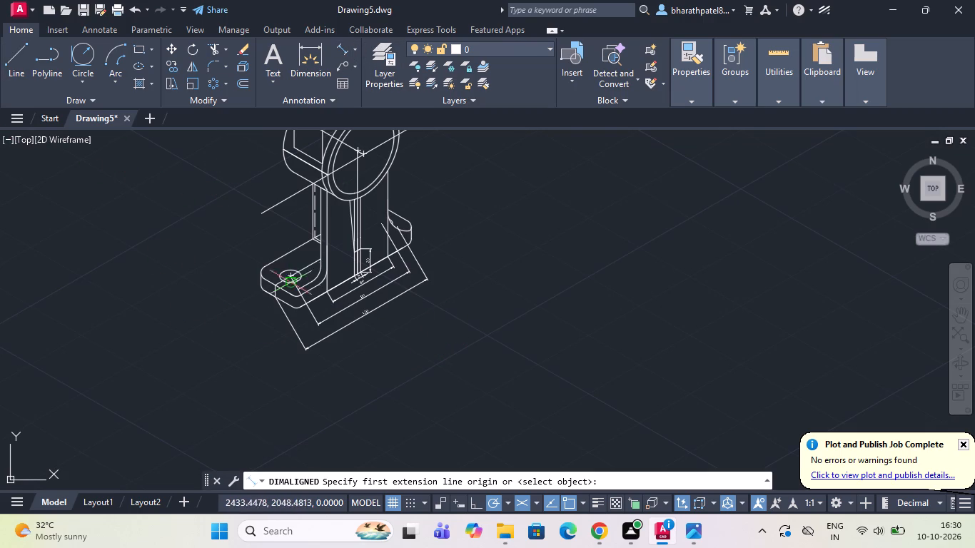
pyautogui.scroll(3, 293, 310)
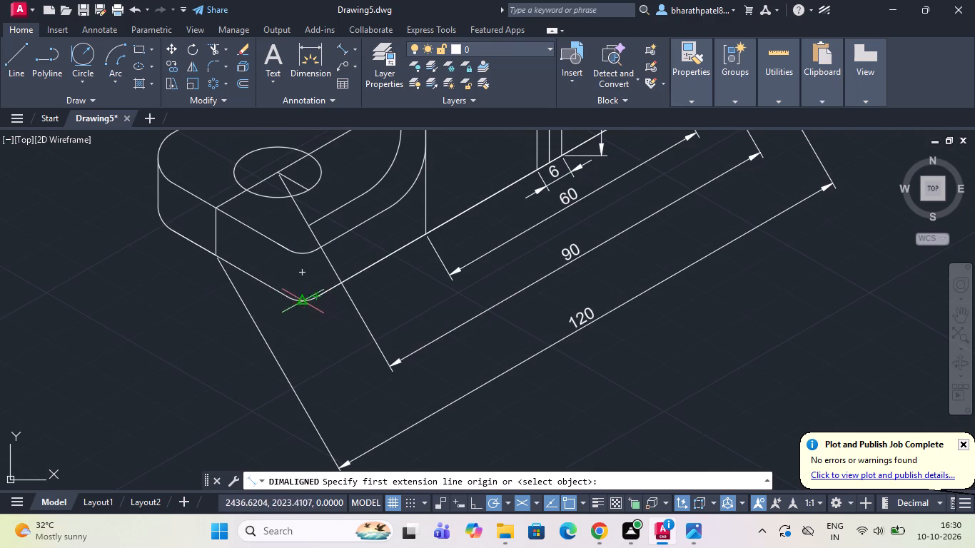
pyautogui.click(15, 56)
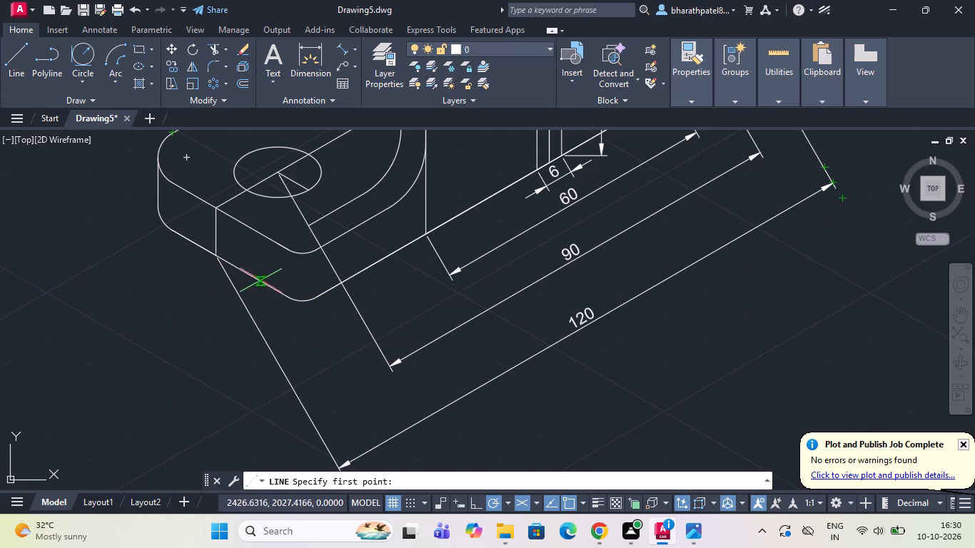
pyautogui.moveTo(220, 257); pyautogui.dragTo(231, 275)
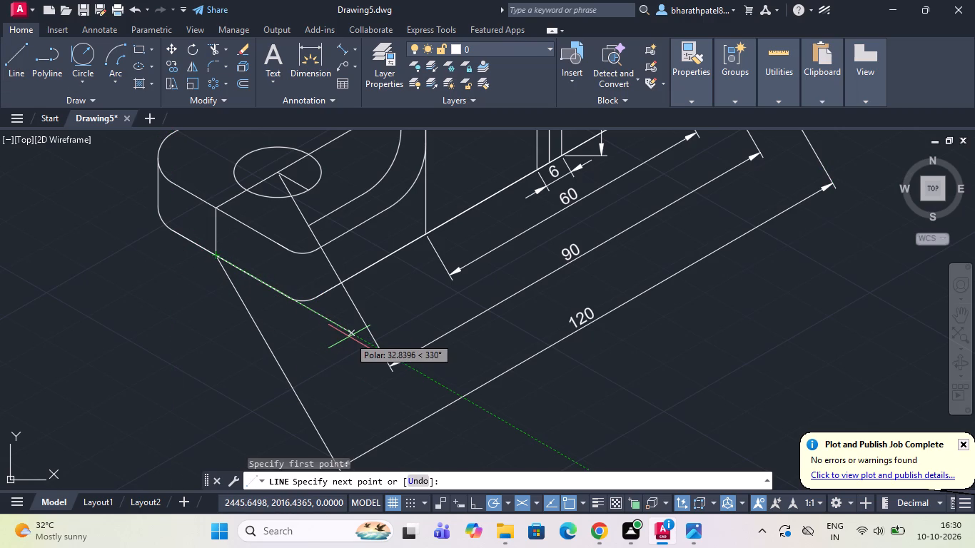
pyautogui.write('21')
pyautogui.press('Return')
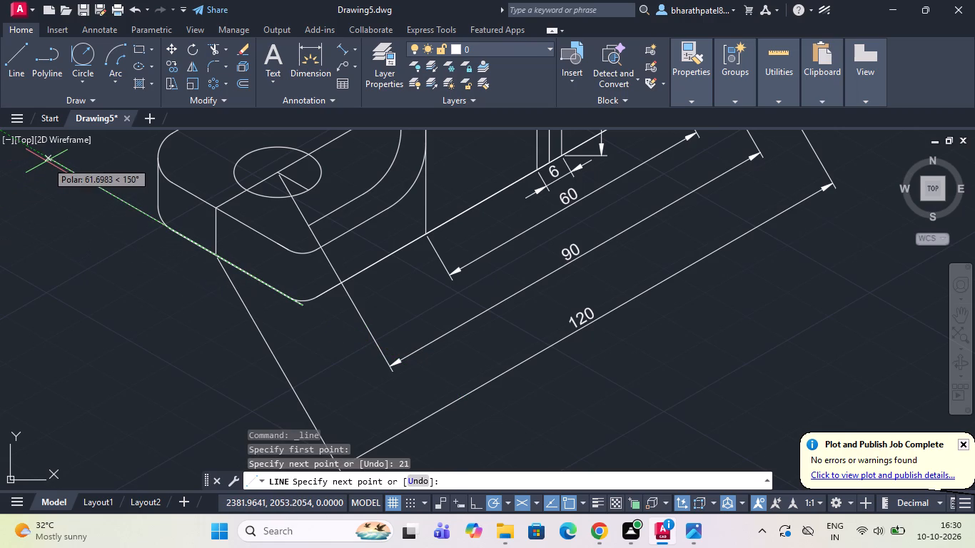
pyautogui.write('42')
pyautogui.press('Return')
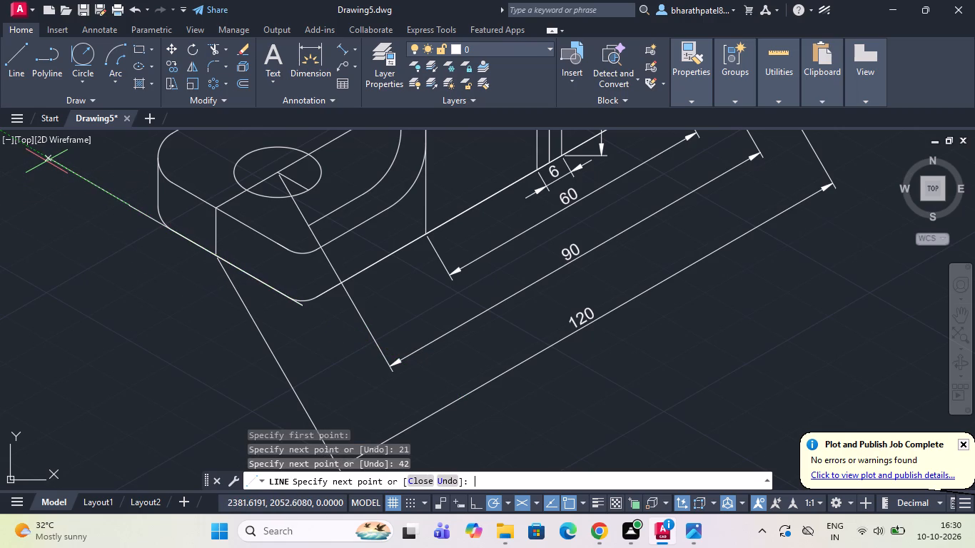
pyautogui.press('Escape')
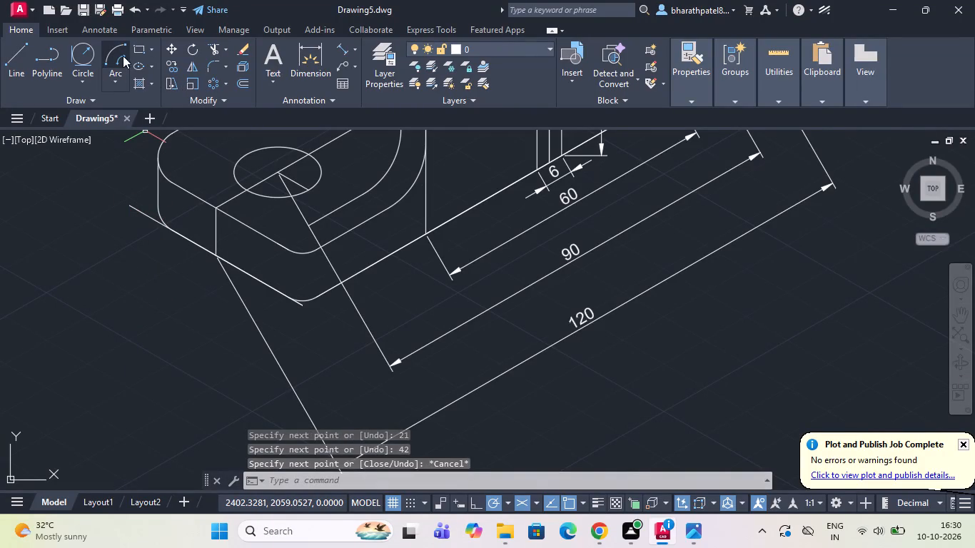
# Add an aligned dimension between the ends of the 42-unit construction line, placed outside the holed foot's end face.
pyautogui.click(341, 46)
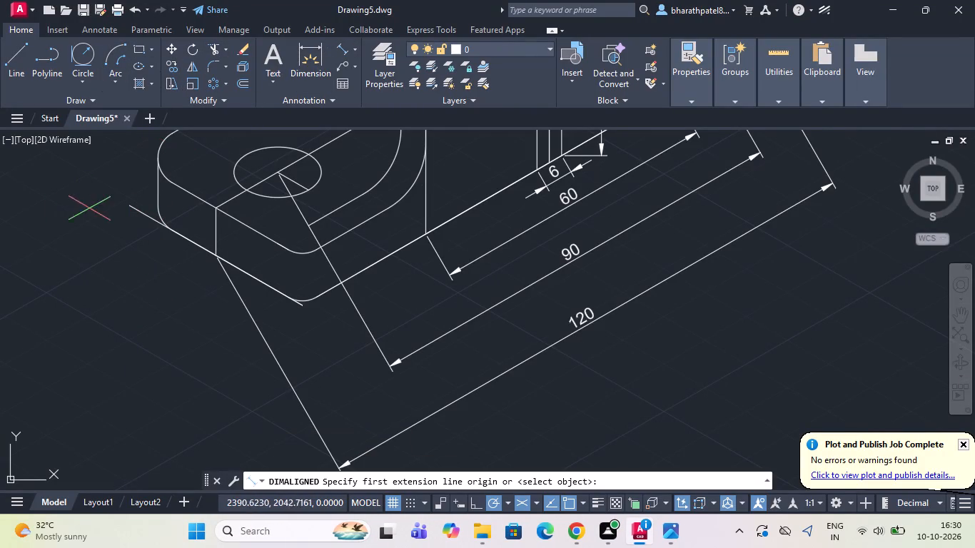
pyautogui.click(131, 205)
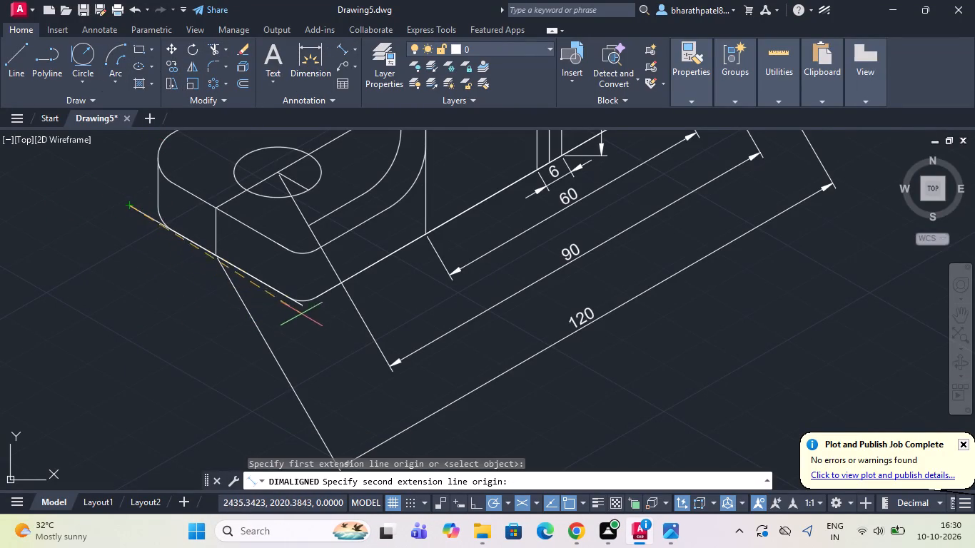
pyautogui.click(298, 307)
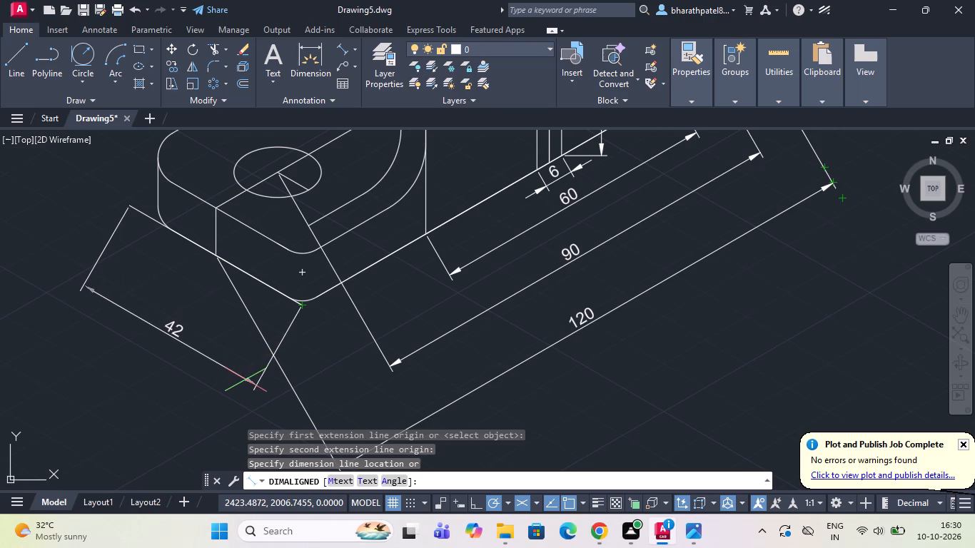
pyautogui.click(246, 380)
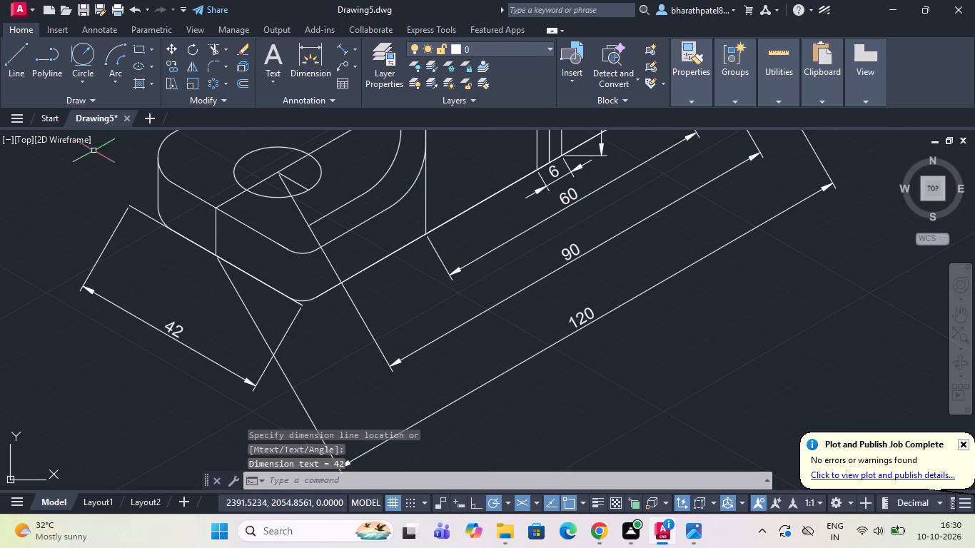
# Add an aligned dimension from the 42-unit line's outer end to the short vertical edge's lower end, placed inside the foot width dimension.
pyautogui.press('space')
pyautogui.click(340, 47)
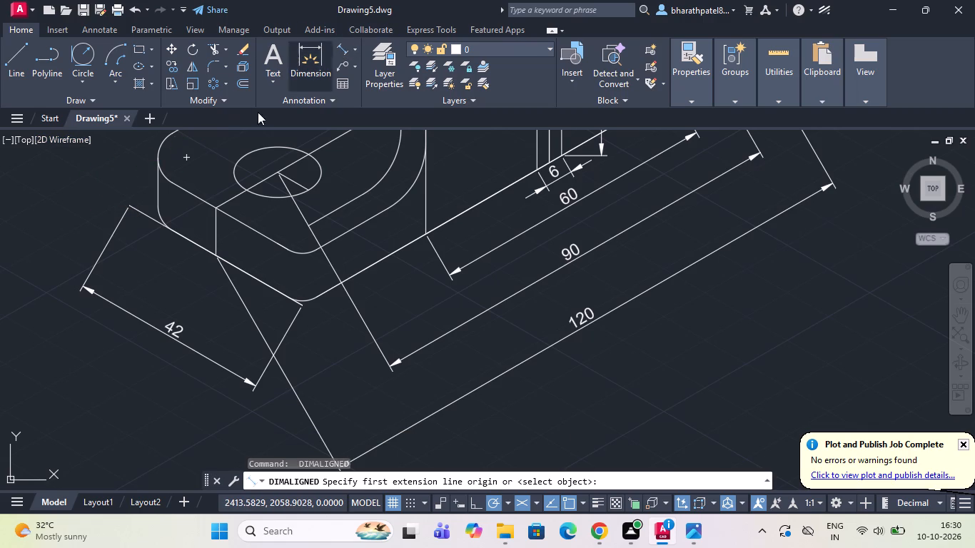
pyautogui.moveTo(125, 202); pyautogui.dragTo(129, 209)
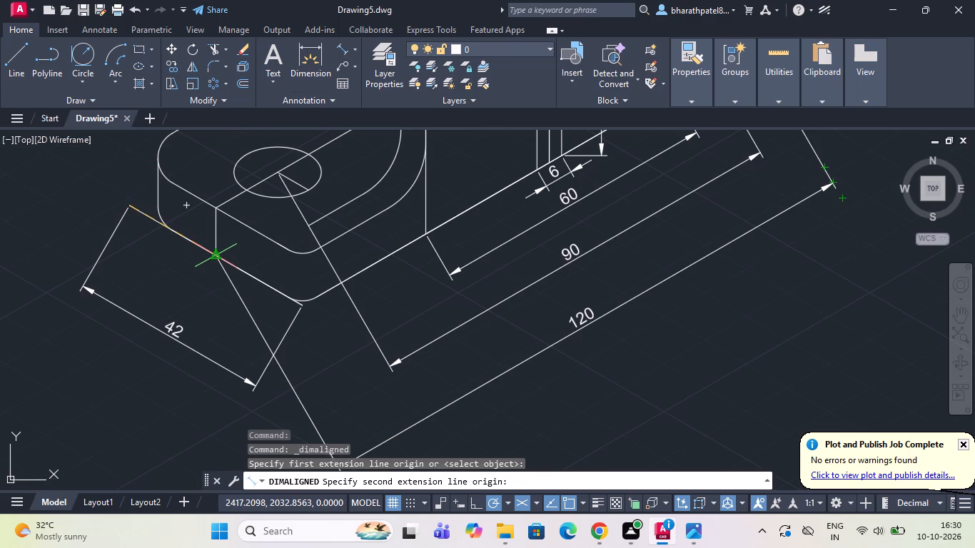
pyautogui.moveTo(215, 257); pyautogui.dragTo(205, 271)
pyautogui.click(195, 300)
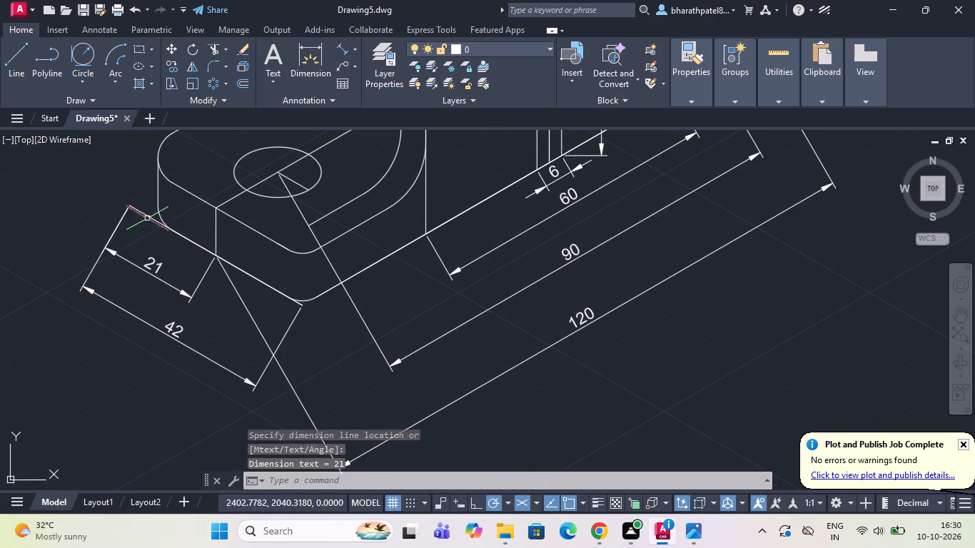
# Erase the 42-unit and 21-unit construction lines along the holed foot's lower end edge.
pyautogui.click(147, 215)
pyautogui.press('Delete')
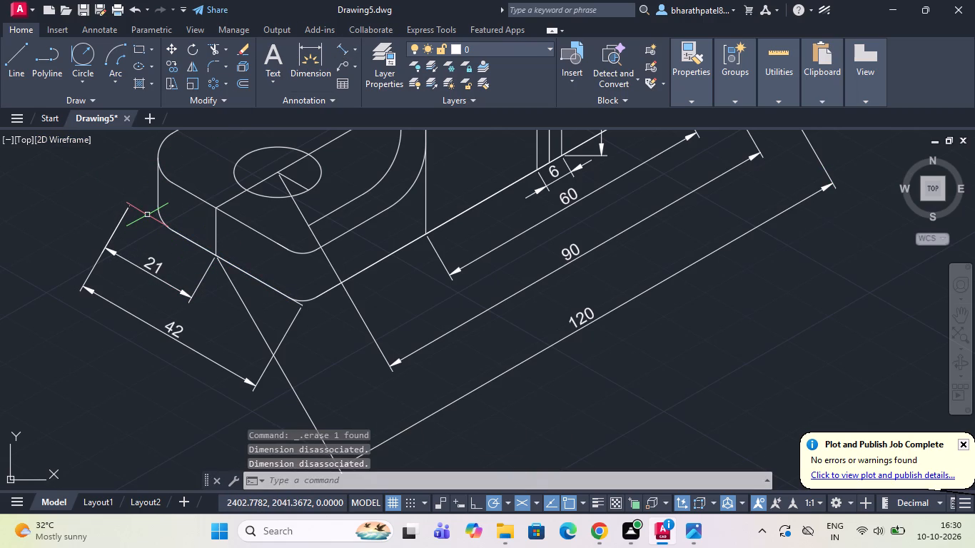
pyautogui.scroll(3, 305, 301)
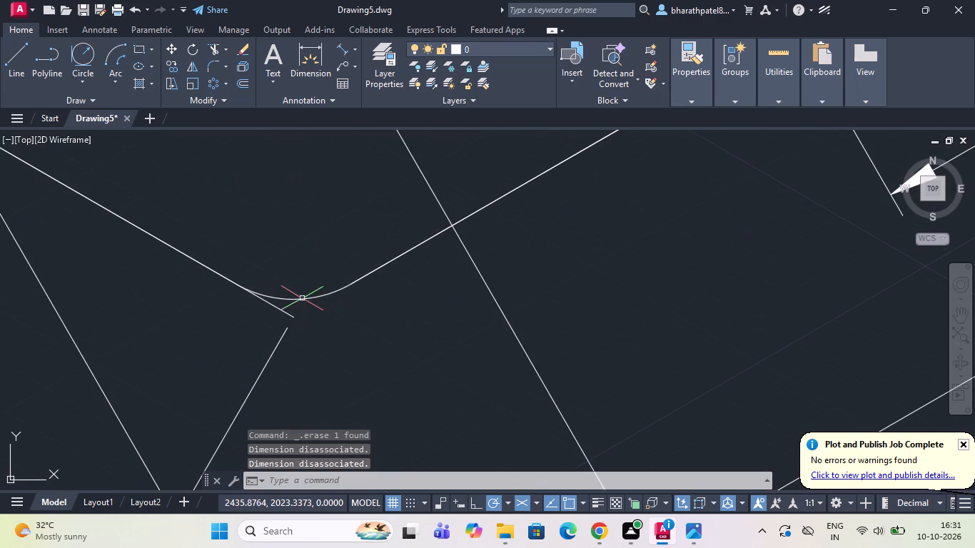
pyautogui.click(279, 308)
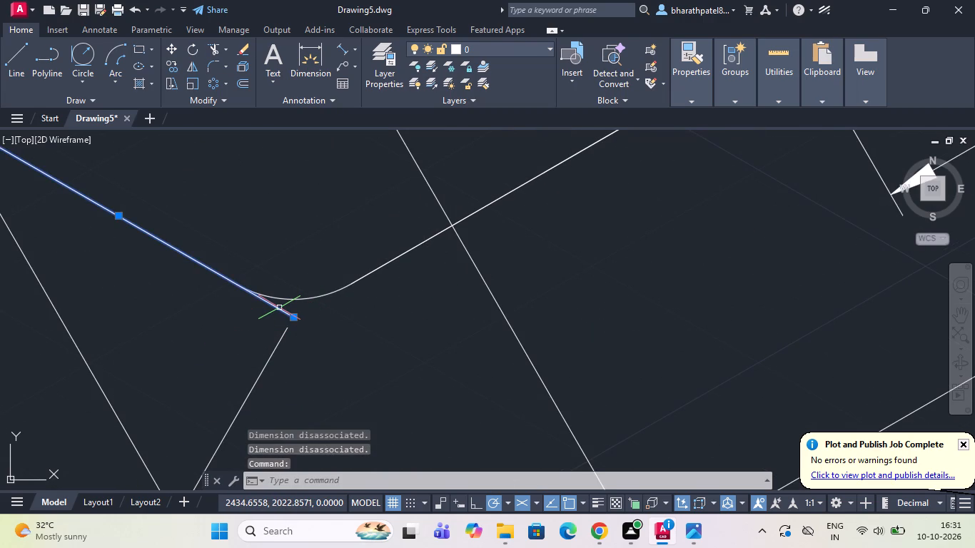
pyautogui.press('Delete')
pyautogui.scroll(-2, 182, 287)
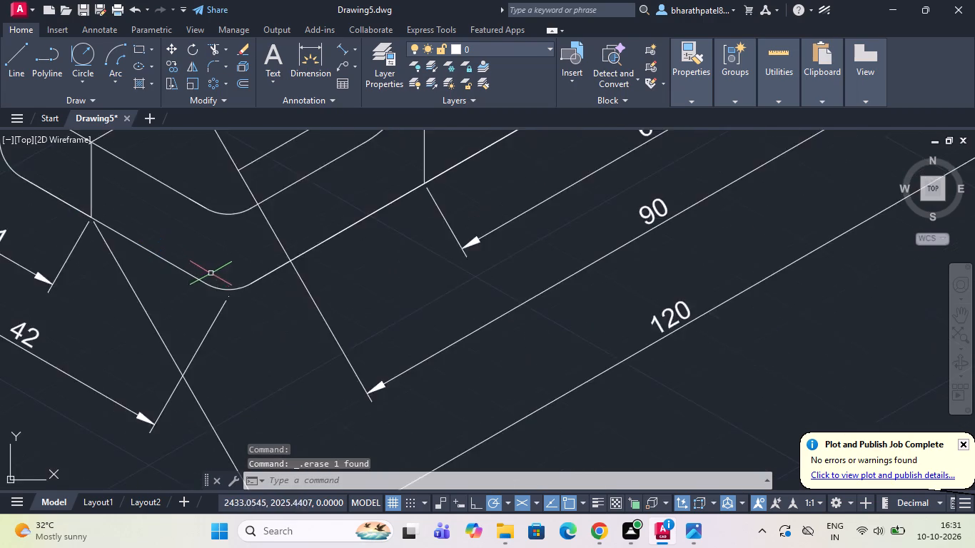
# Add a radius dimension to the outer rounded corner on the holed foot's top face, placed outside the foot.
pyautogui.scroll(-3, 216, 277)
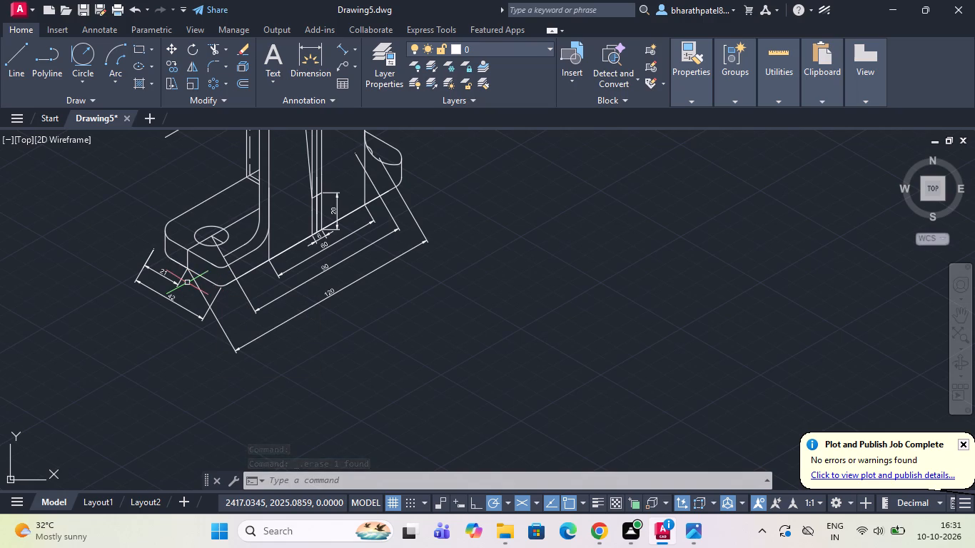
pyautogui.click(351, 46)
pyautogui.click(365, 191)
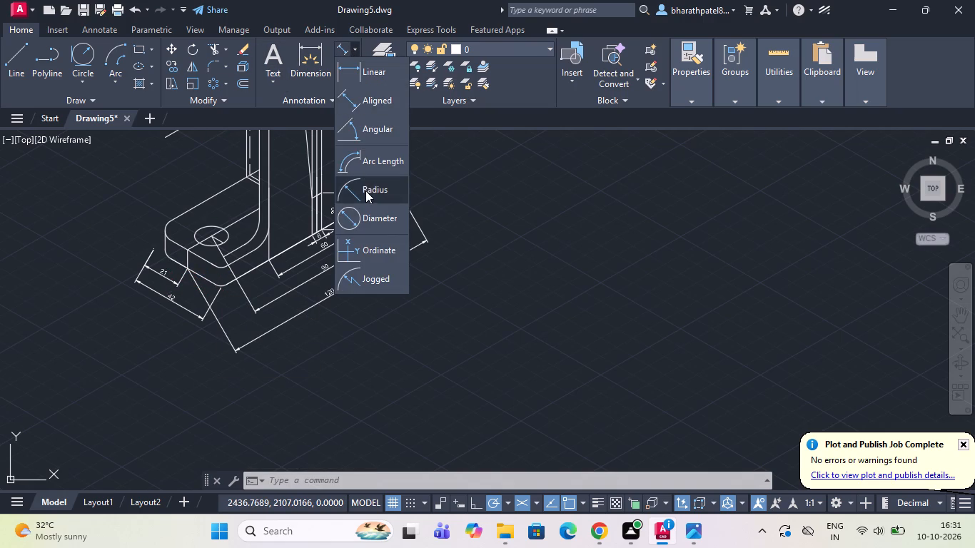
pyautogui.scroll(1, 191, 308)
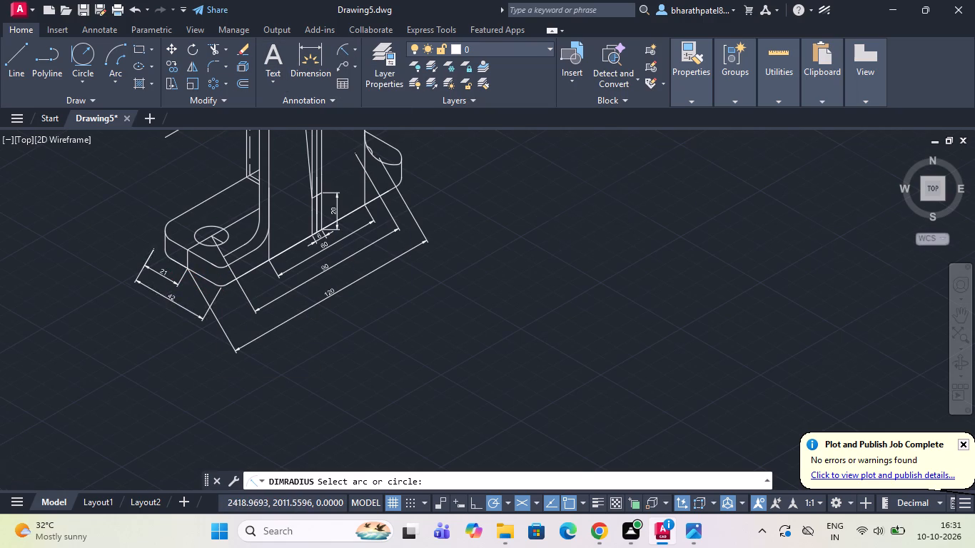
pyautogui.scroll(2, 191, 308)
pyautogui.scroll(-3, 191, 308)
pyautogui.scroll(3, 168, 260)
pyautogui.scroll(-3, 167, 257)
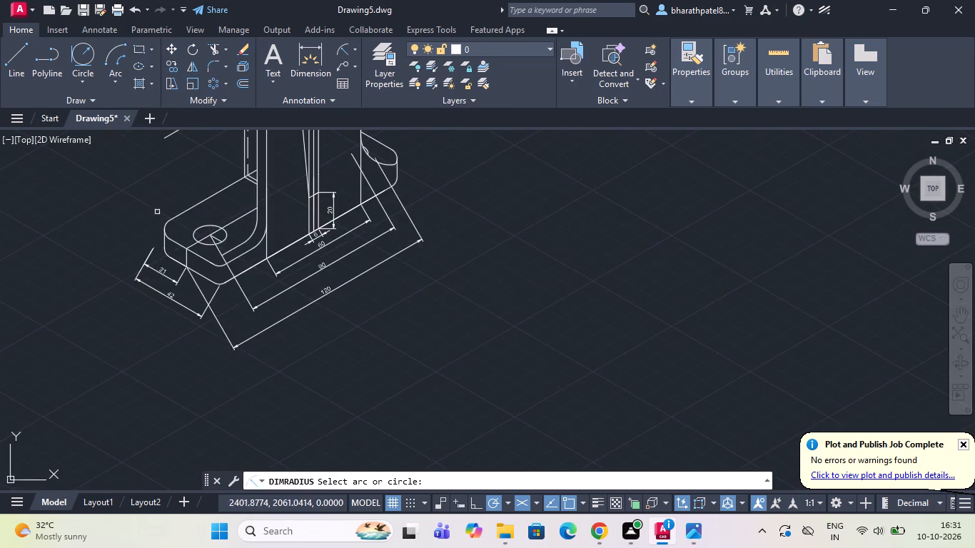
pyautogui.scroll(2, 151, 203)
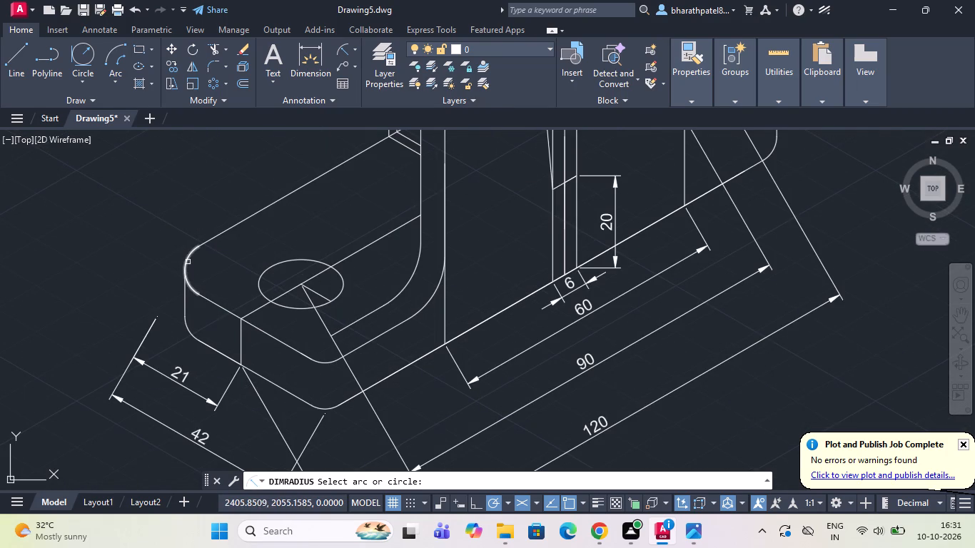
pyautogui.click(188, 262)
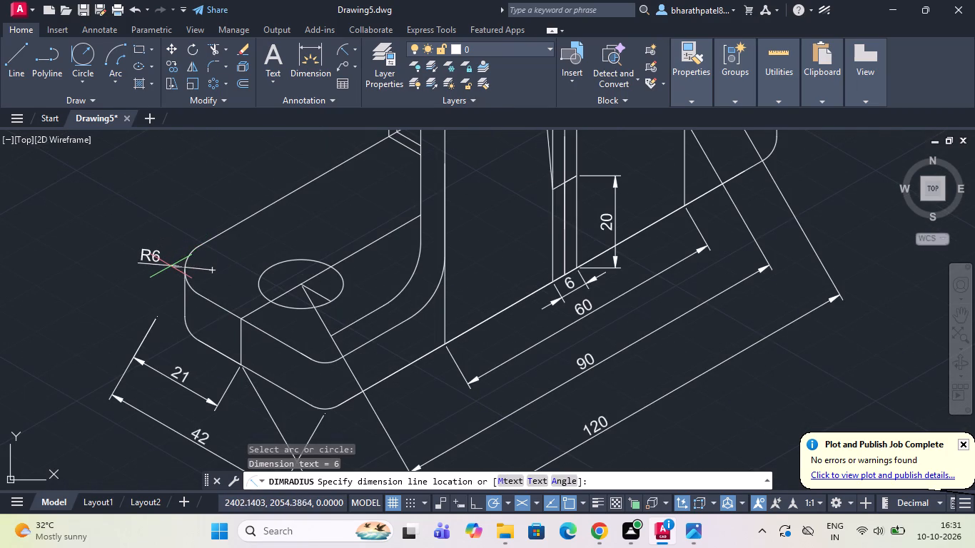
pyautogui.click(170, 268)
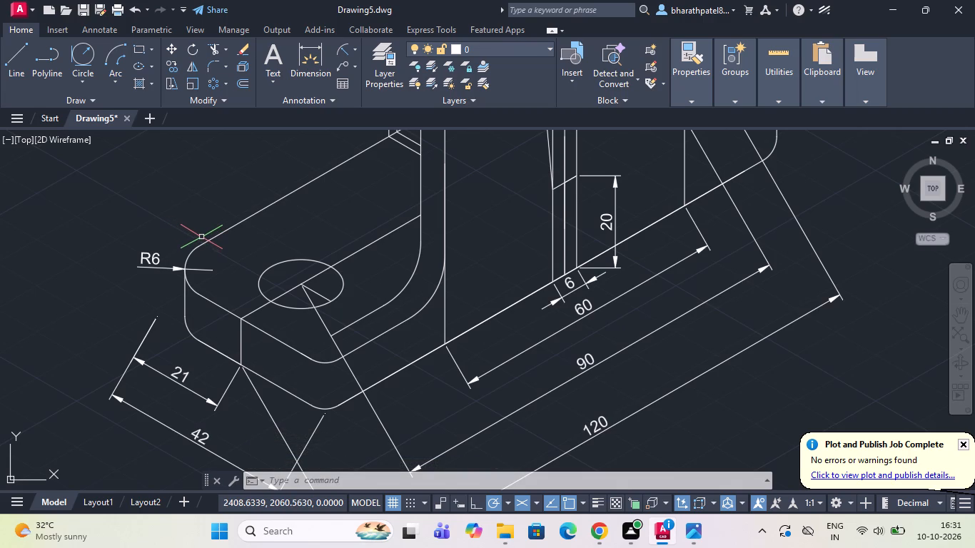
# Add a radius dimension to the large concave arc joining the upright to the far foot, placed above that foot.
pyautogui.scroll(-3, 217, 265)
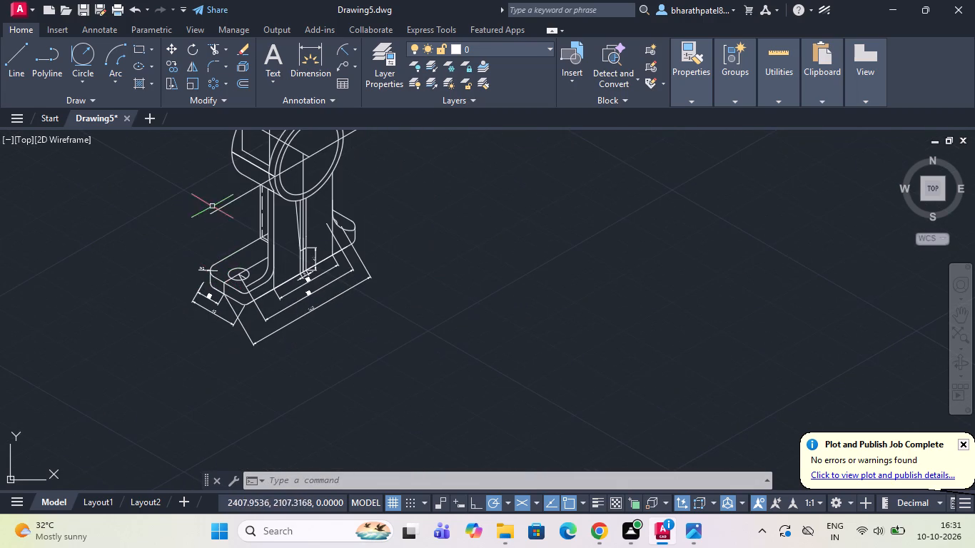
pyautogui.scroll(-1, 253, 280)
pyautogui.scroll(2, 198, 226)
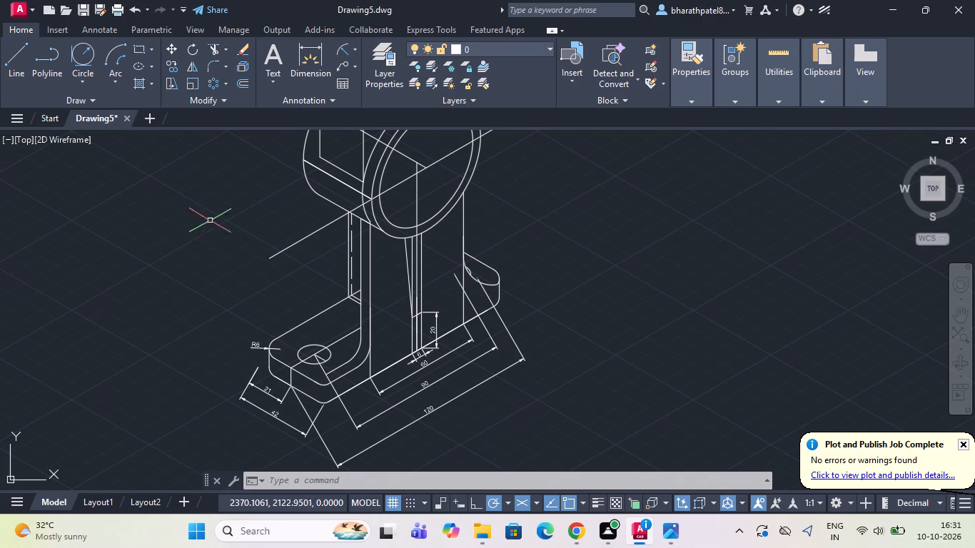
pyautogui.click(341, 47)
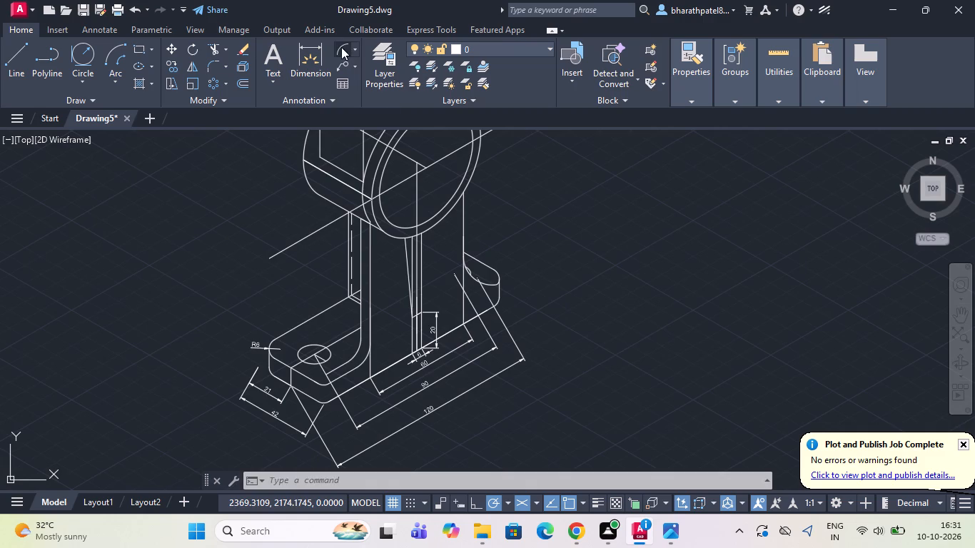
pyautogui.scroll(3, 480, 248)
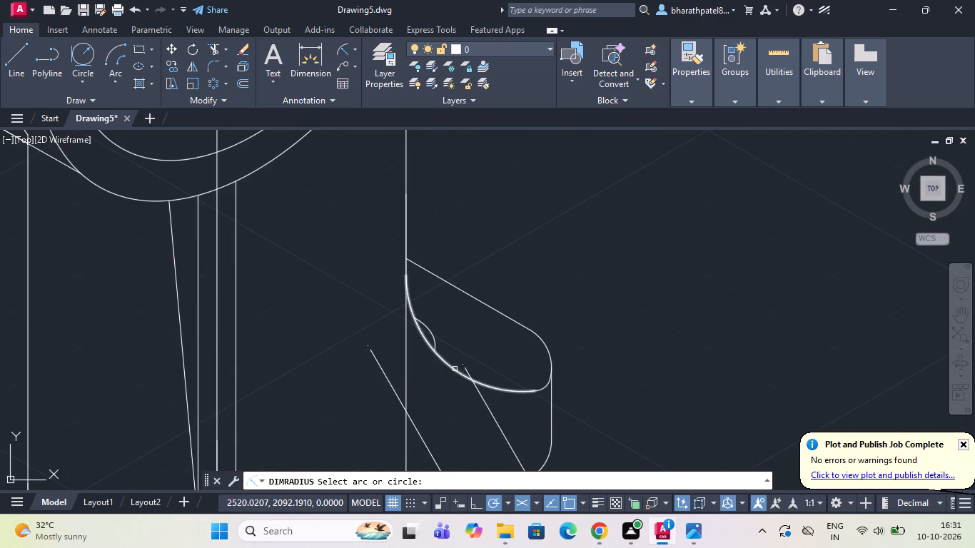
pyautogui.click(455, 369)
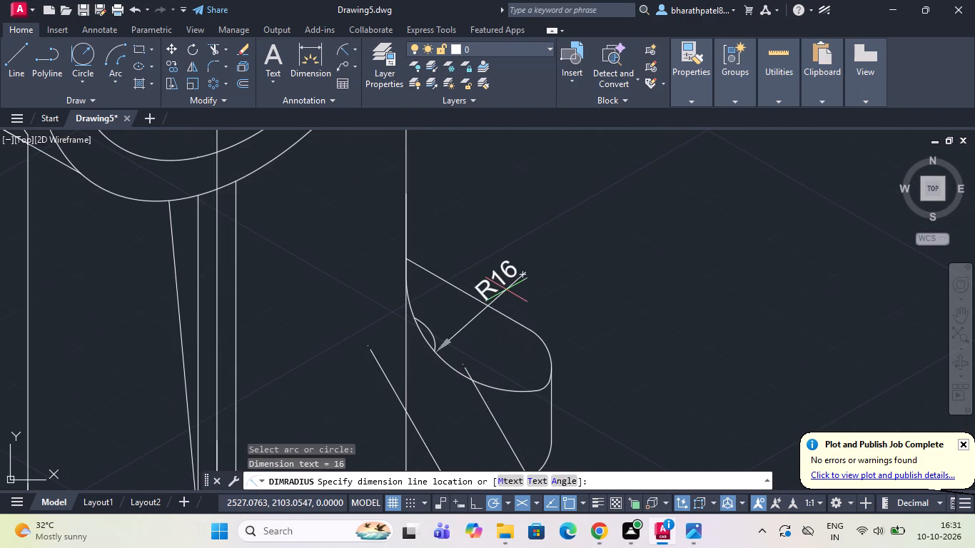
pyautogui.click(507, 288)
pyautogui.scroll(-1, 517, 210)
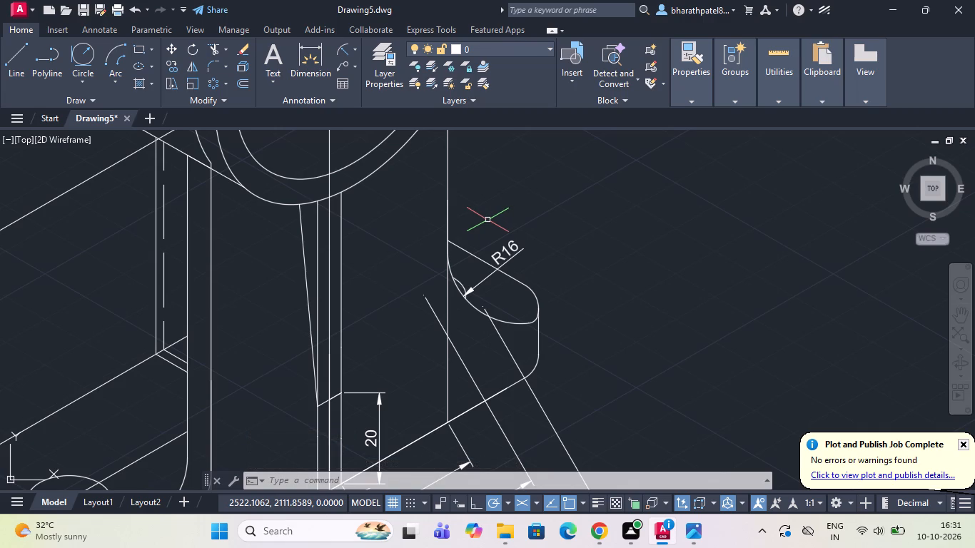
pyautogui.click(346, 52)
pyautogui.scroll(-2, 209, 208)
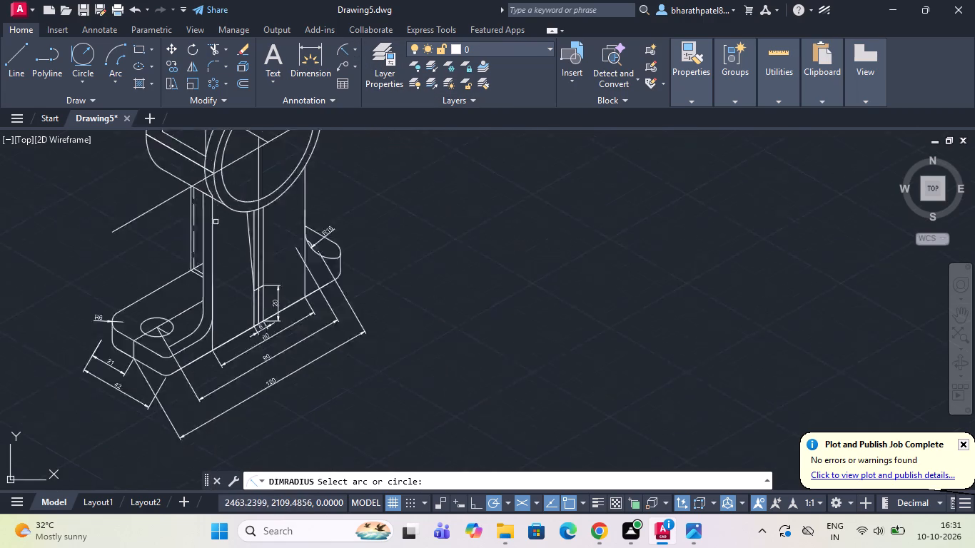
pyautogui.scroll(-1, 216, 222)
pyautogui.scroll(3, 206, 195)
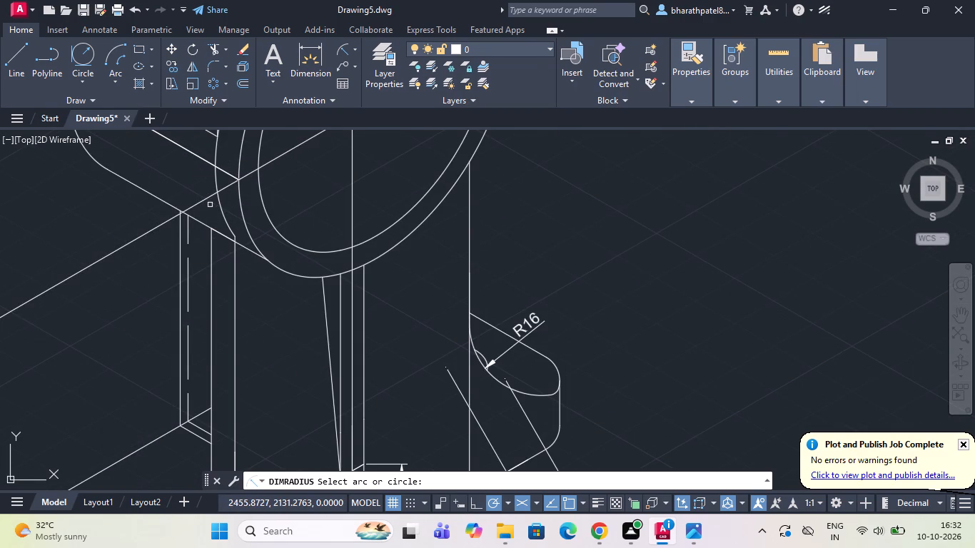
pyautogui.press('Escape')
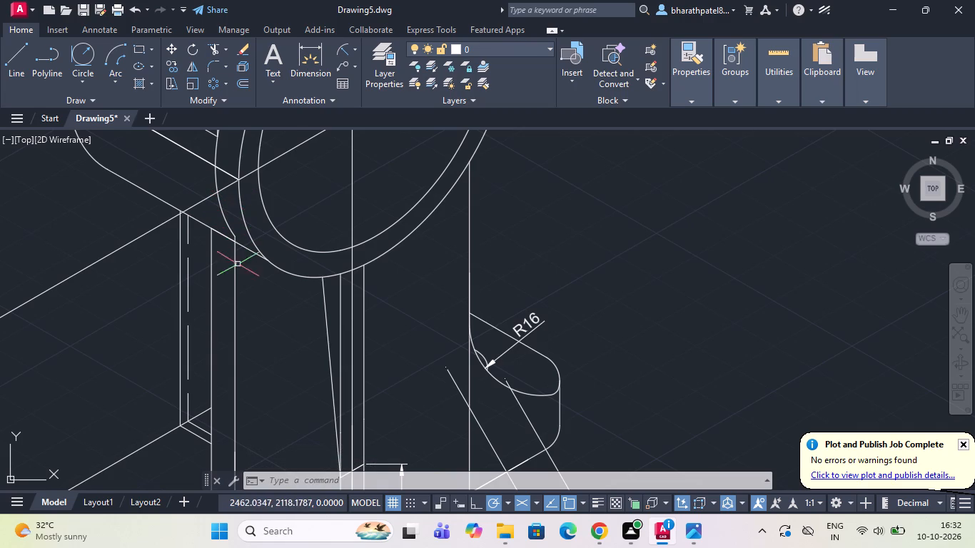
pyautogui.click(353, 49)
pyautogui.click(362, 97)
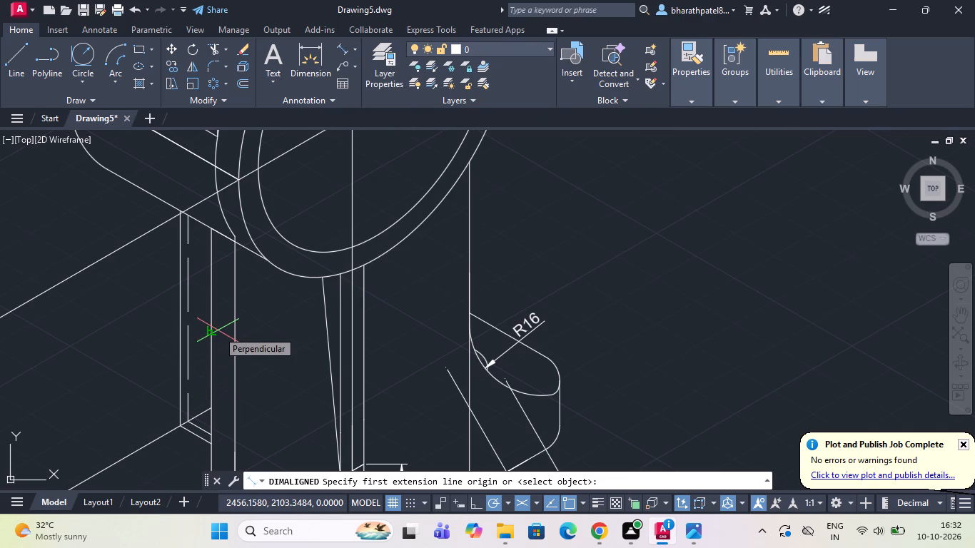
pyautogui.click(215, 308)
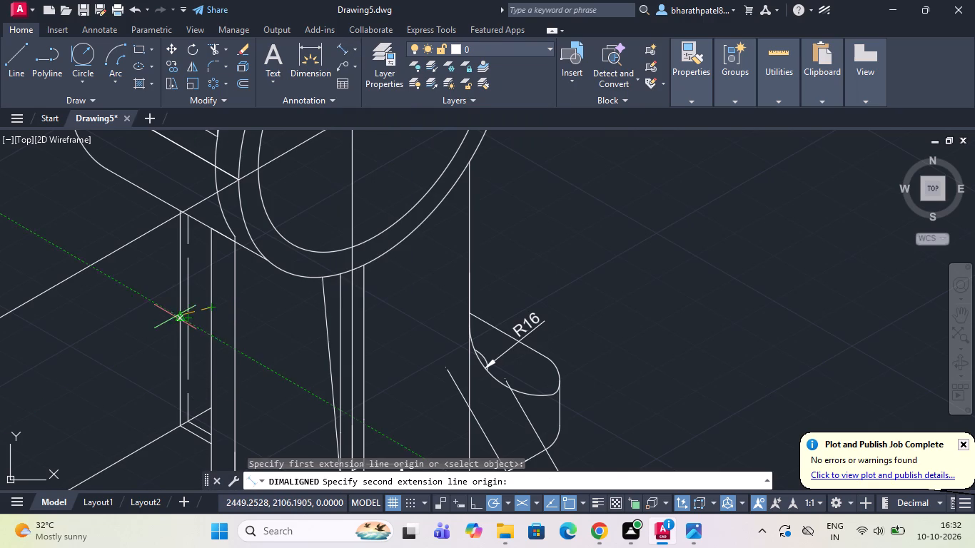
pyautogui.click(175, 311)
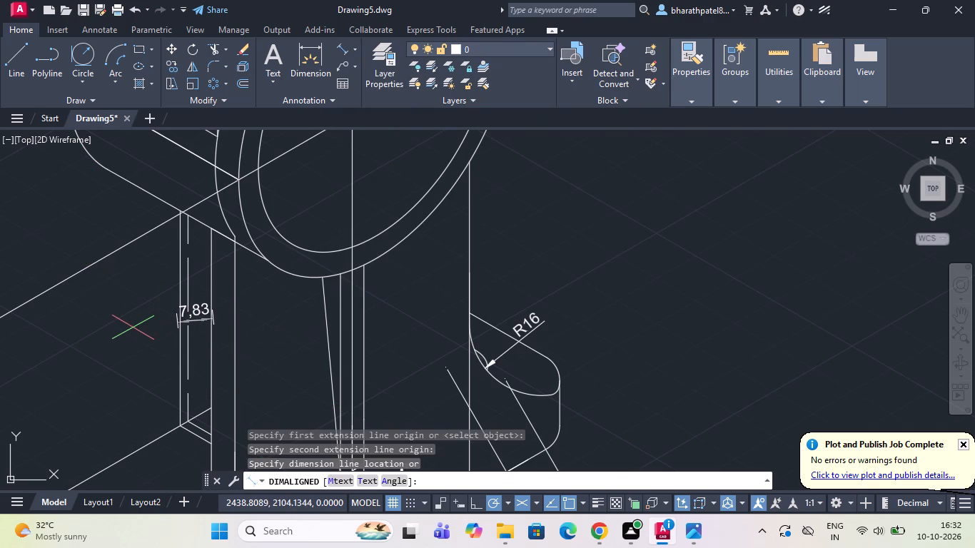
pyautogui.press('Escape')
# Draw a 6-unit construction line from the top of the upright's rear vertical edge along the sloping edge beneath the cylinder.
pyautogui.click(7, 57)
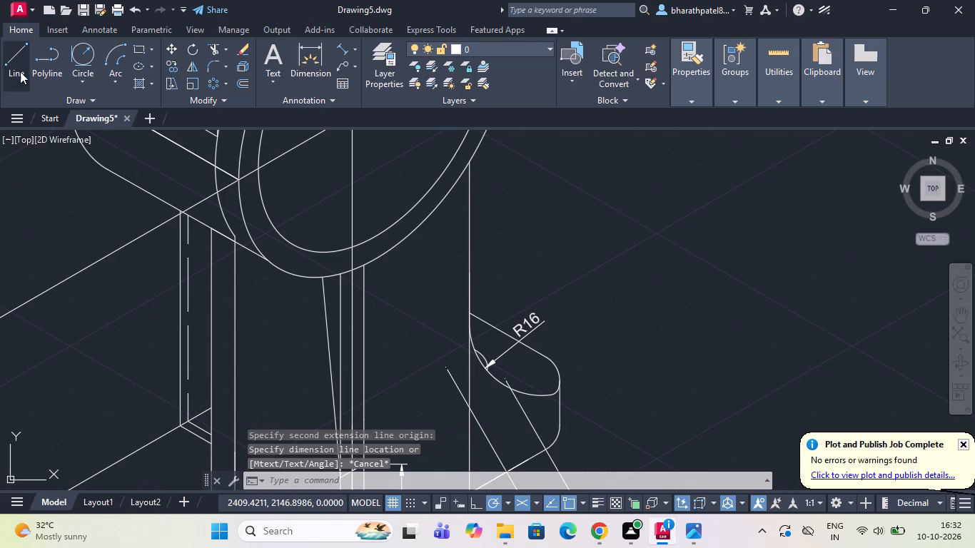
pyautogui.click(216, 232)
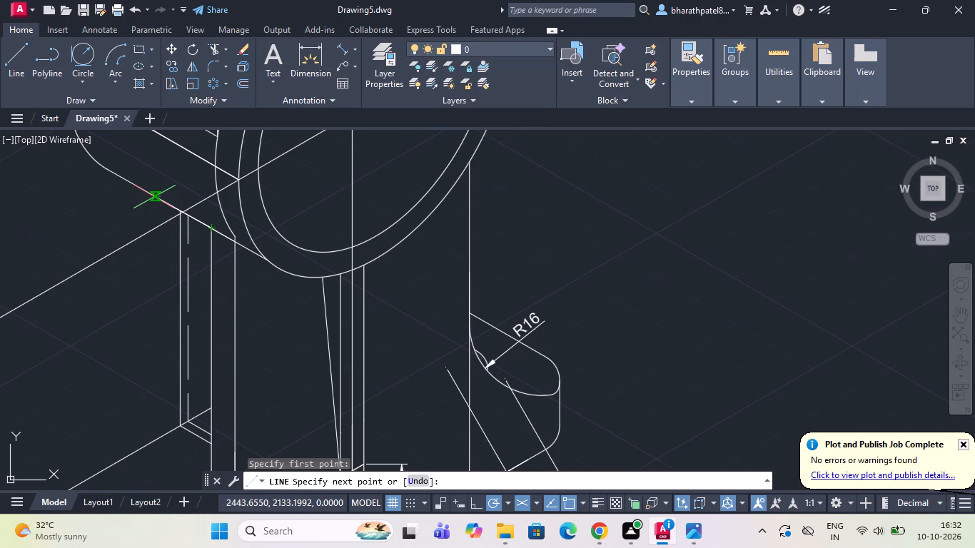
pyautogui.press('6')
pyautogui.press('Return')
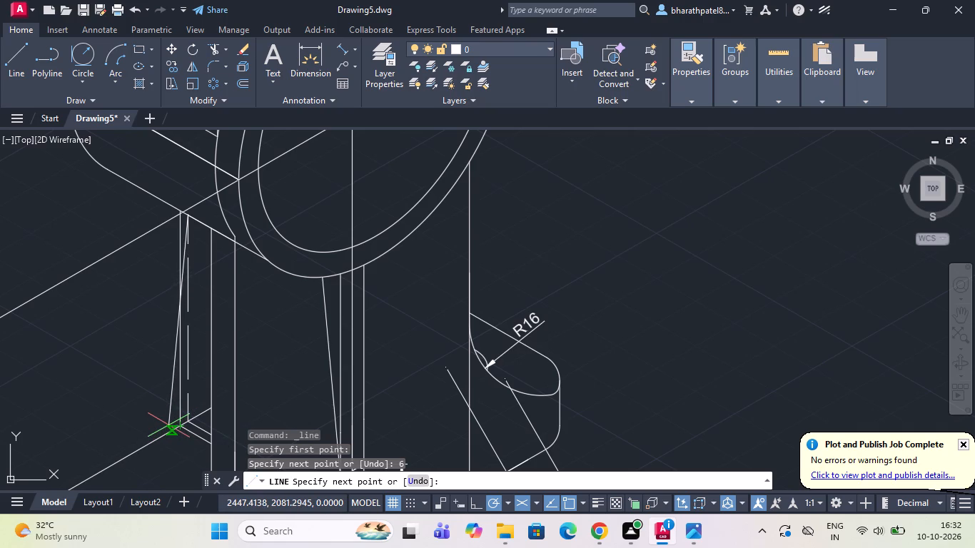
pyautogui.press('Escape')
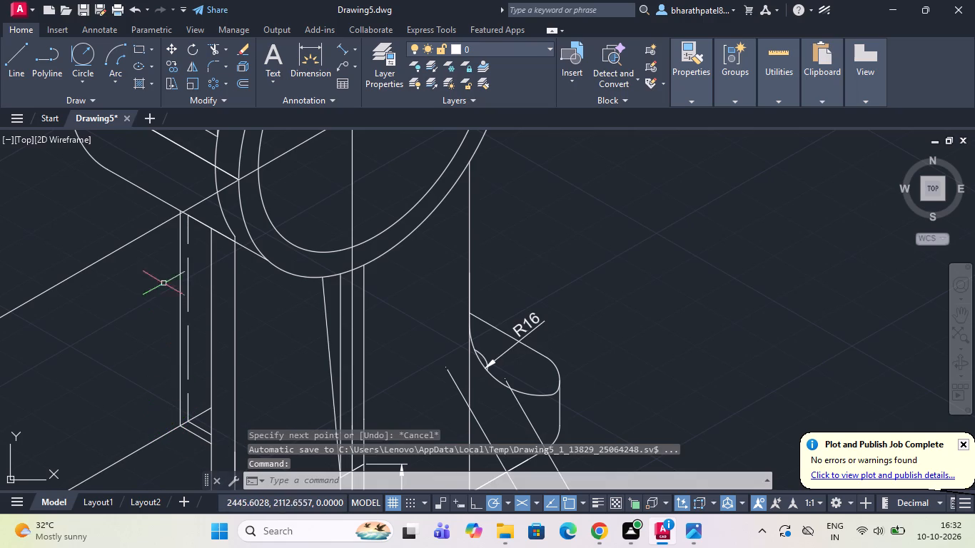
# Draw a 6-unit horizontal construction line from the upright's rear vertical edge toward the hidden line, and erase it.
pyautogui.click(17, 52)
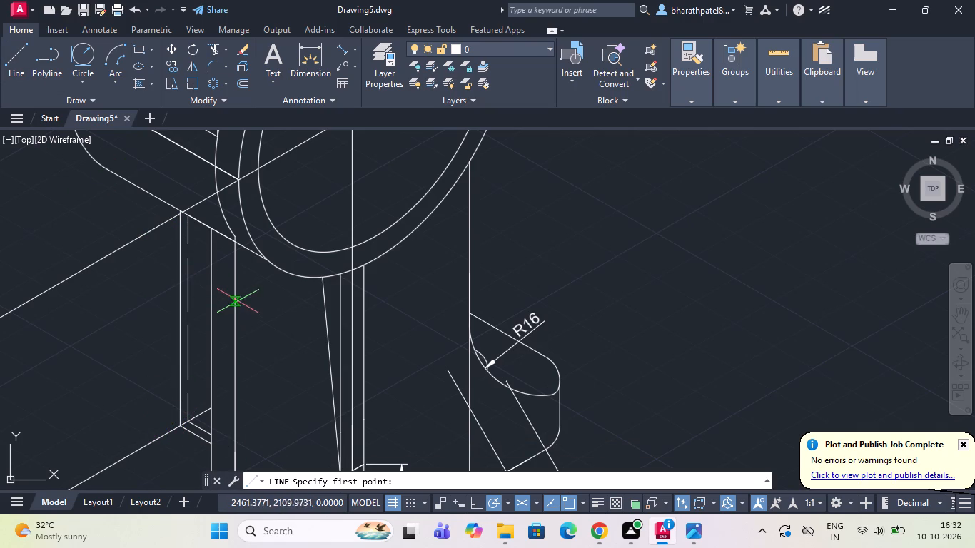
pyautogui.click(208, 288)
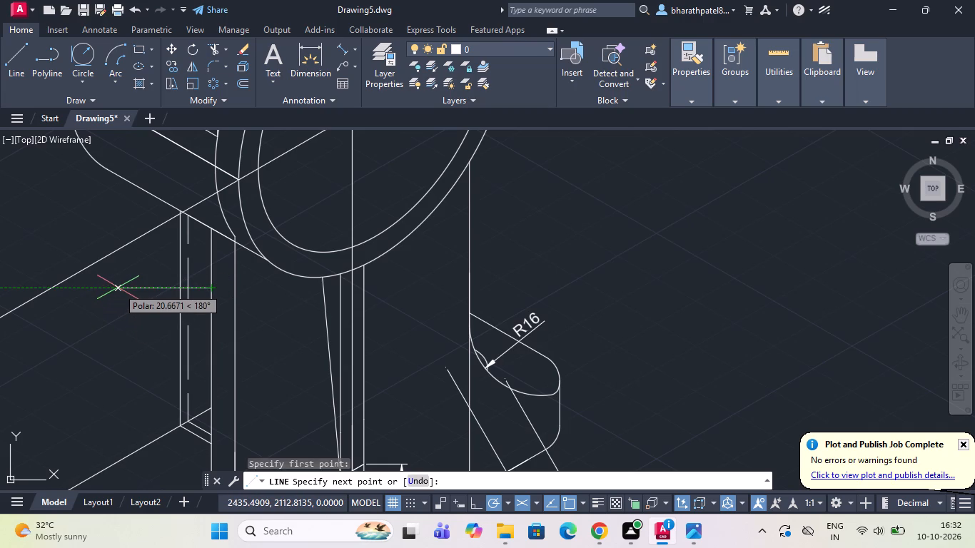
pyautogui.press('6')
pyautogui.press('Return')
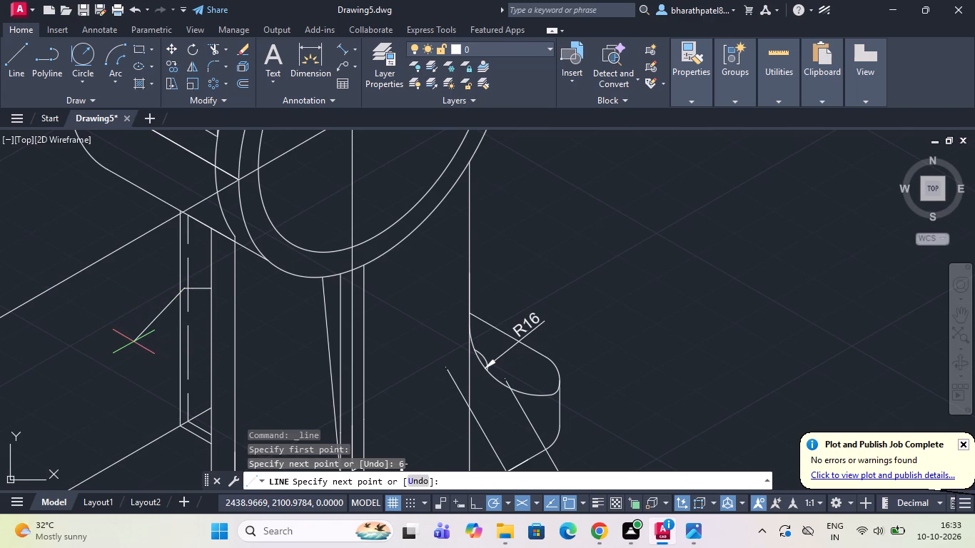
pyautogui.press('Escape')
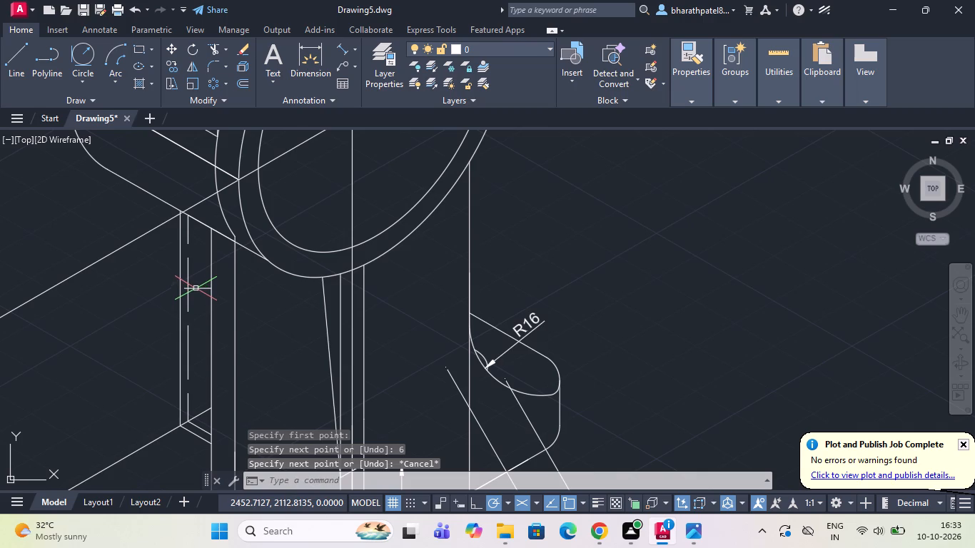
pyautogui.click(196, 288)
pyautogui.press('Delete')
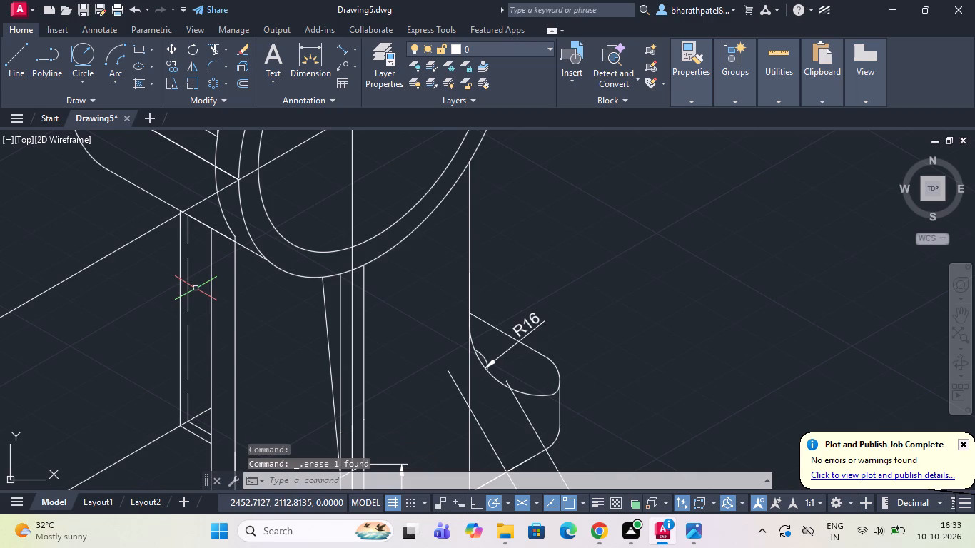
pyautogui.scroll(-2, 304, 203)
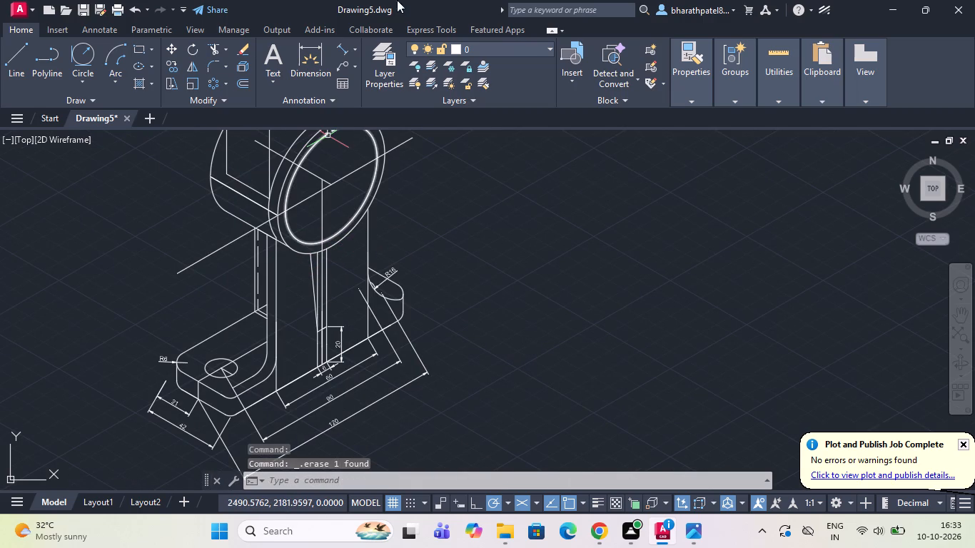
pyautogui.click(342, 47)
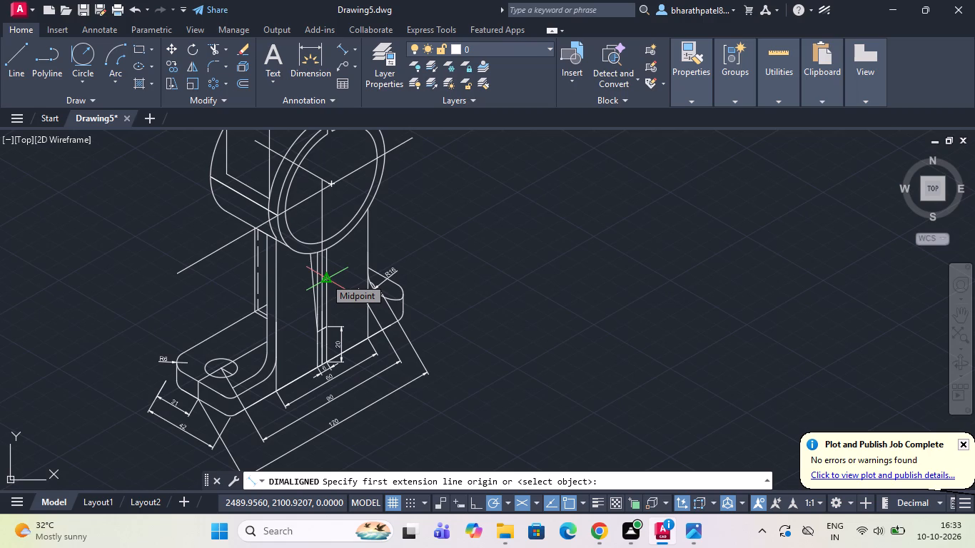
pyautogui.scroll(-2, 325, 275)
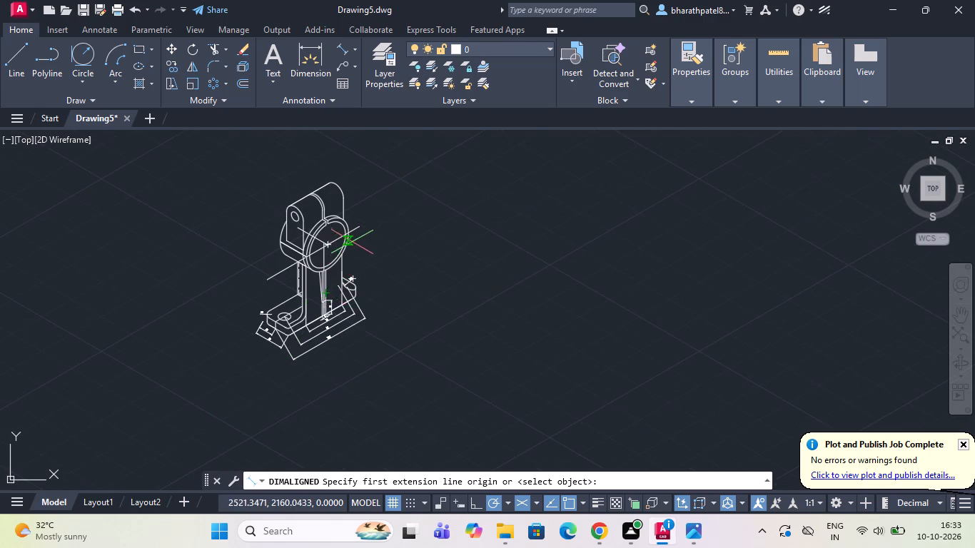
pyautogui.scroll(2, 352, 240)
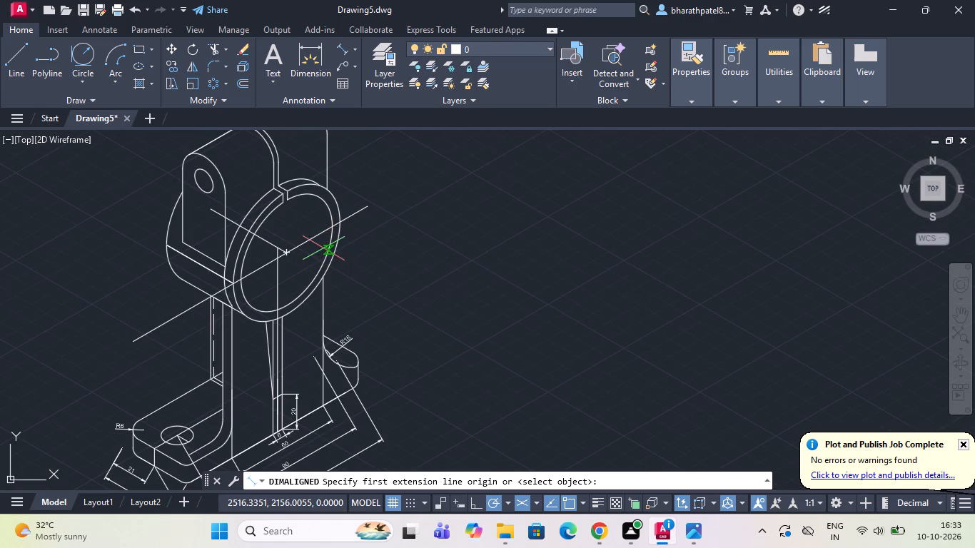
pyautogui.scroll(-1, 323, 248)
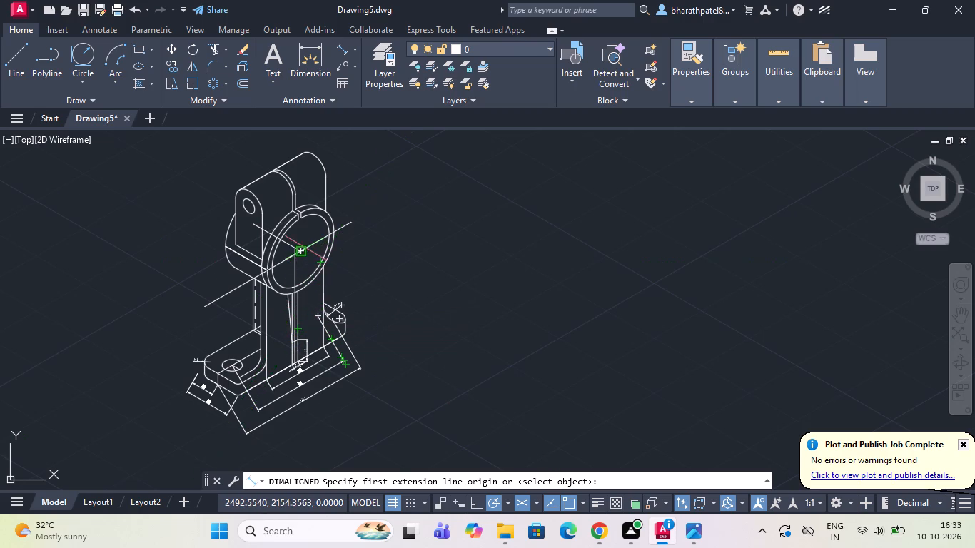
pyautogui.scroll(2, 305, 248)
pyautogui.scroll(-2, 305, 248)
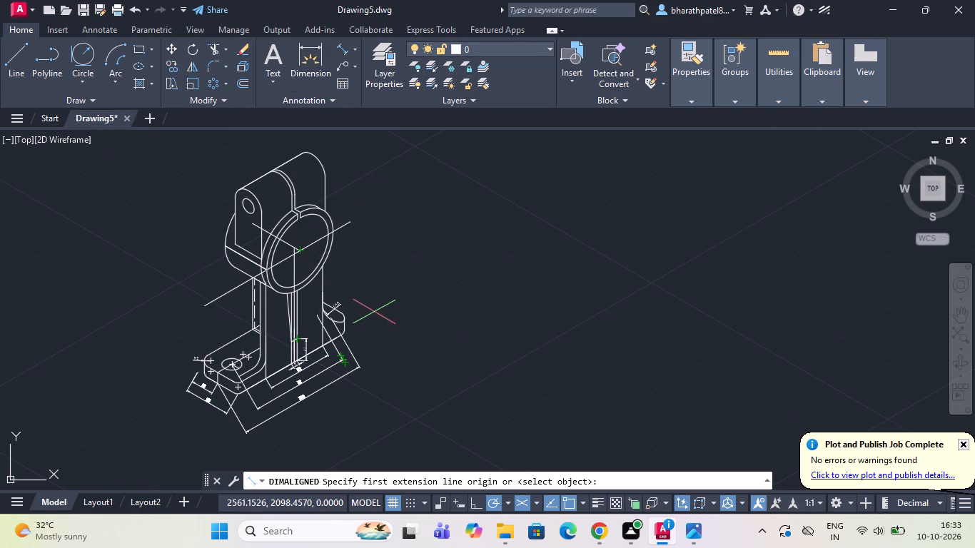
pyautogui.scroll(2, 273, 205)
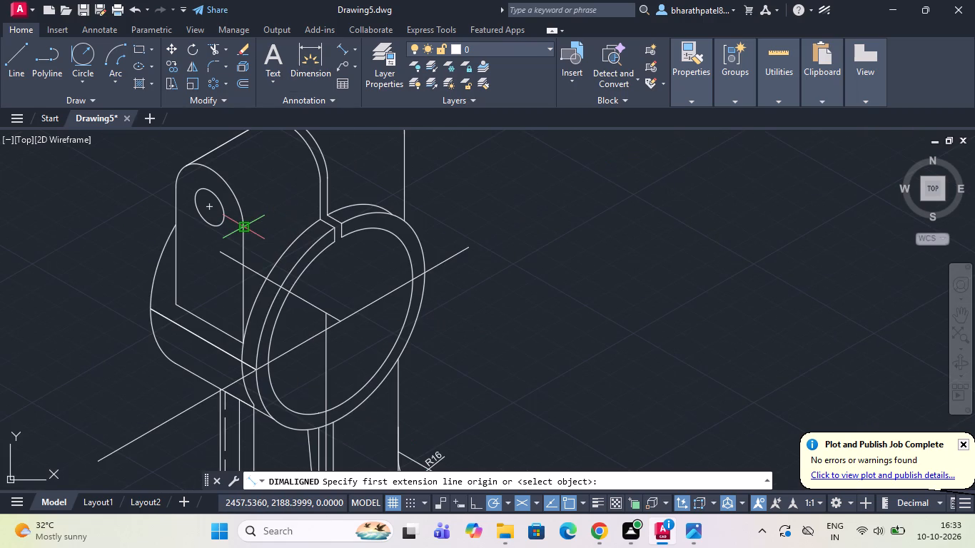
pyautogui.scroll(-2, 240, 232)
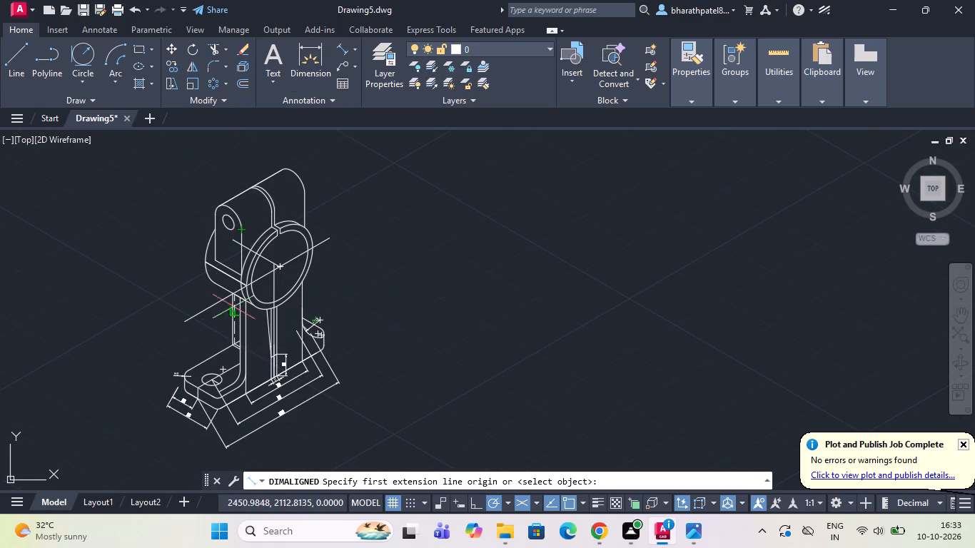
# Fillet the upright's front vertical edge with the cylinder's rear outline arc at a radius of 5.
pyautogui.click(211, 64)
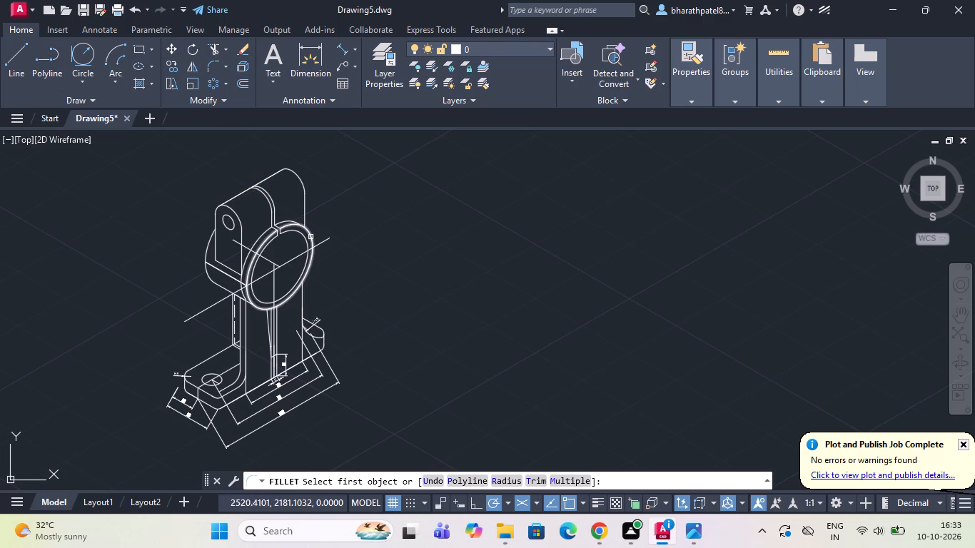
pyautogui.click(502, 482)
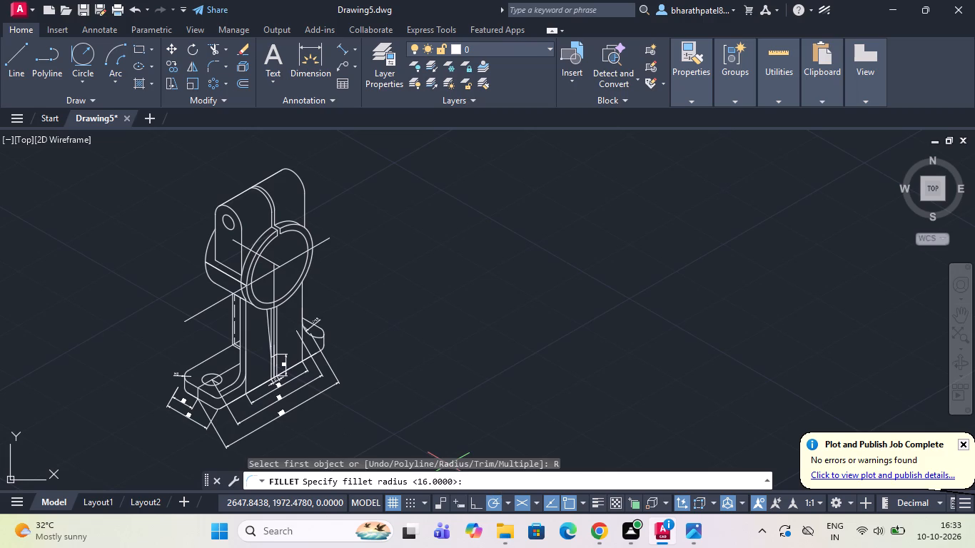
pyautogui.press('5')
pyautogui.press('Return')
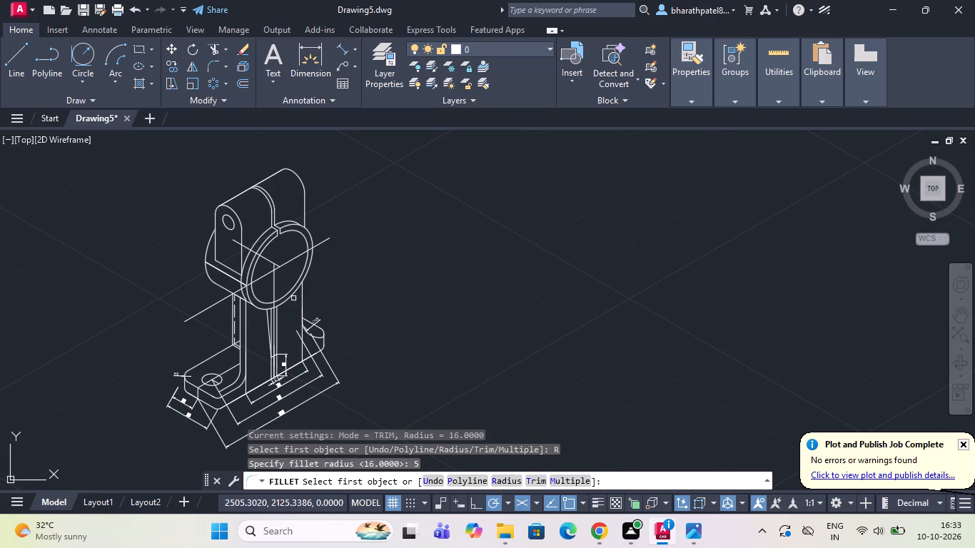
pyautogui.scroll(3, 208, 306)
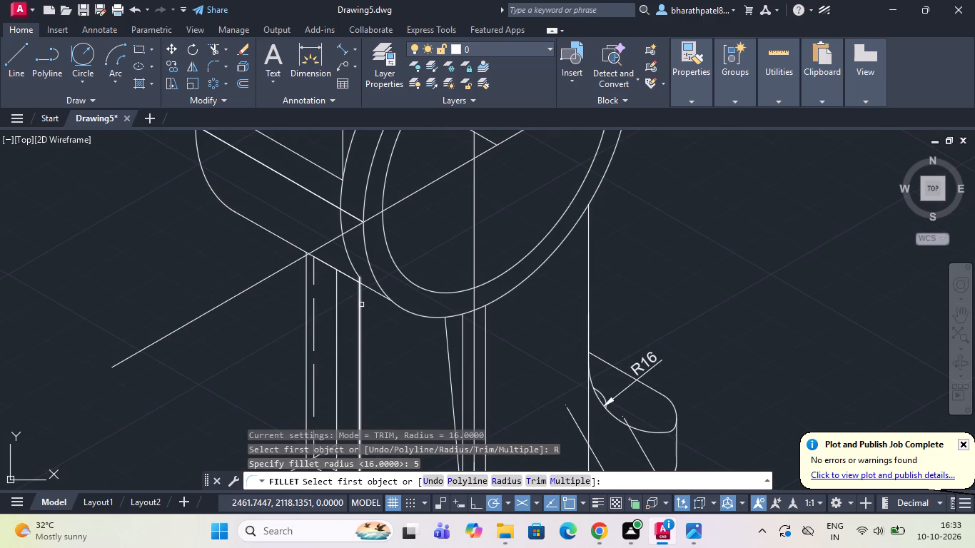
pyautogui.click(361, 304)
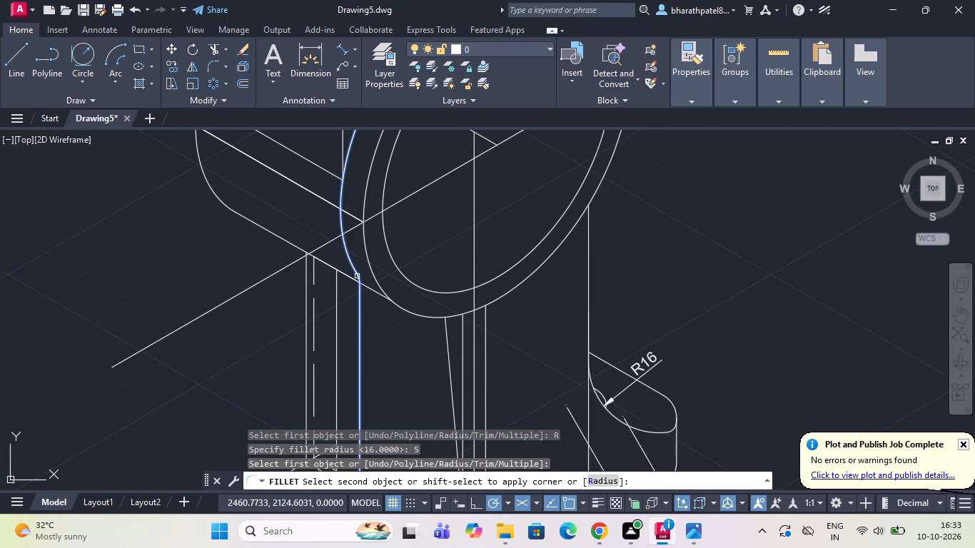
pyautogui.click(357, 276)
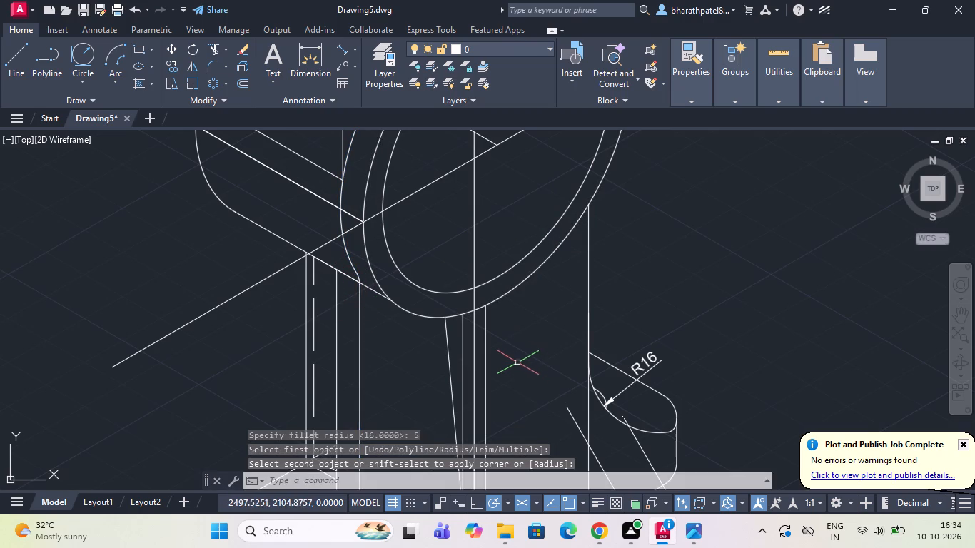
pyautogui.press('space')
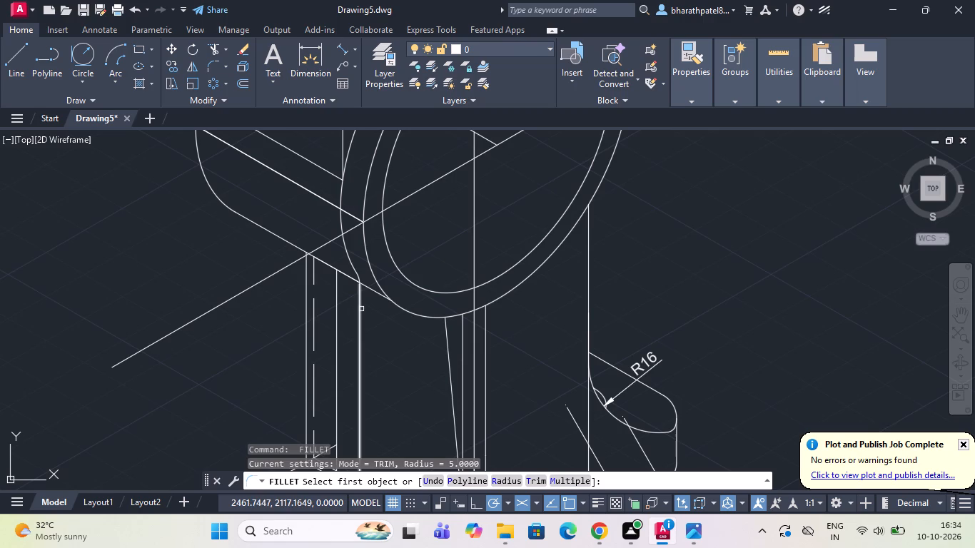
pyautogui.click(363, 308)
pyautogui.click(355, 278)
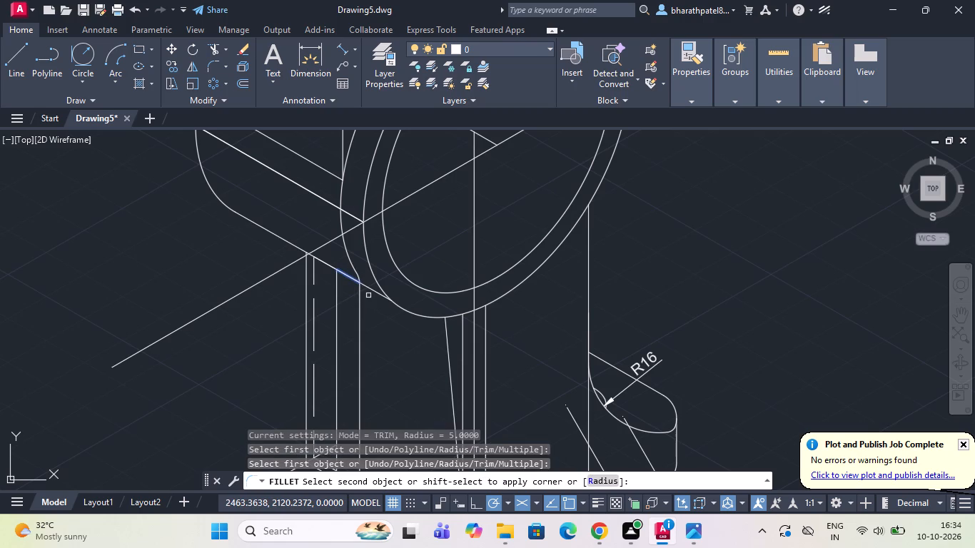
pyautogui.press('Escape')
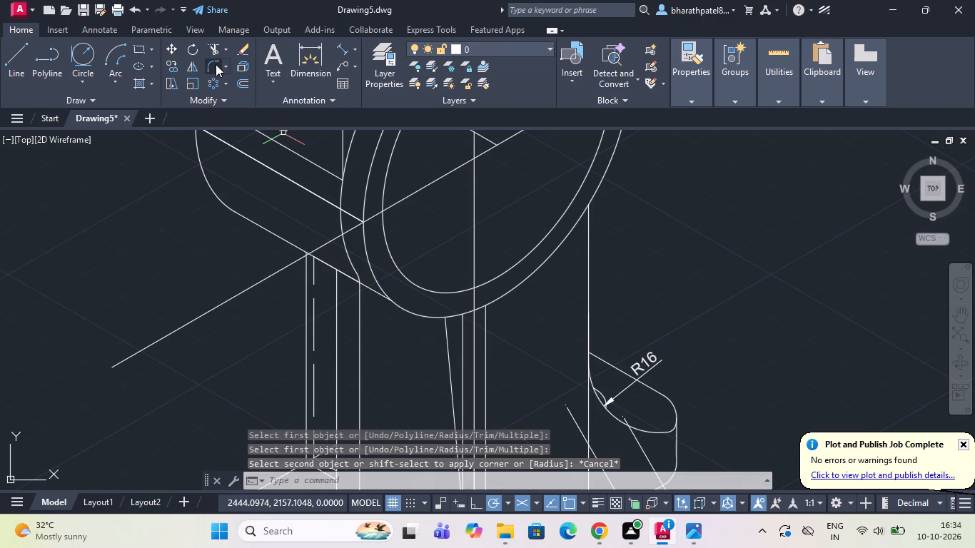
# Fillet the upright's front vertical edge with the short sloping edge beneath the cylinder, at radius 5.
pyautogui.click(216, 64)
pyautogui.click(359, 310)
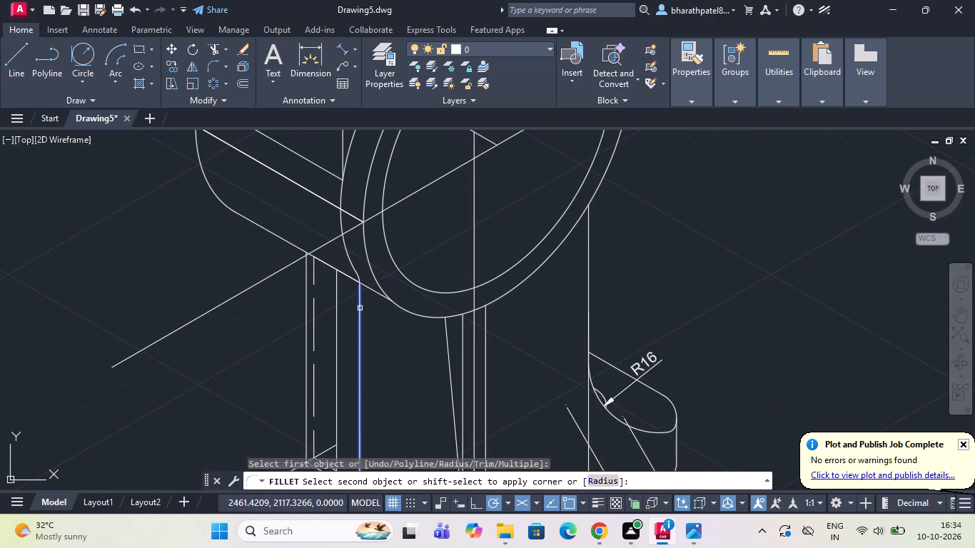
pyautogui.click(355, 281)
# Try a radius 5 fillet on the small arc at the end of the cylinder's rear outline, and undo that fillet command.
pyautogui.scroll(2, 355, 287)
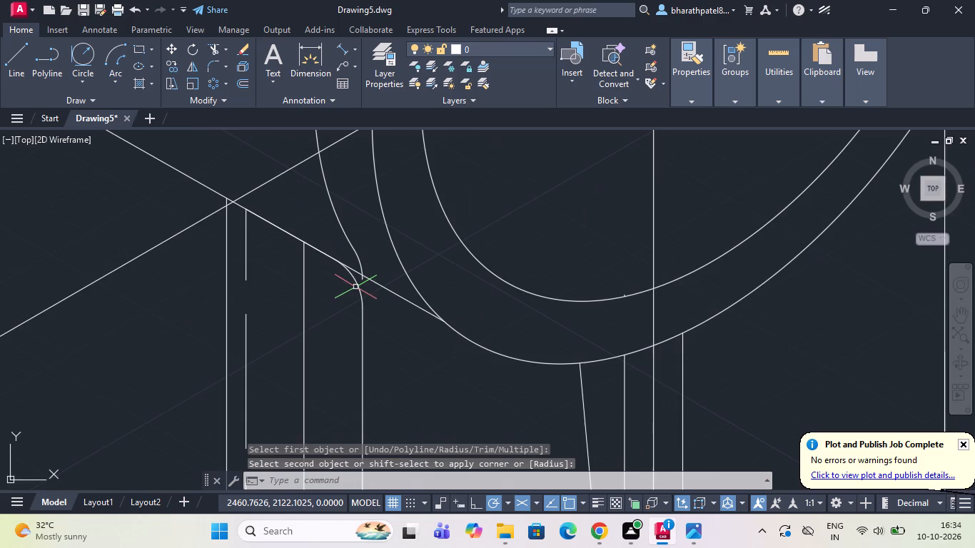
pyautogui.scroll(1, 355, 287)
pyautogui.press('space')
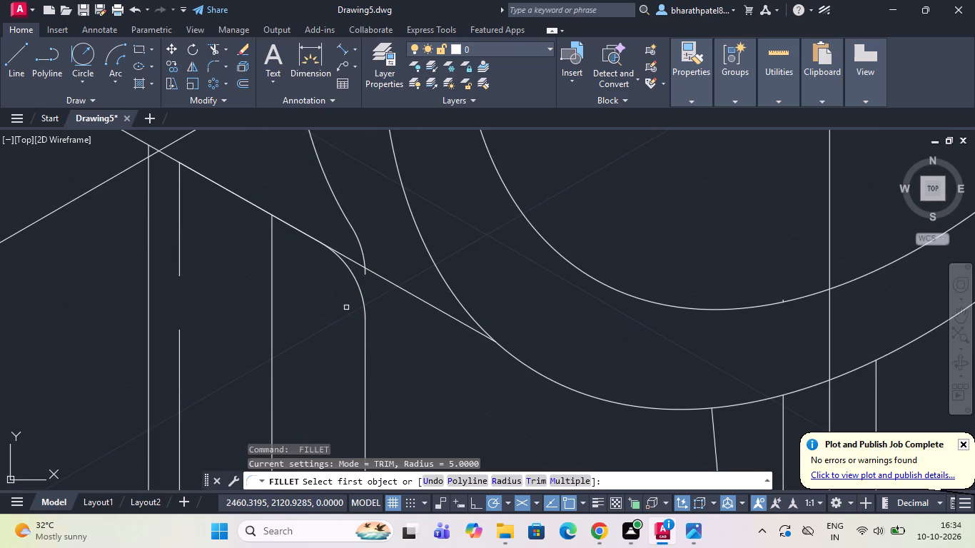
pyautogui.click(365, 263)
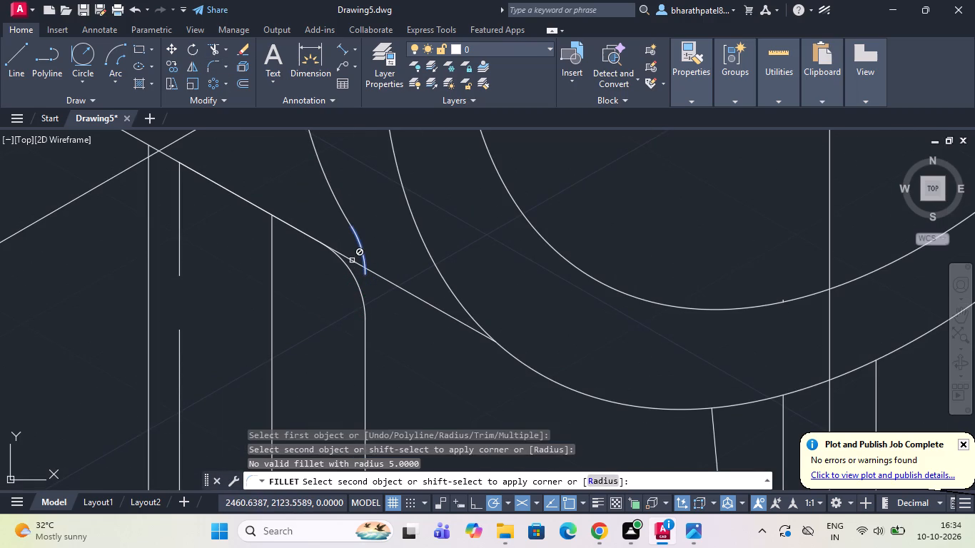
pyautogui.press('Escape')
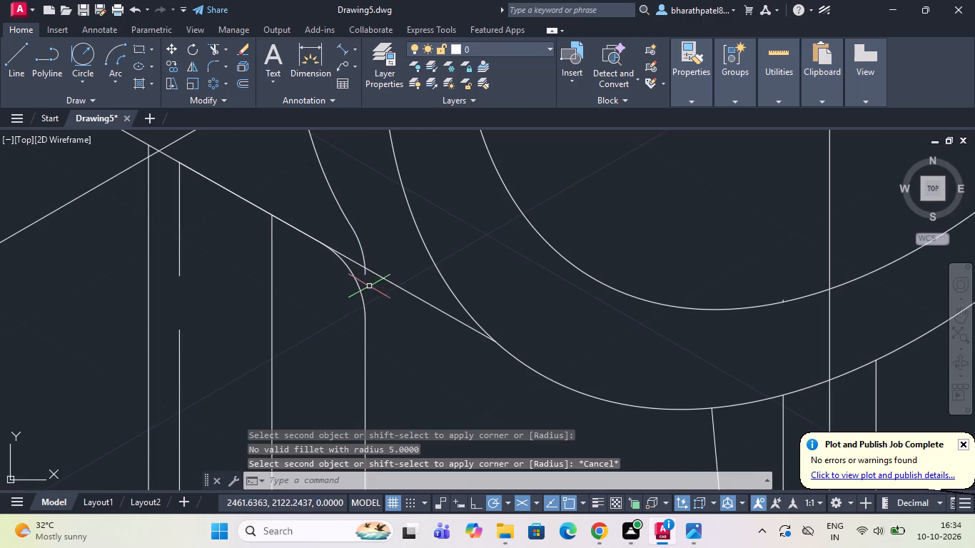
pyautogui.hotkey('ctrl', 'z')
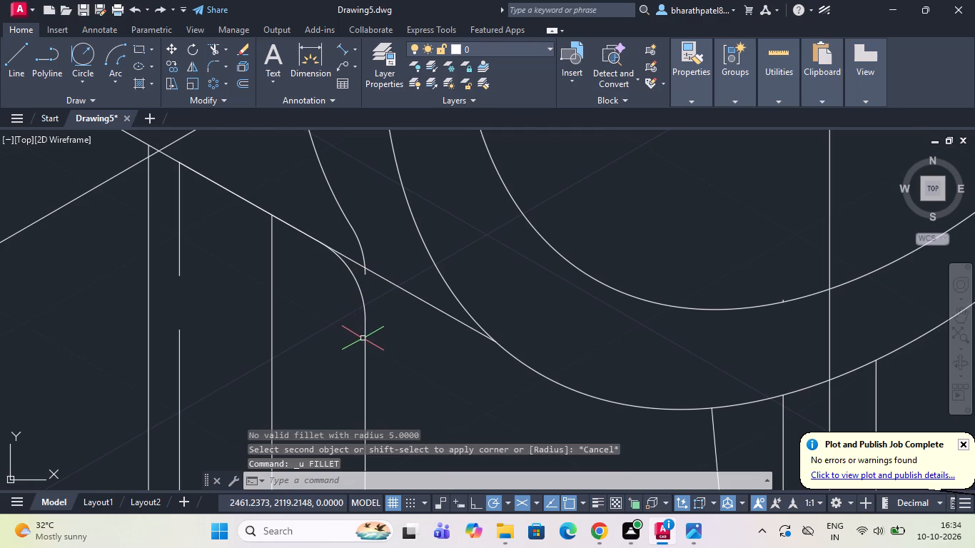
# Undo the fillet between the upright's front vertical edge and the short sloping edge beneath the cylinder.
pyautogui.hotkey('ctrl', 'z')
pyautogui.hotkey('ctrl', 'z')
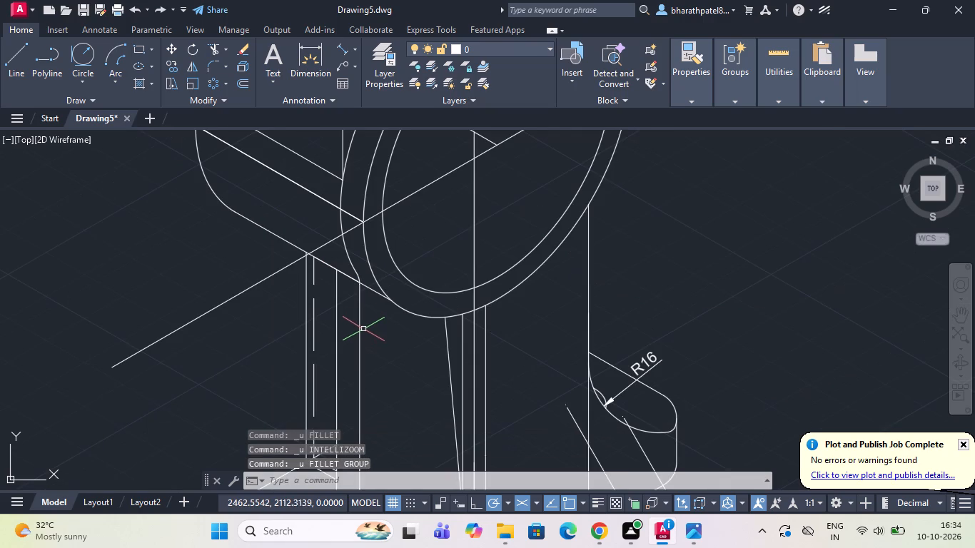
# Fillet the upright's inner vertical edge, between the hidden line and the front edge, with the sloping edge above it at radius 5.
pyautogui.scroll(3, 358, 278)
pyautogui.scroll(-2, 375, 285)
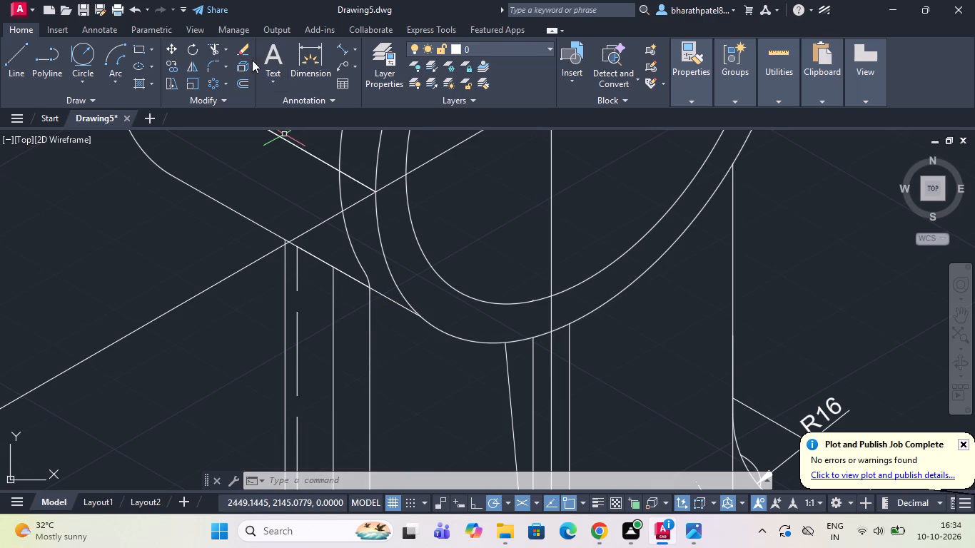
pyautogui.moveTo(208, 62); pyautogui.dragTo(213, 70)
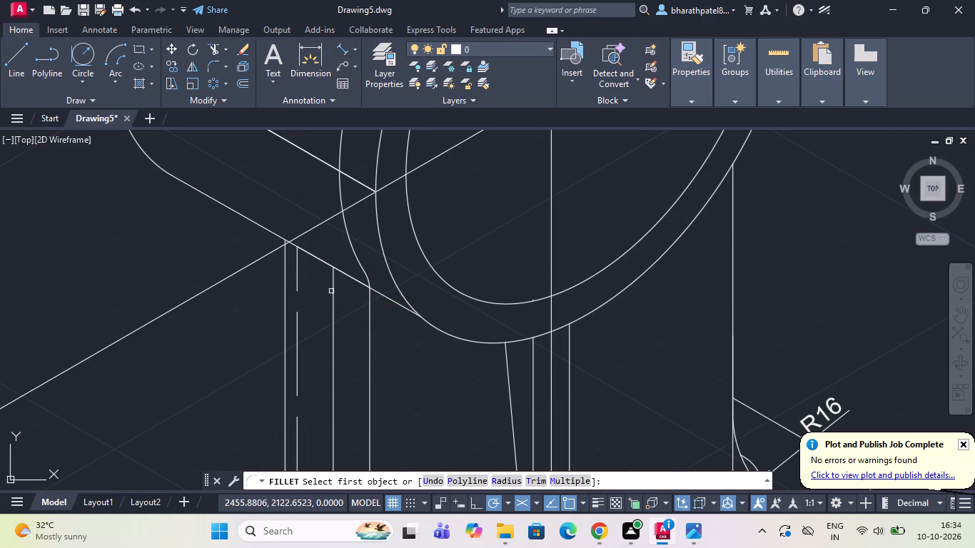
pyautogui.click(333, 291)
pyautogui.click(325, 263)
pyautogui.scroll(-1, 325, 262)
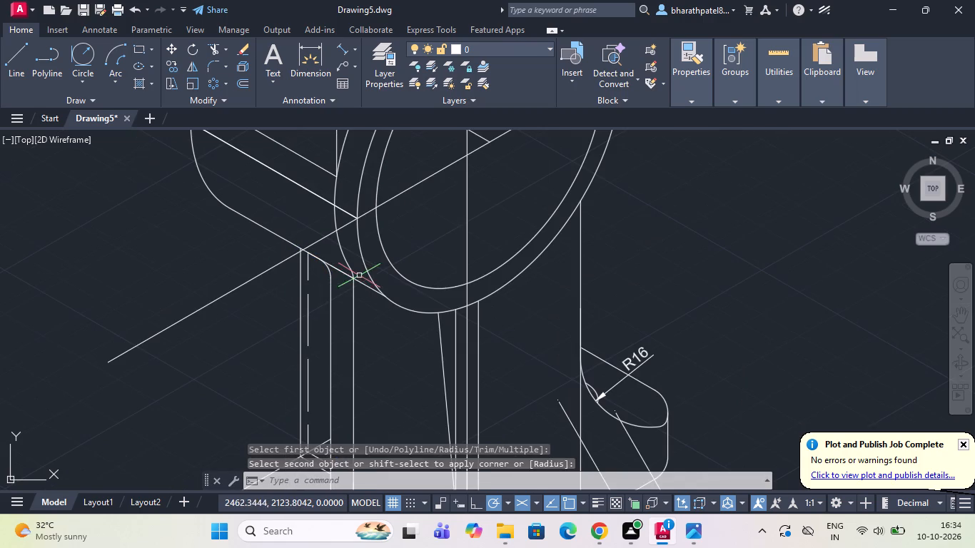
pyautogui.scroll(3, 293, 241)
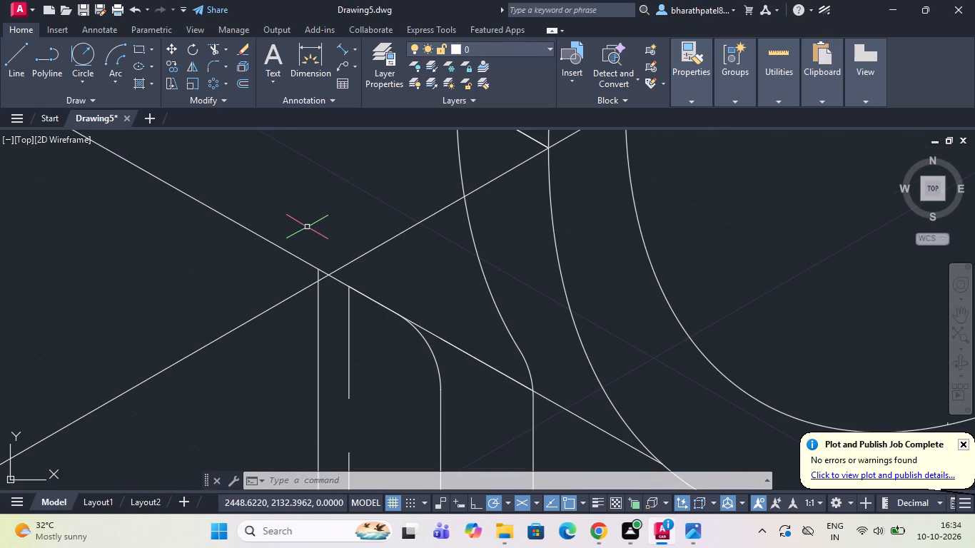
pyautogui.scroll(-2, 315, 217)
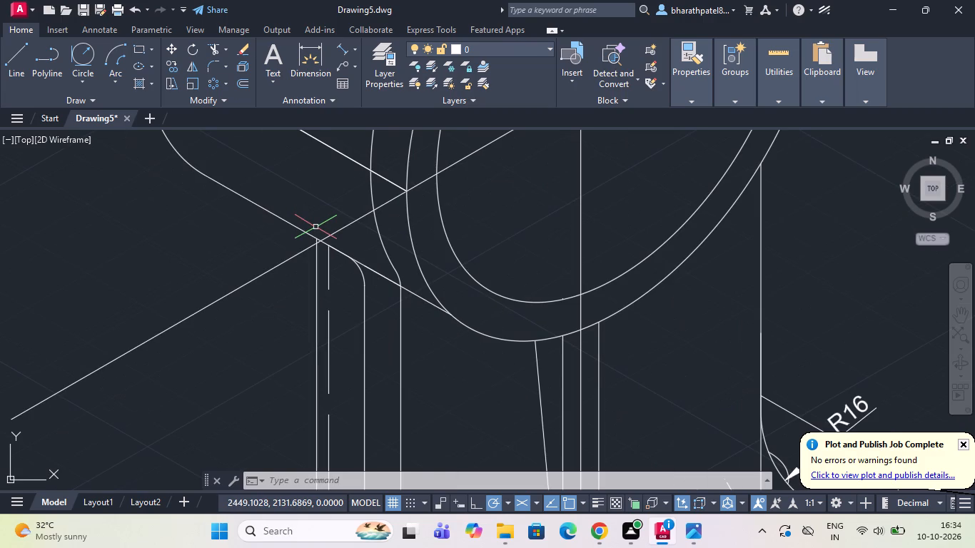
pyautogui.scroll(-1, 320, 228)
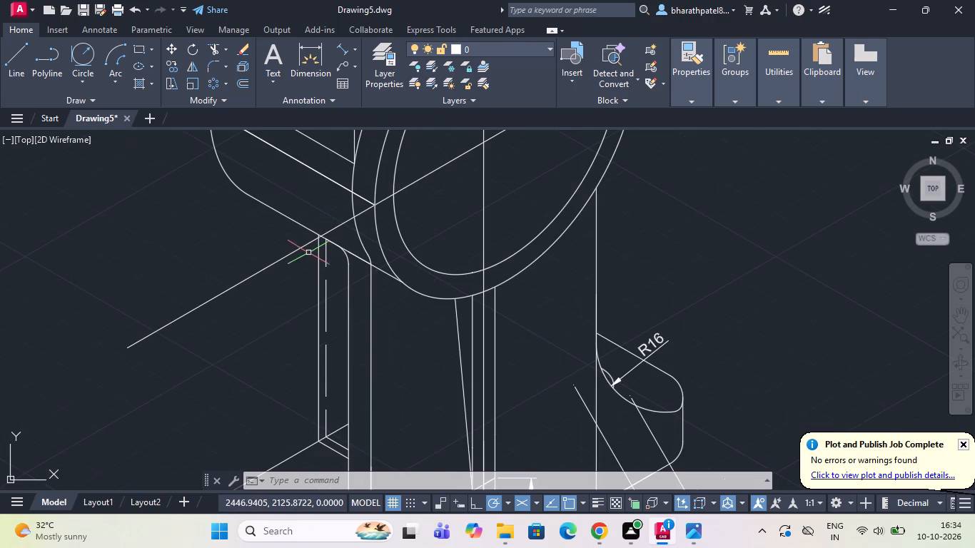
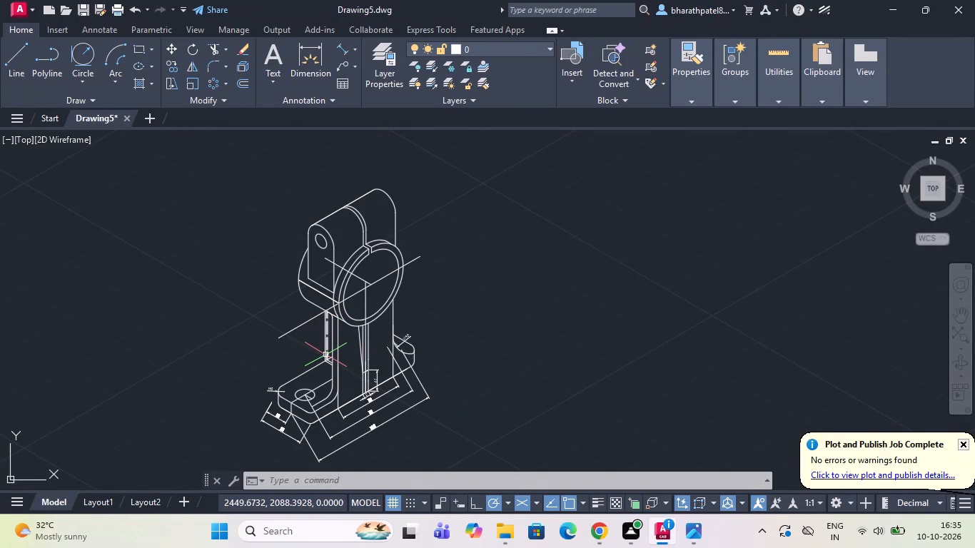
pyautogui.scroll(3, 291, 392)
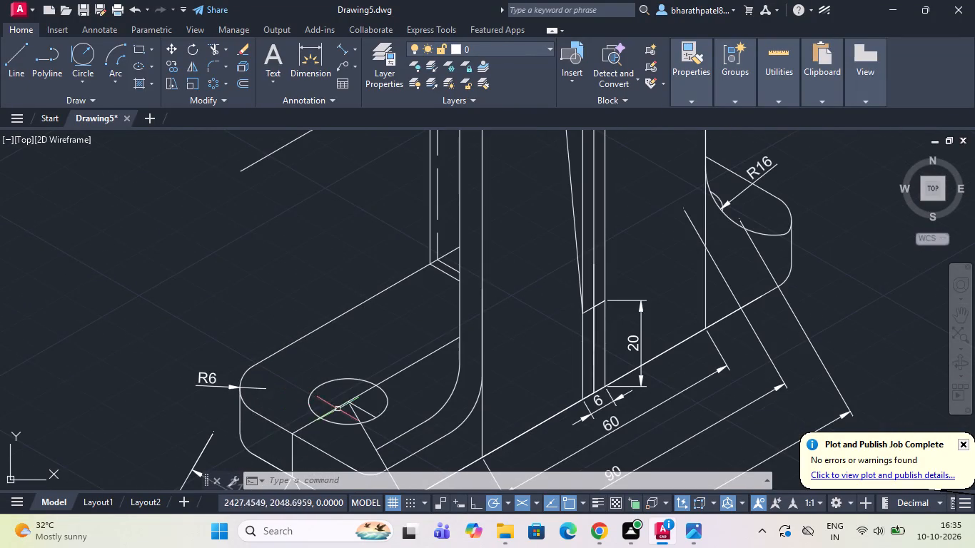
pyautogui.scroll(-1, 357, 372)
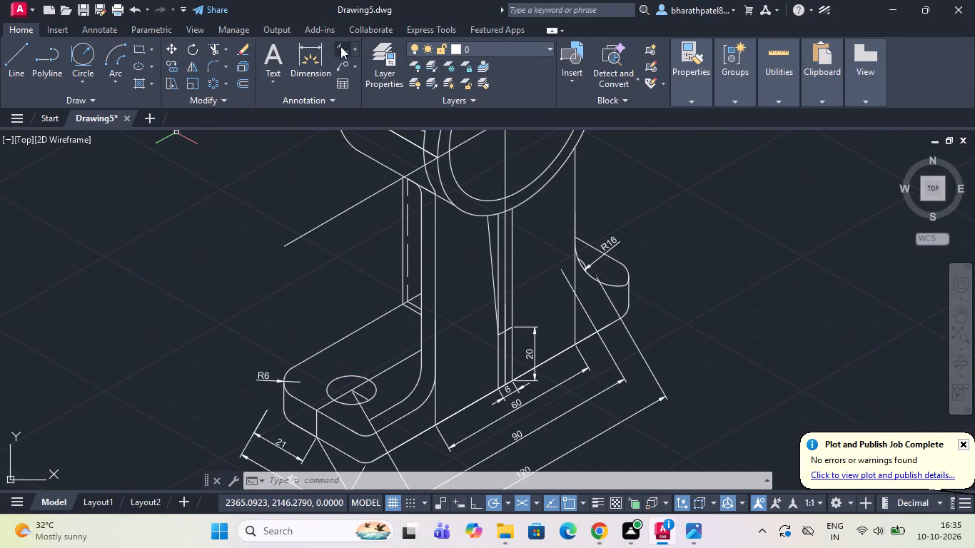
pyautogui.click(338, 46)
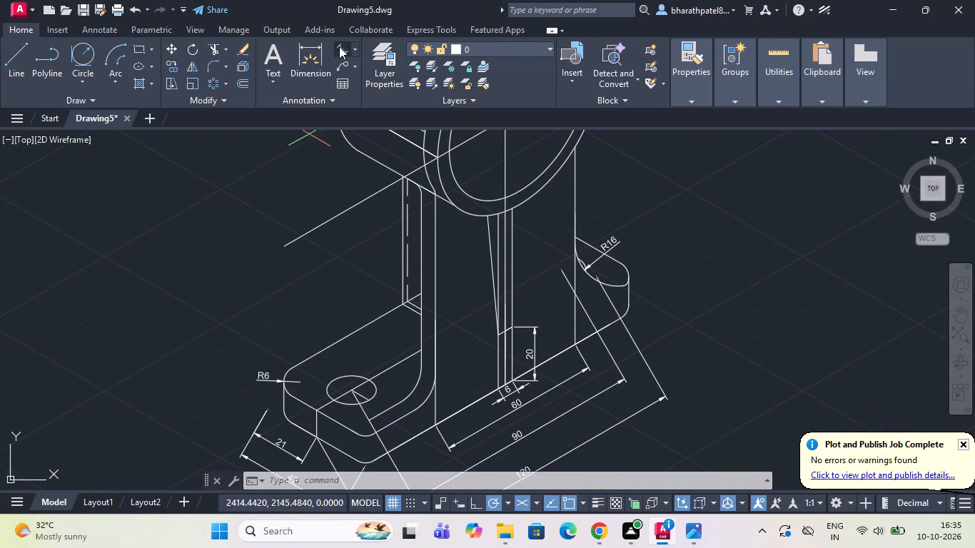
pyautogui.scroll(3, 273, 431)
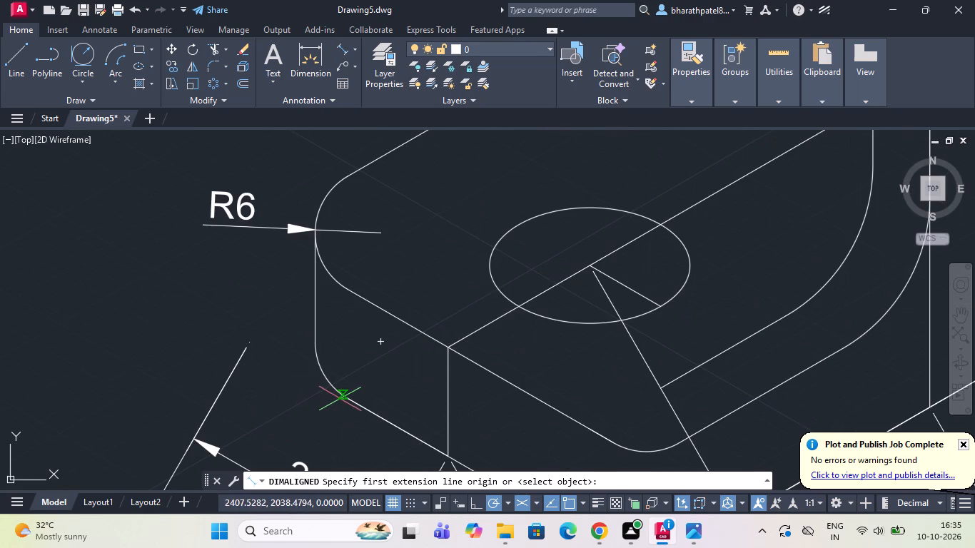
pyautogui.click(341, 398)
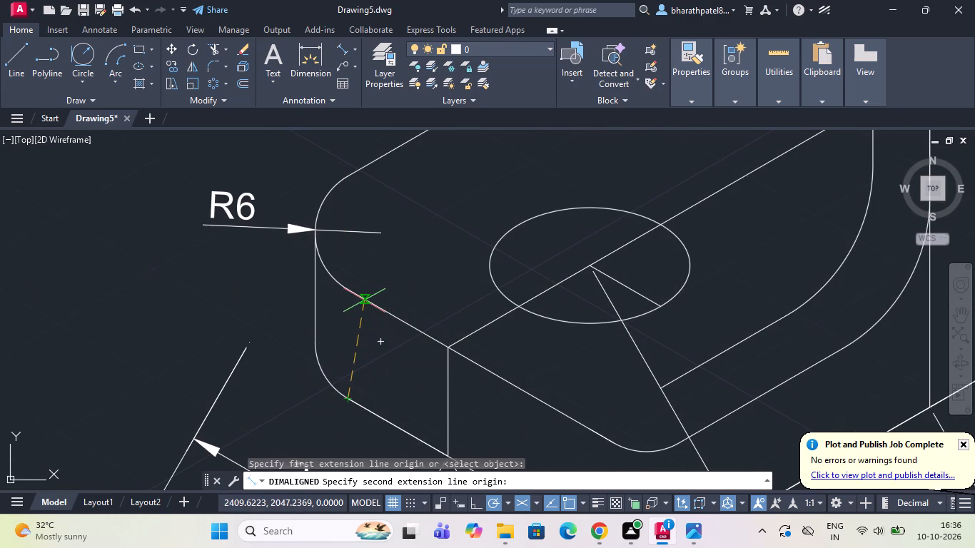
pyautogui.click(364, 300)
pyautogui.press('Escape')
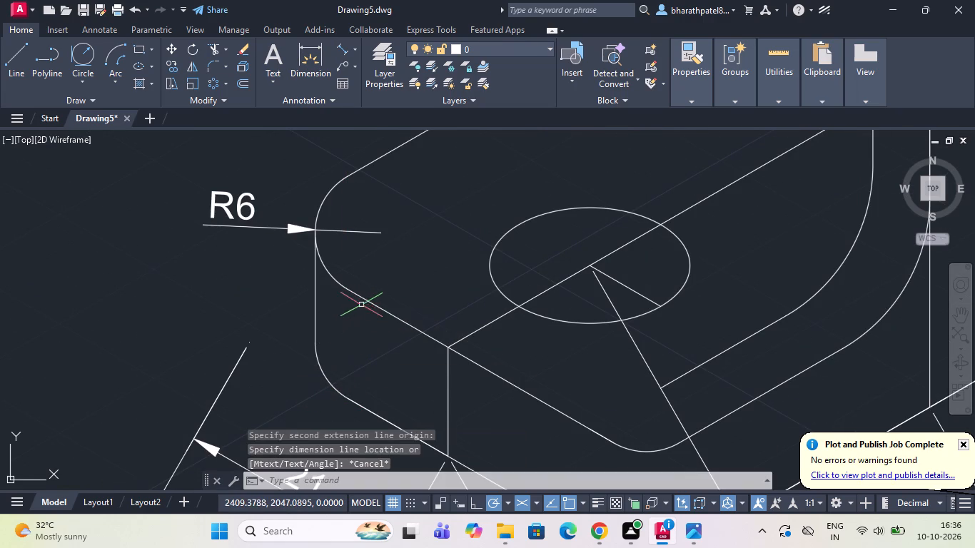
# Draw a vertical line joining the lower and upper ends of the short edge at the middle of the base plate's end face.
pyautogui.click(10, 59)
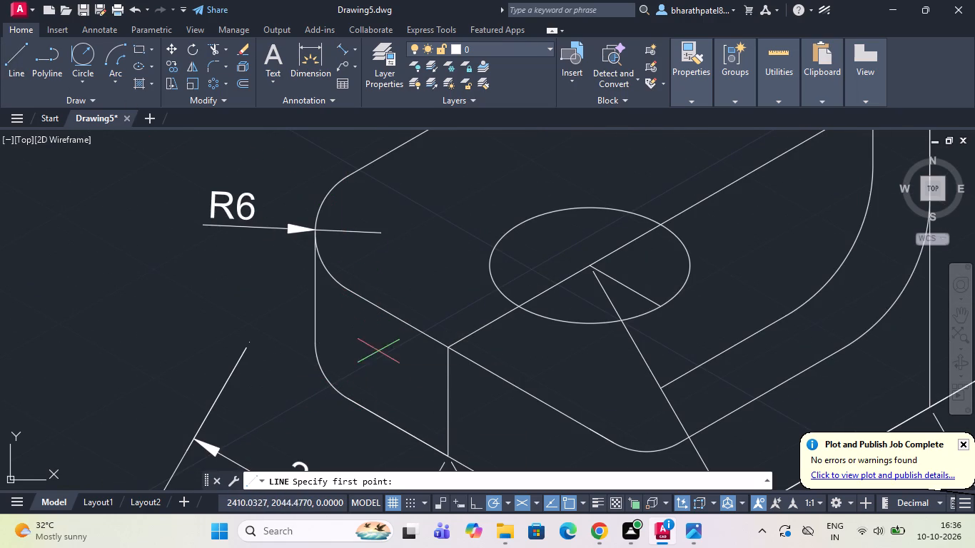
pyautogui.click(445, 457)
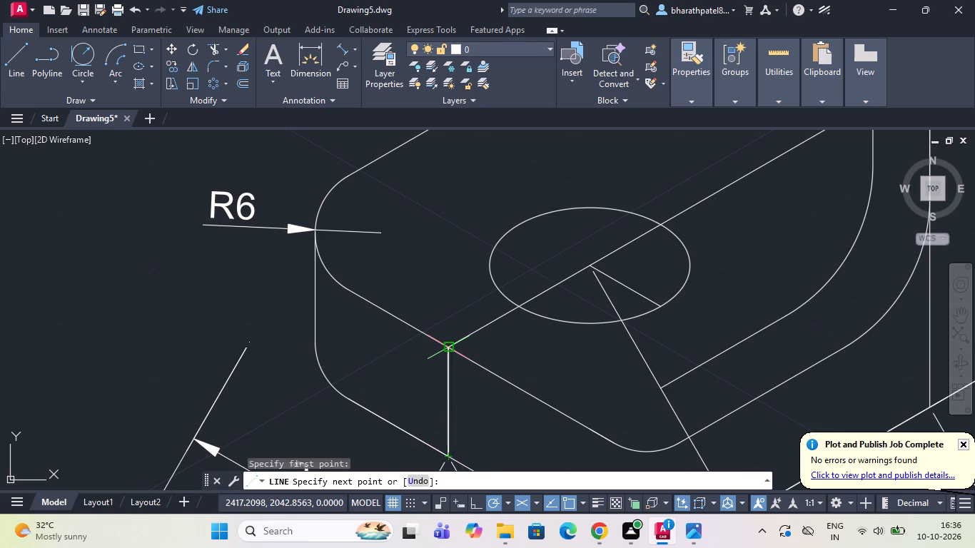
pyautogui.click(448, 347)
pyautogui.press('Escape')
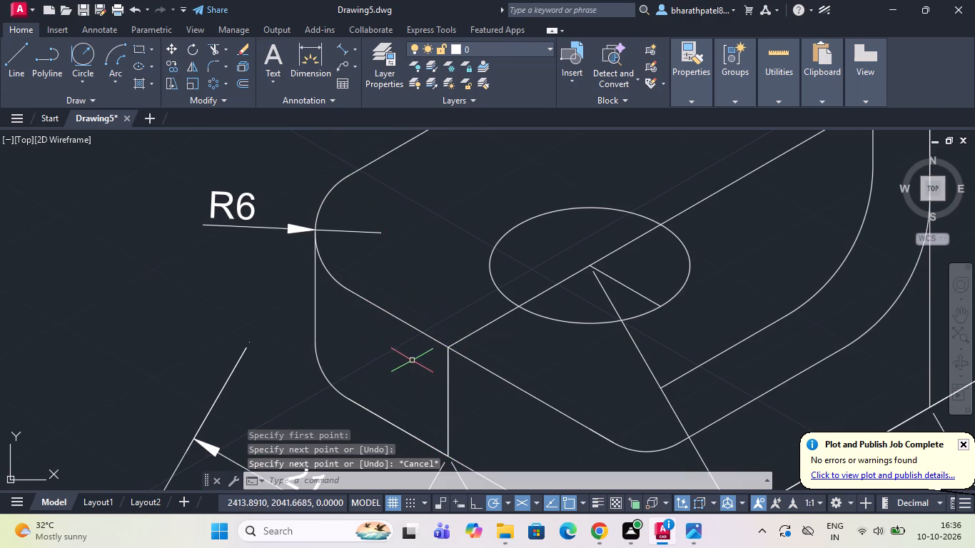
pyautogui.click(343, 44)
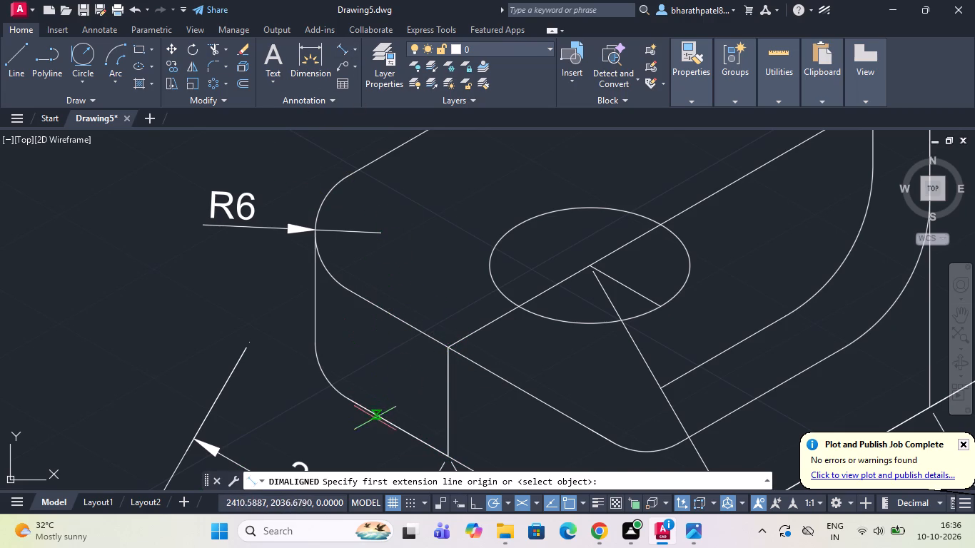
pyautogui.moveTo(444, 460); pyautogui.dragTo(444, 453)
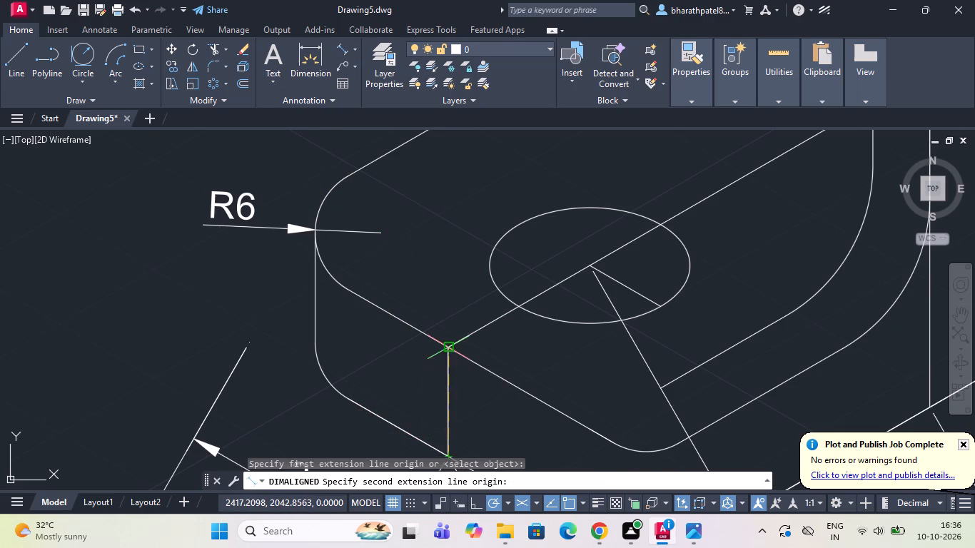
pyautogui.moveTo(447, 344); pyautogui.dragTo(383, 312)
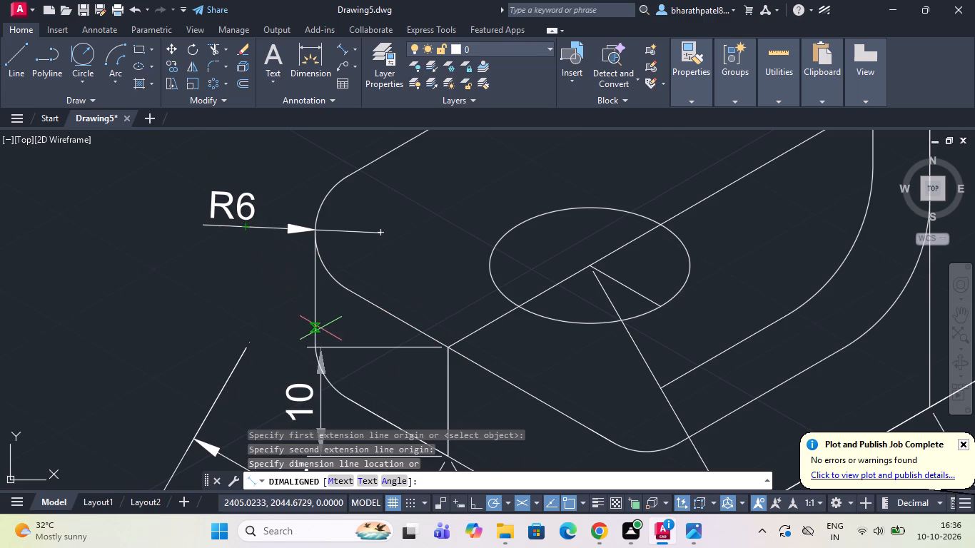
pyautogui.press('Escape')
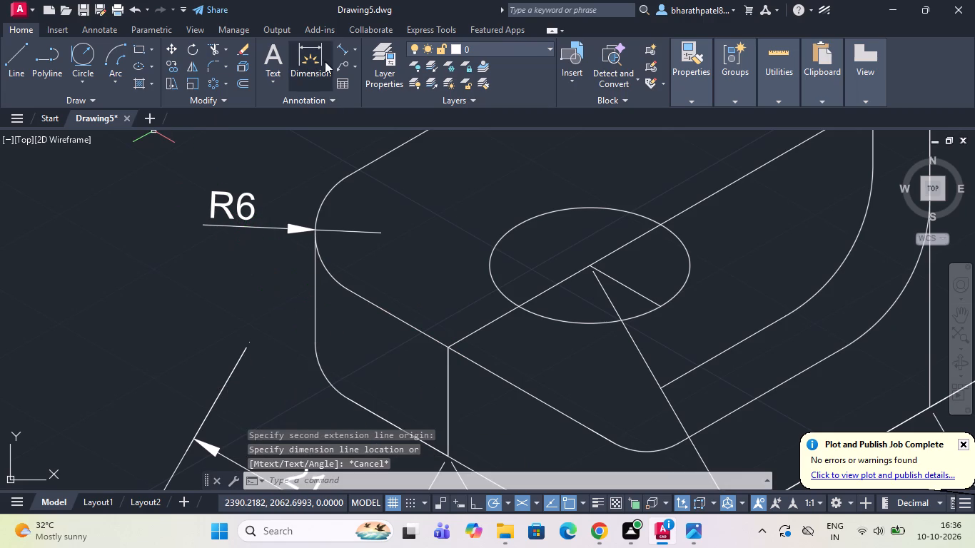
# Draw a vertical helper line about 14.4 units long across the base plate's rounded corner below the R6 dimension.
pyautogui.click(12, 60)
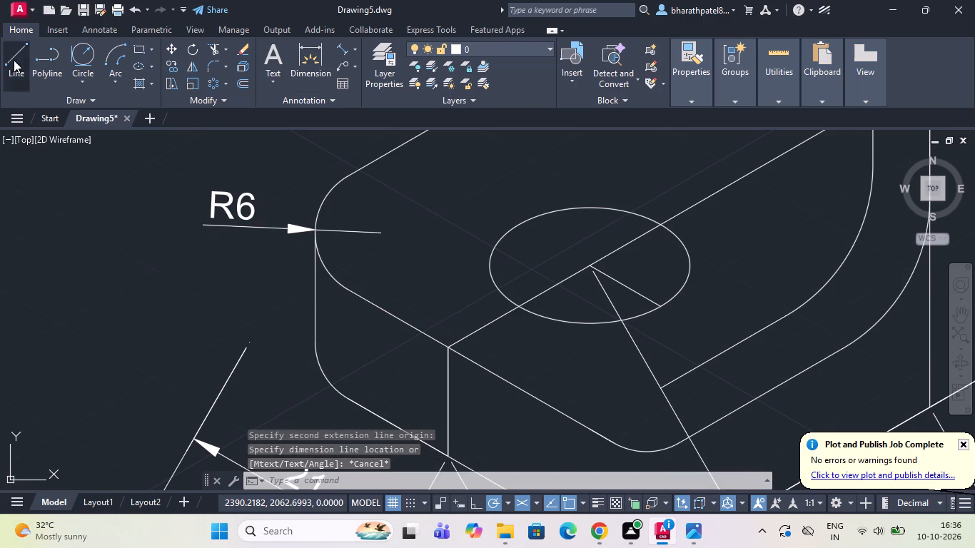
pyautogui.click(328, 412)
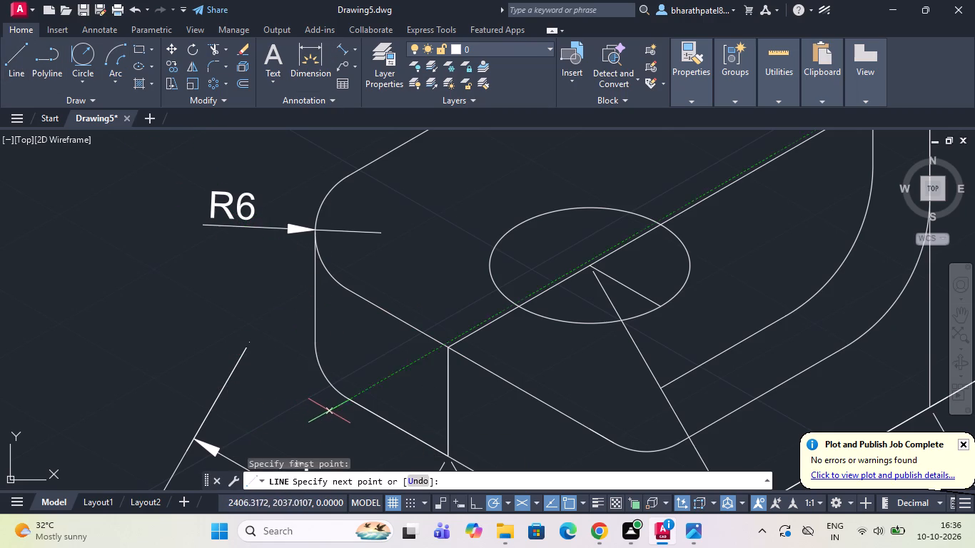
pyautogui.click(329, 256)
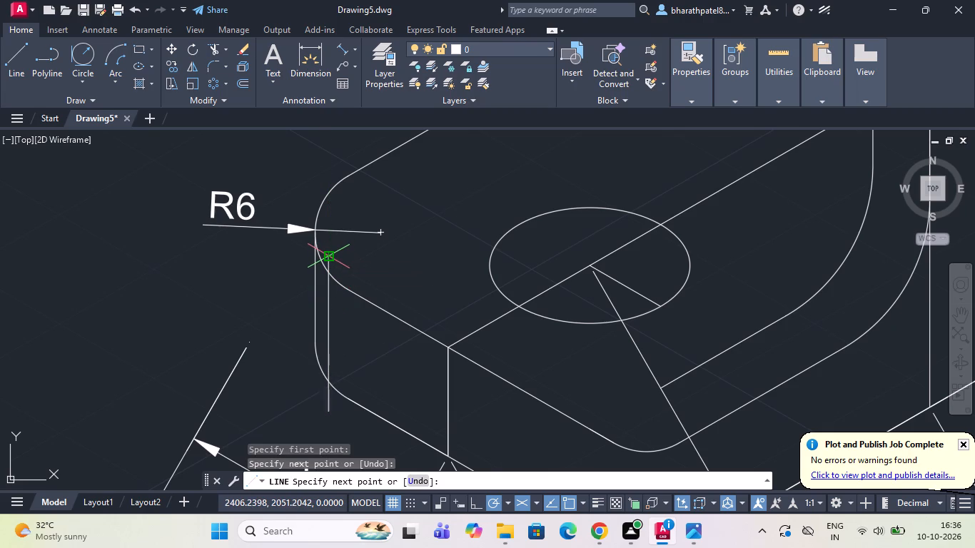
pyautogui.press('Escape')
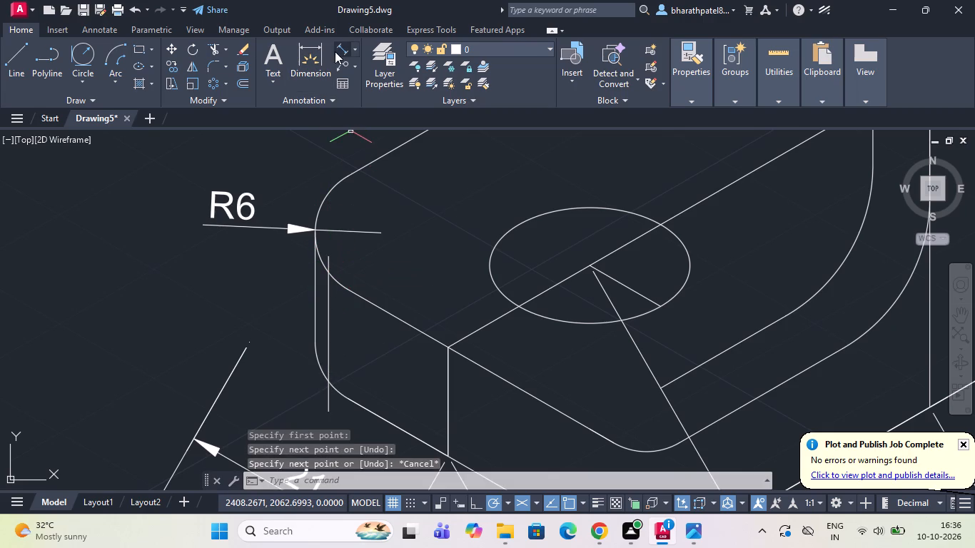
# Add an aligned dimension for the base plate's thickness where the helper line crosses the upper and lower rounded edges, placed outside the corner.
pyautogui.click(338, 49)
pyautogui.click(327, 273)
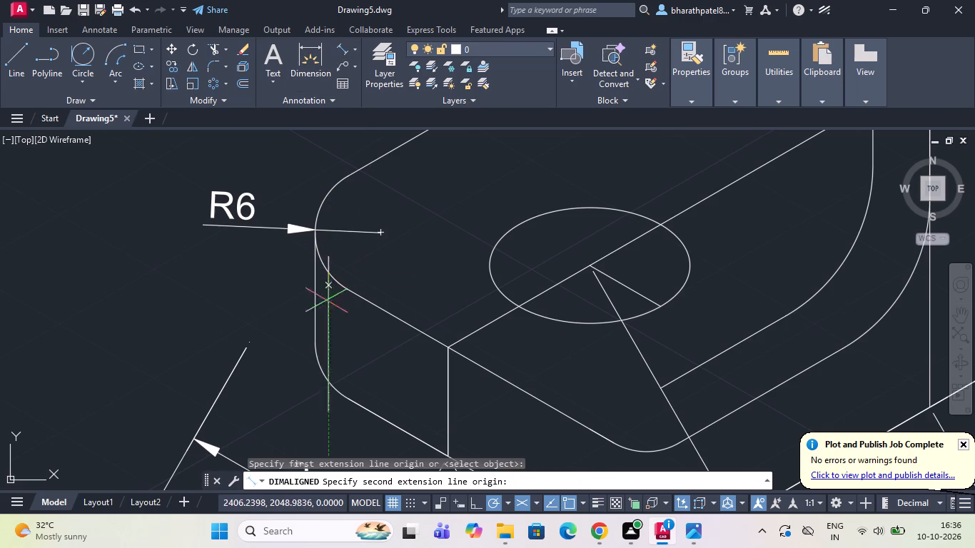
pyautogui.click(328, 383)
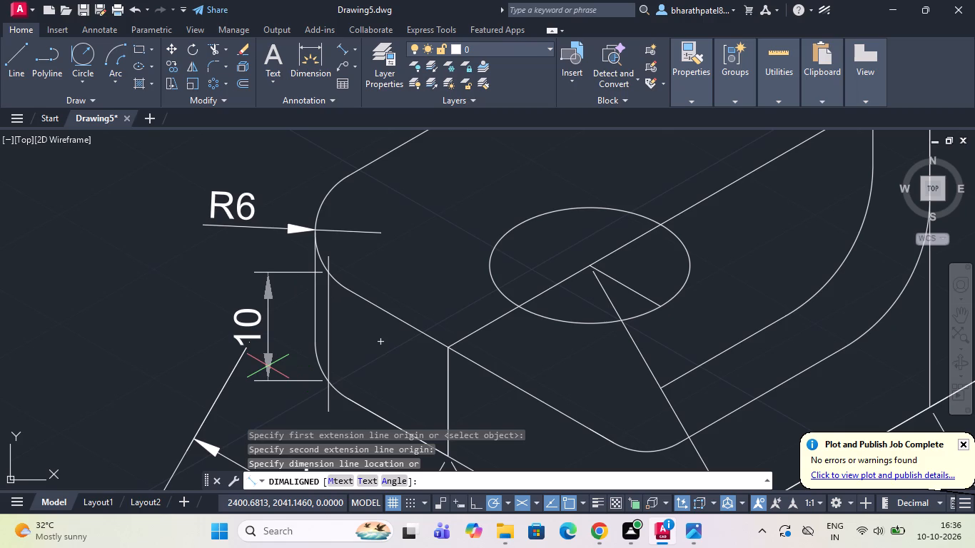
pyautogui.click(264, 365)
# Delete the vertical helper line at the base plate's rounded corner.
pyautogui.click(328, 332)
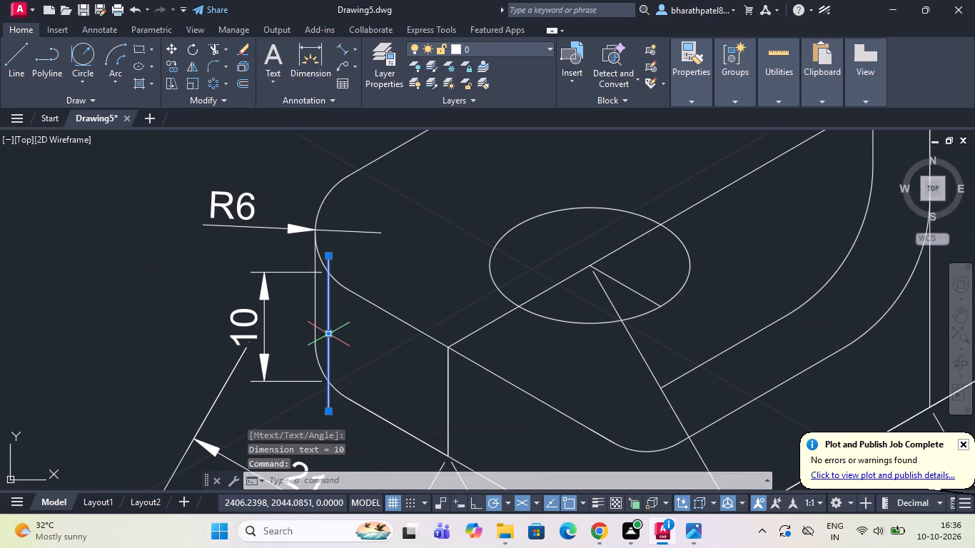
pyautogui.press('Delete')
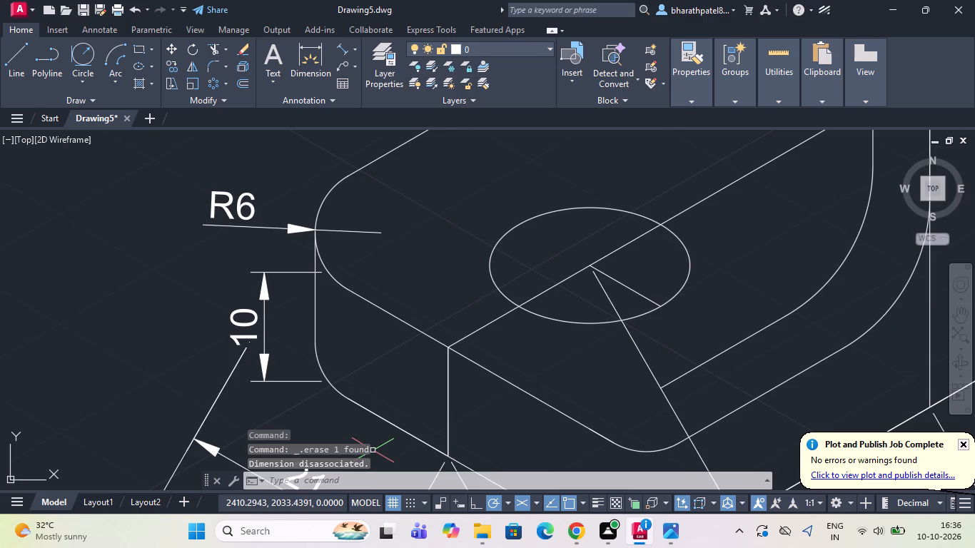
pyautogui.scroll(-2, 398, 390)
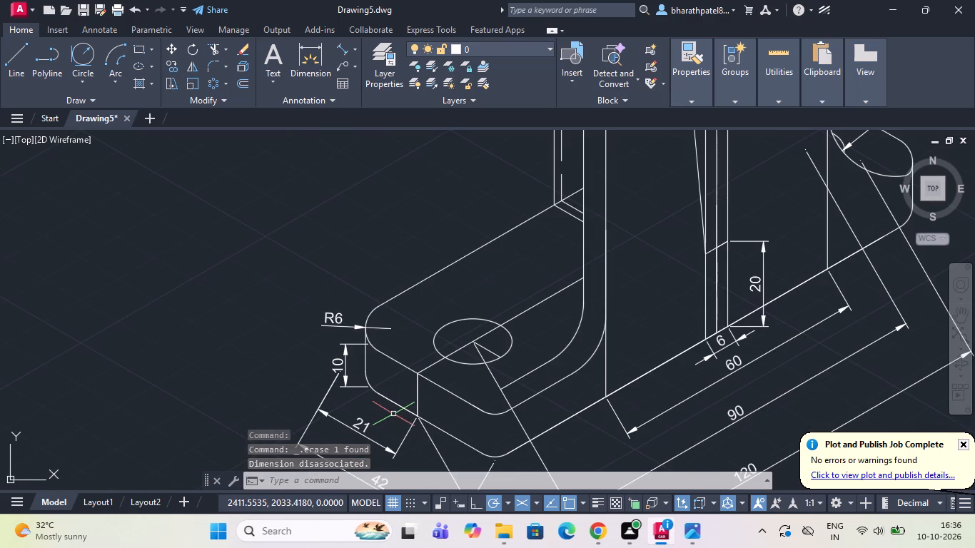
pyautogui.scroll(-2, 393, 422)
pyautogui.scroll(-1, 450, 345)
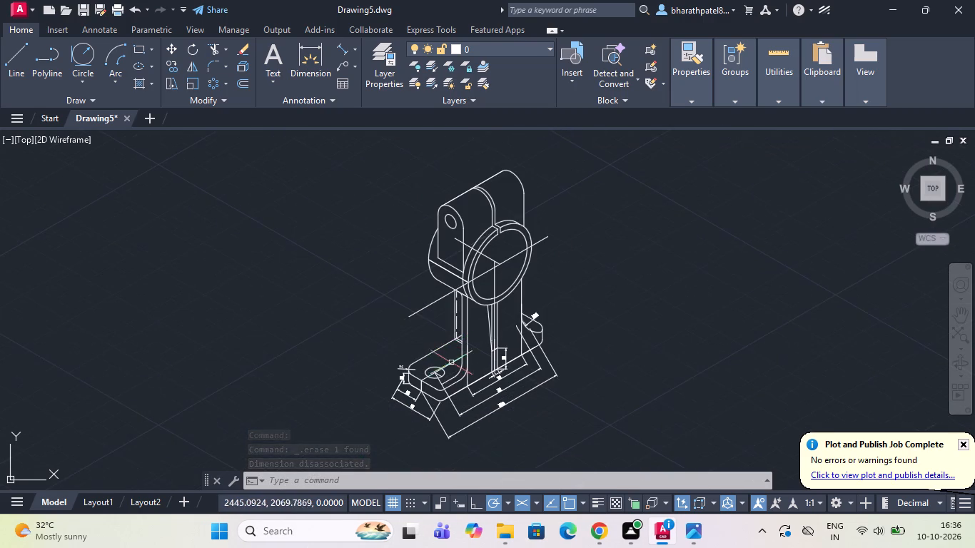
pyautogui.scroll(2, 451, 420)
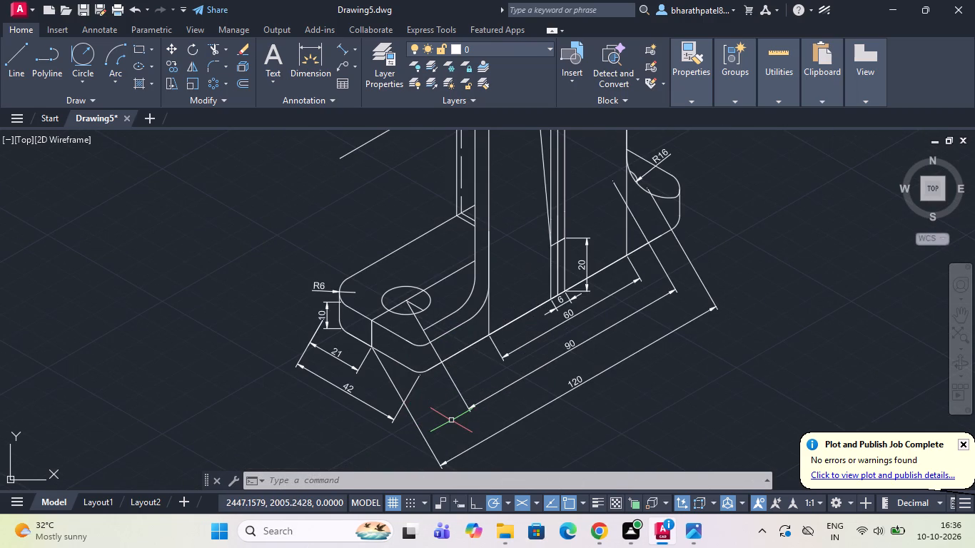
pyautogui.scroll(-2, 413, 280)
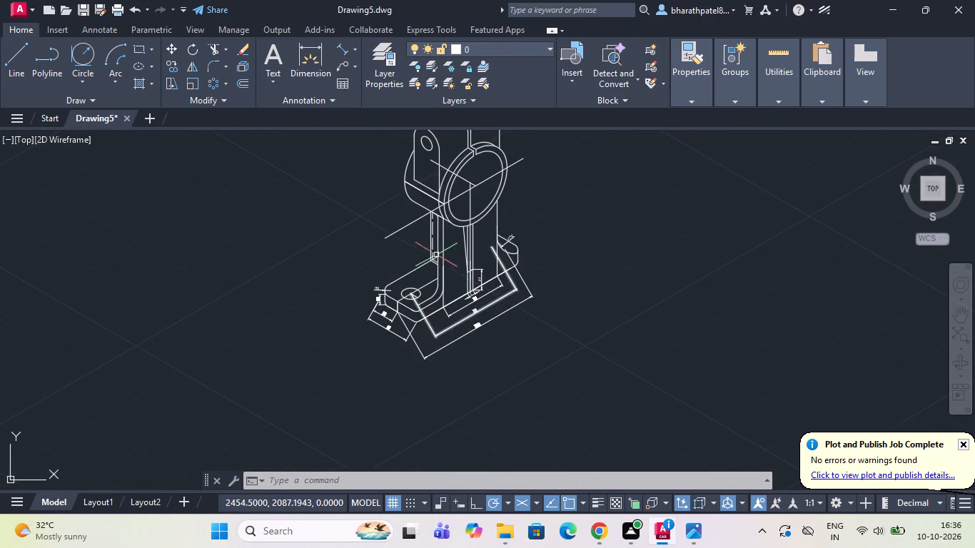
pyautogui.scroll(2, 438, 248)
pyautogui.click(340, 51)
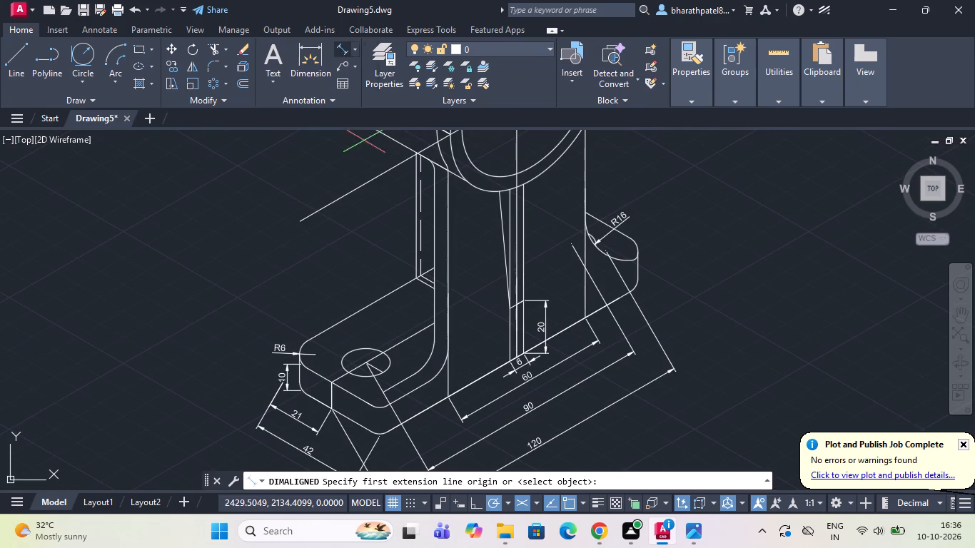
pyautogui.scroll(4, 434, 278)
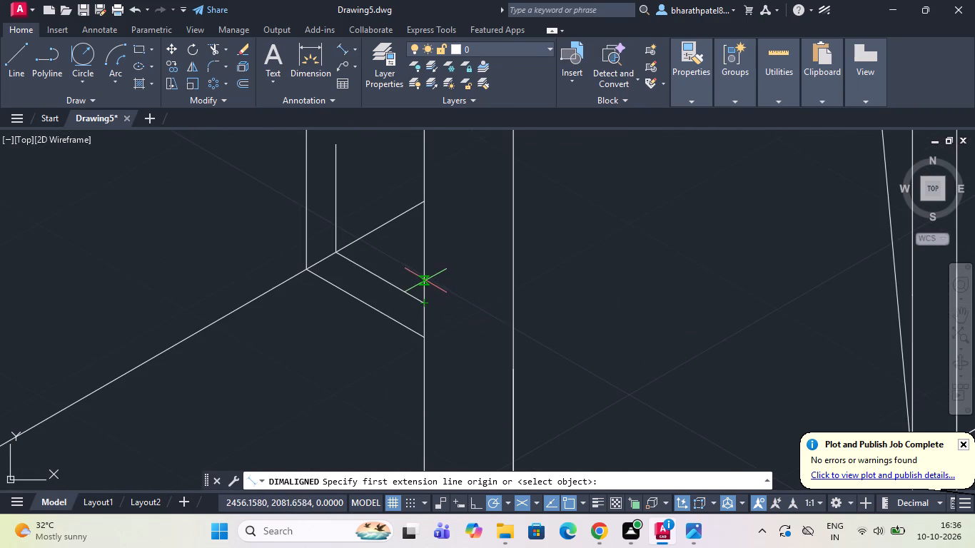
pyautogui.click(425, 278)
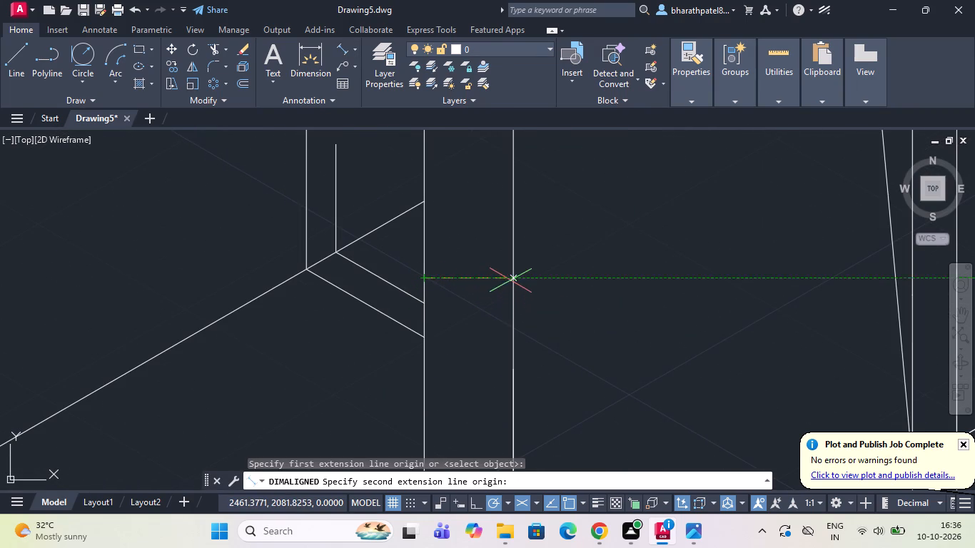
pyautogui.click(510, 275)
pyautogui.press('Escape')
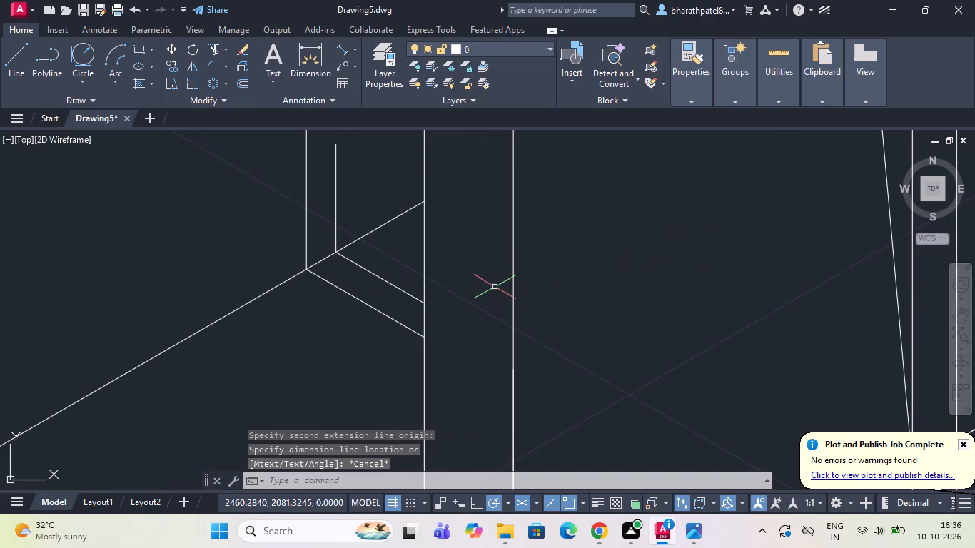
# Draw a slanted helper line across the two vertical edges of the upright beside the base plate, parallel to the nearby isometric lines.
pyautogui.click(13, 56)
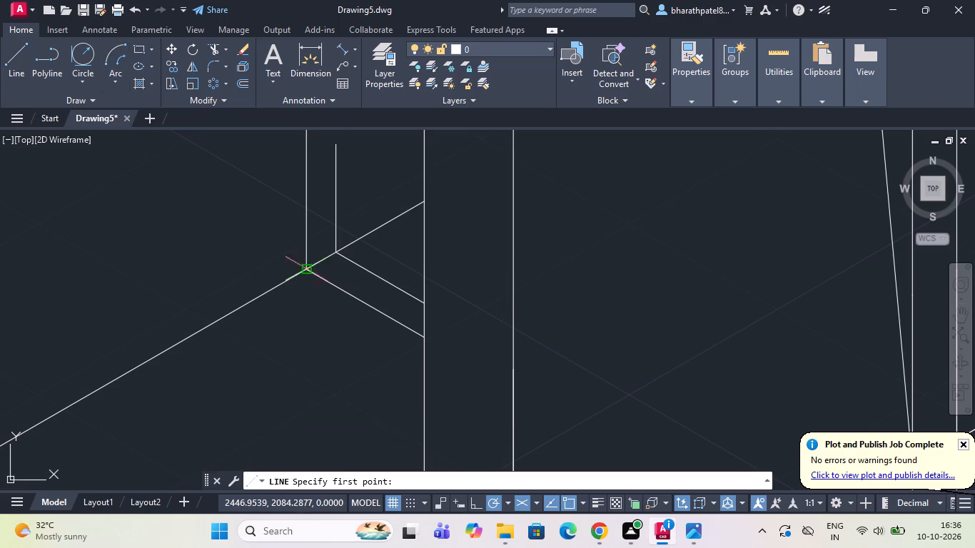
pyautogui.moveTo(388, 242); pyautogui.dragTo(400, 247)
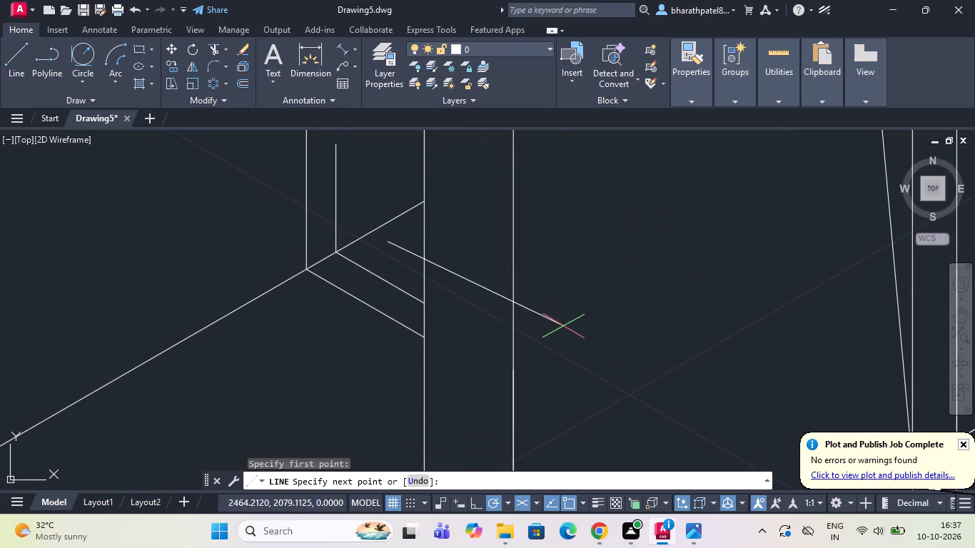
pyautogui.click(565, 339)
pyautogui.press('`')
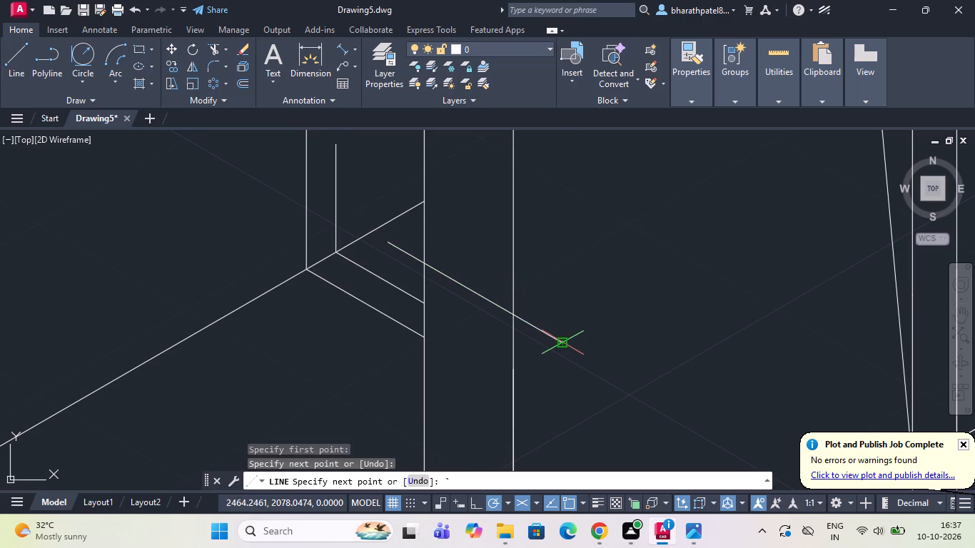
pyautogui.press('Escape')
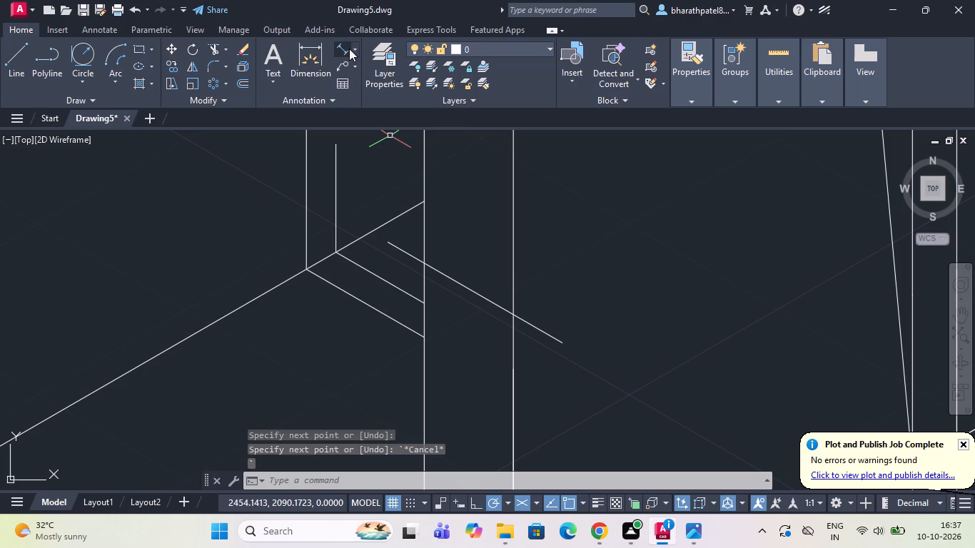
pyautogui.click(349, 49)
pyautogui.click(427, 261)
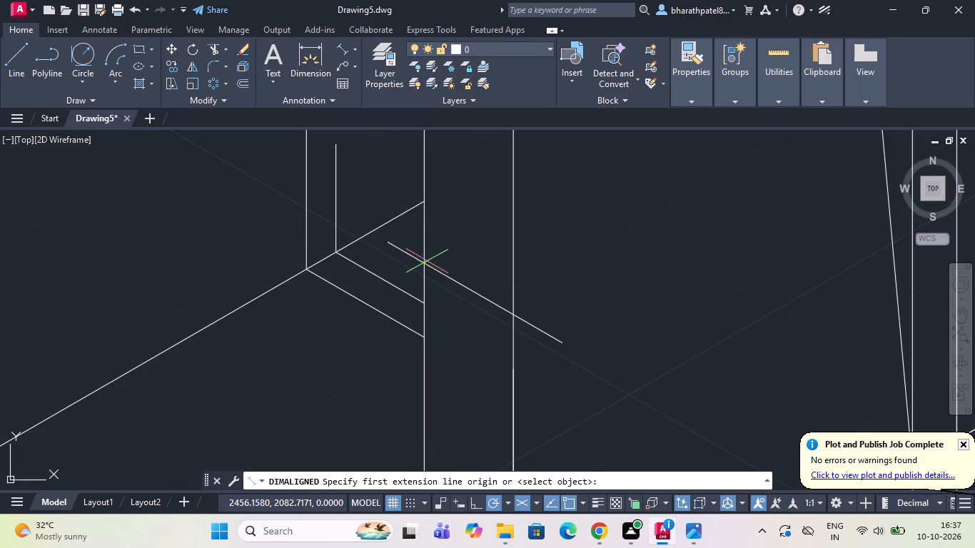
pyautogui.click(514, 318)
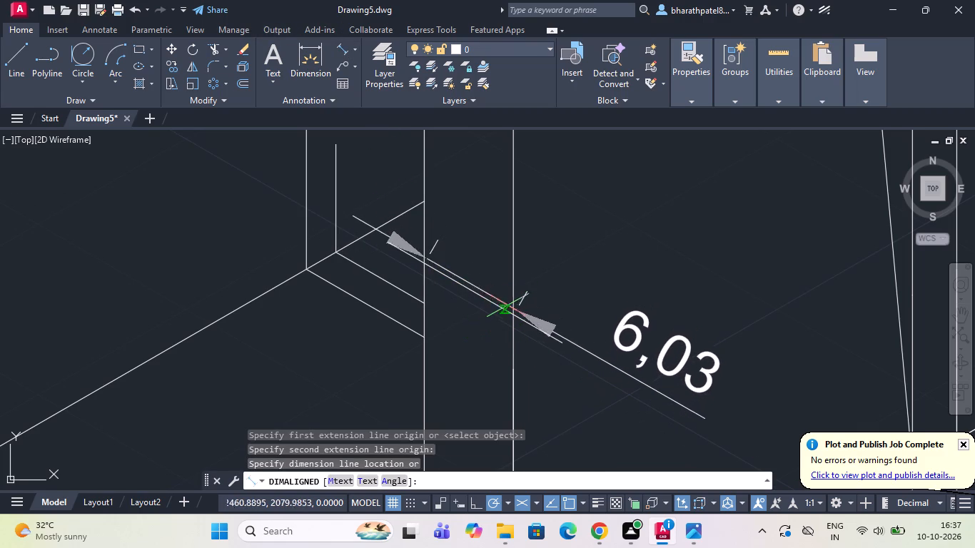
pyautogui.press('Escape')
# Add an aligned dimension between the upright's two vertical edges where the slanted helper line crosses them, placed below the helper line.
pyautogui.click(341, 51)
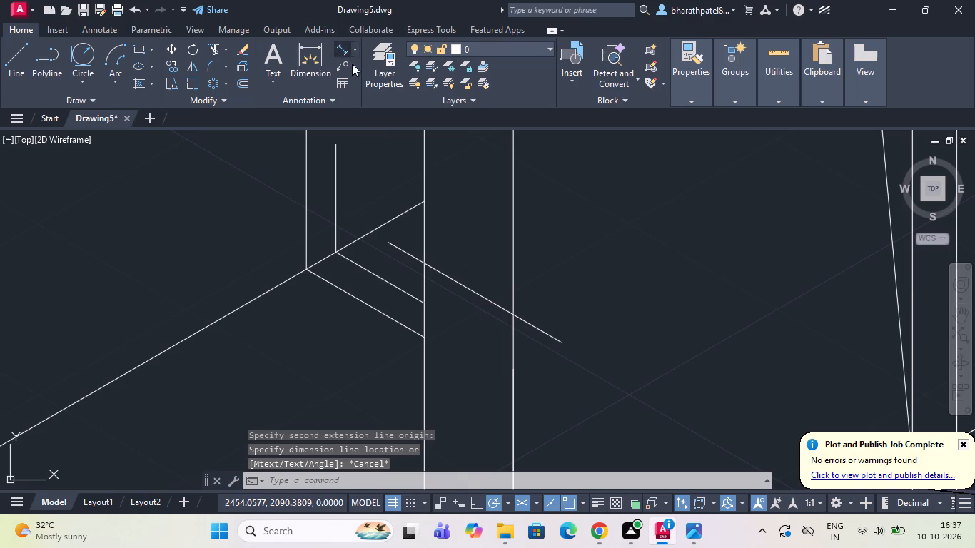
pyautogui.scroll(2, 433, 272)
pyautogui.click(407, 248)
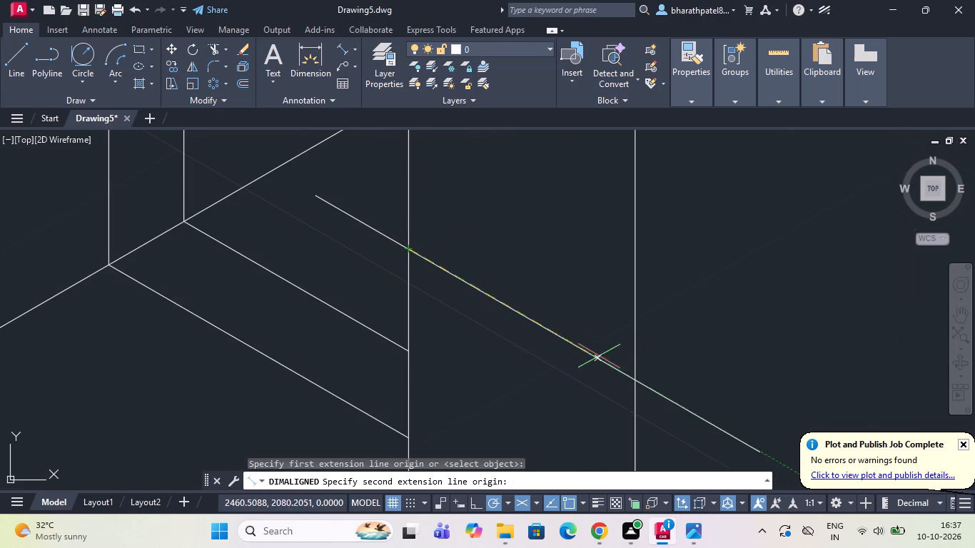
pyautogui.click(639, 381)
pyautogui.scroll(-3, 517, 283)
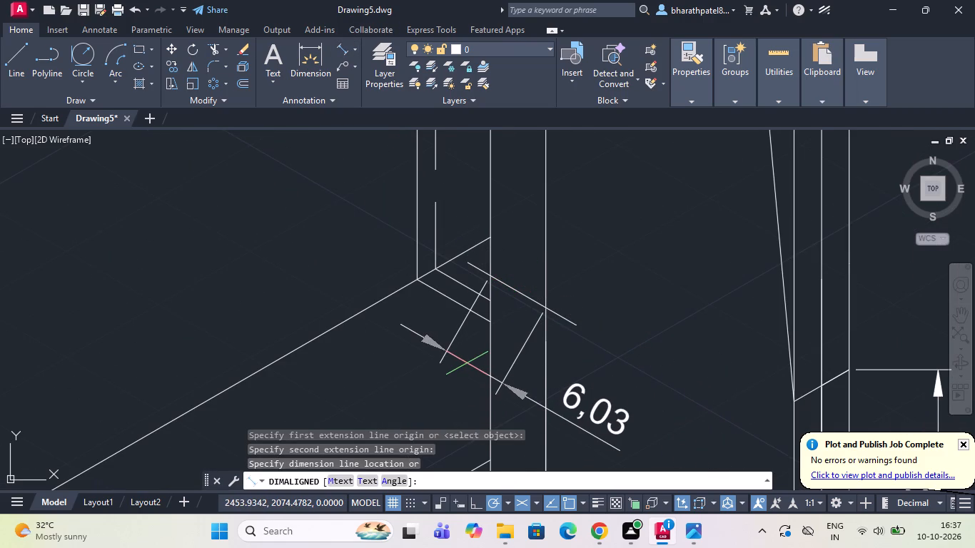
pyautogui.click(467, 363)
# Delete the slanted helper line across the upright's two vertical edges.
pyautogui.click(502, 281)
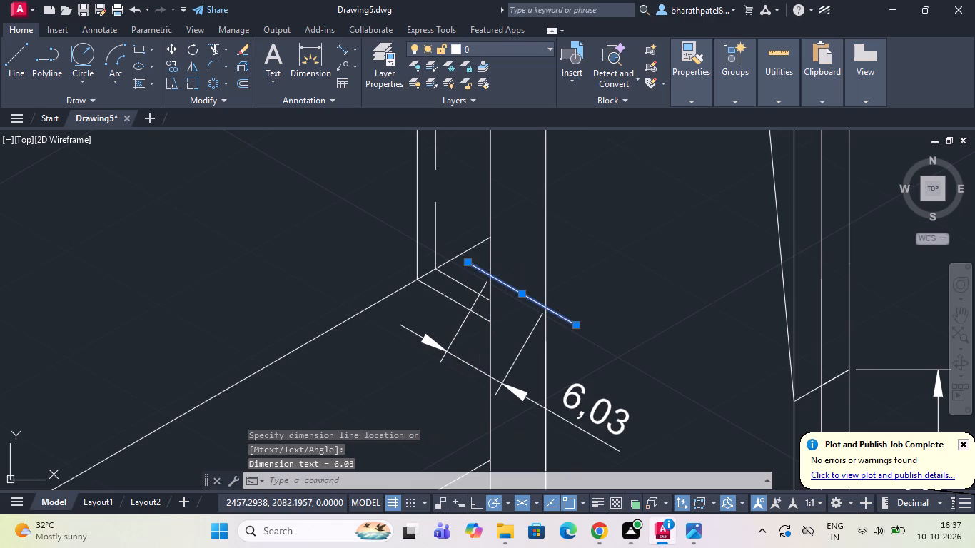
pyautogui.press('Delete')
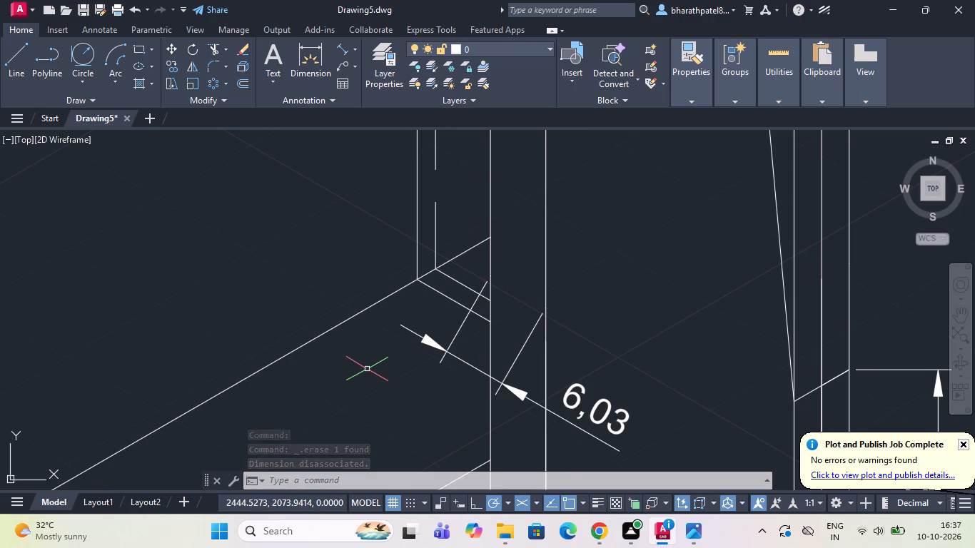
# Place a multileader pointing to the elliptical hole on the base plate and begin its text with "2 holes".
pyautogui.scroll(-2, 393, 345)
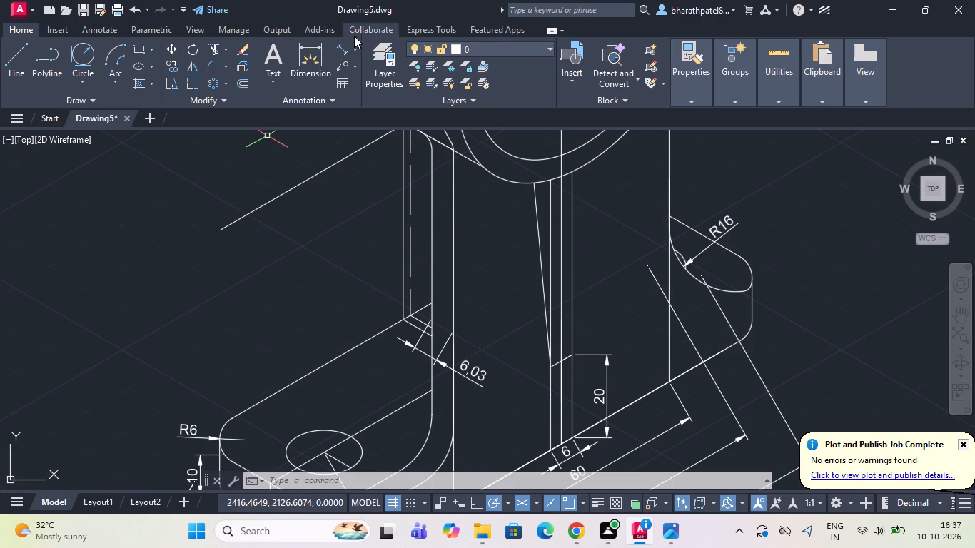
pyautogui.click(340, 68)
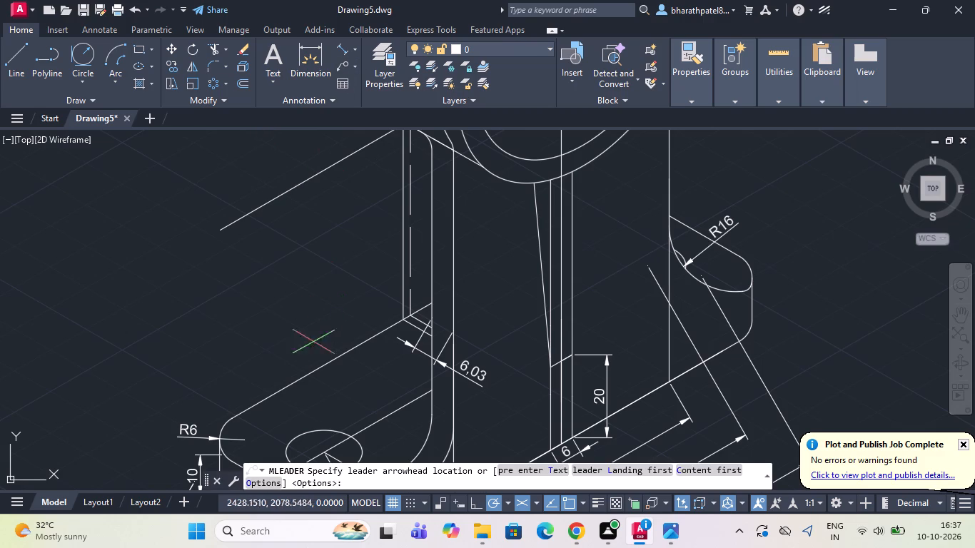
pyautogui.scroll(-1, 262, 321)
pyautogui.scroll(-2, 291, 375)
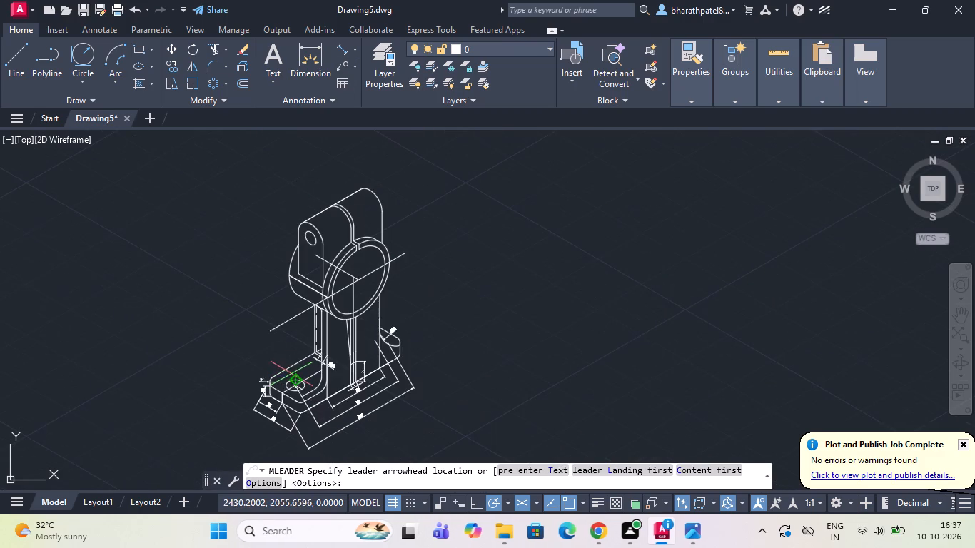
pyautogui.scroll(4, 291, 390)
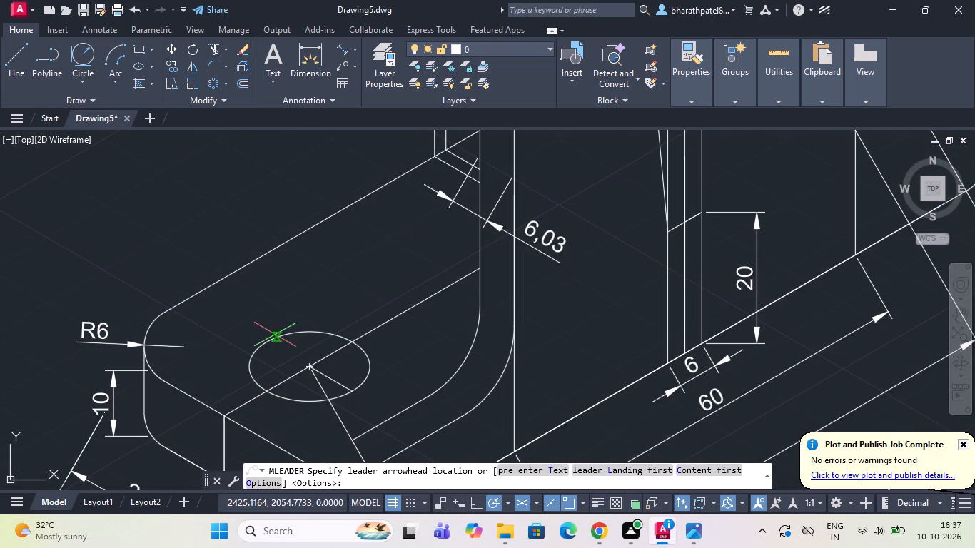
pyautogui.click(274, 339)
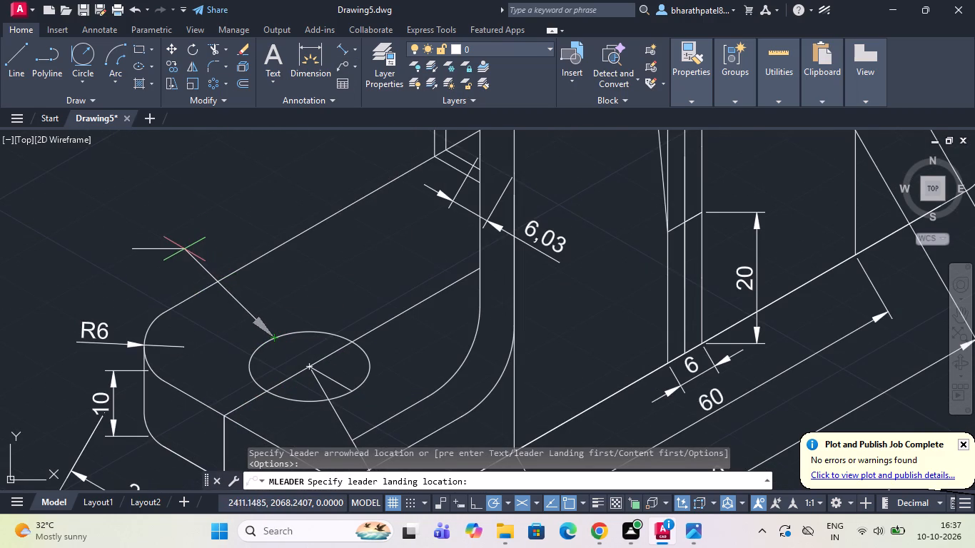
pyautogui.click(225, 224)
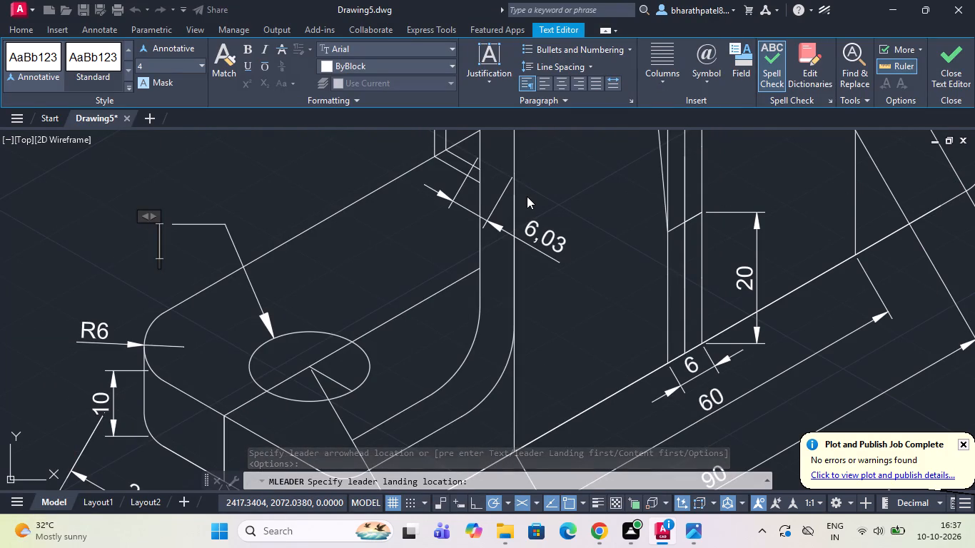
pyautogui.press('2')
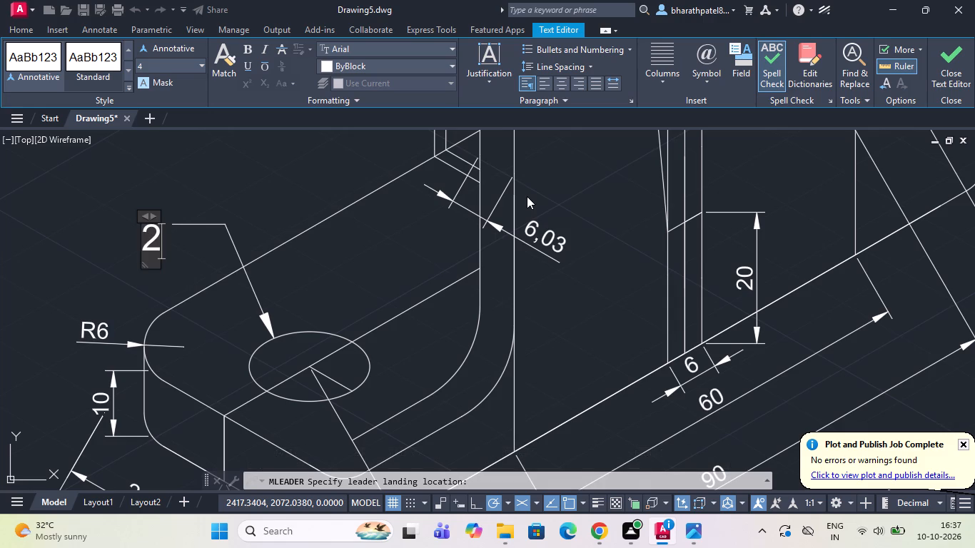
pyautogui.press('space')
pyautogui.write('holes')
pyautogui.press('space')
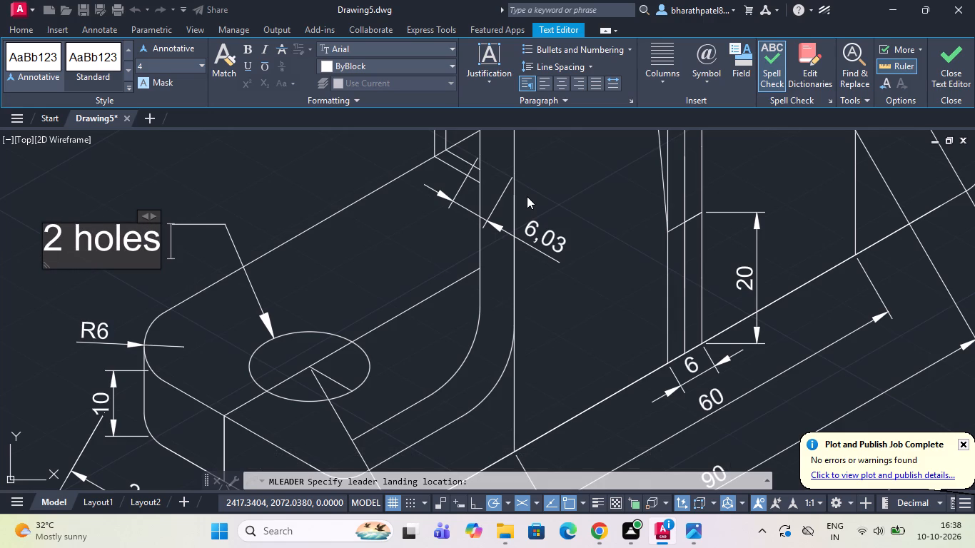
pyautogui.press('space')
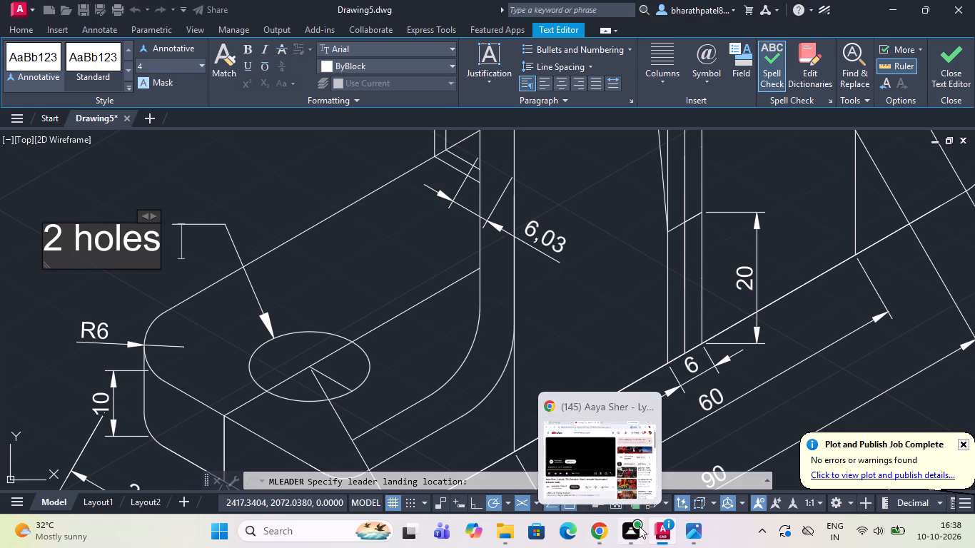
# Switch to Chrome, search for "diameter symbol" in a new tab and copy the Ø character.
pyautogui.click(600, 534)
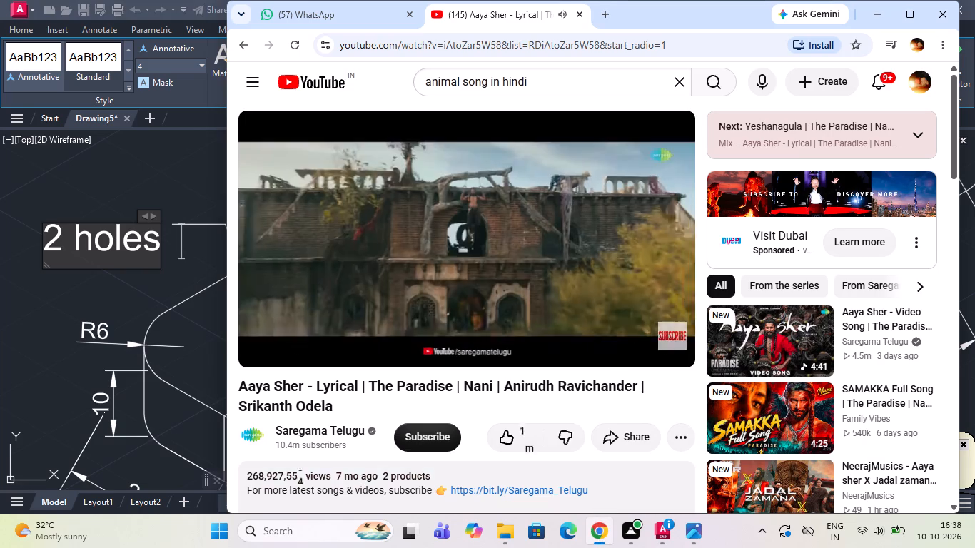
pyautogui.click(598, 12)
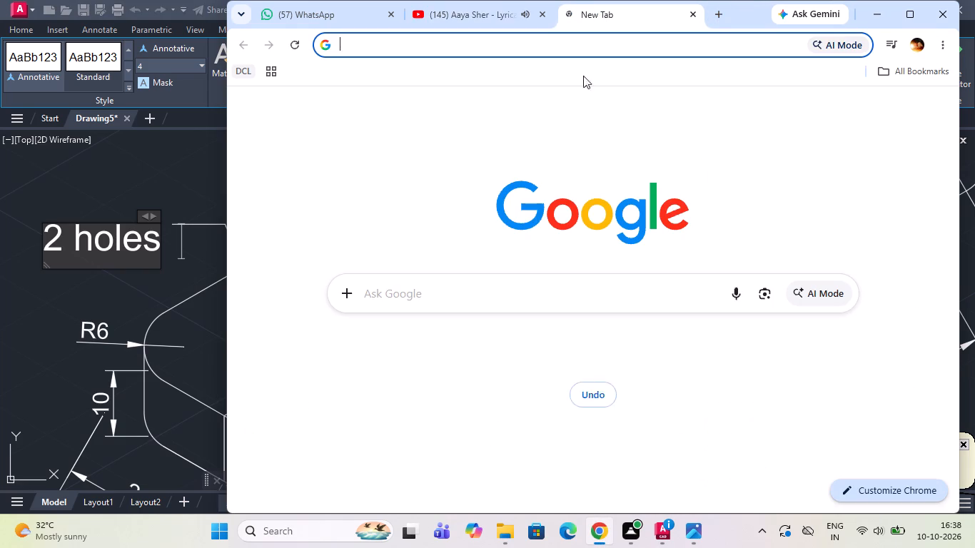
pyautogui.click(525, 290)
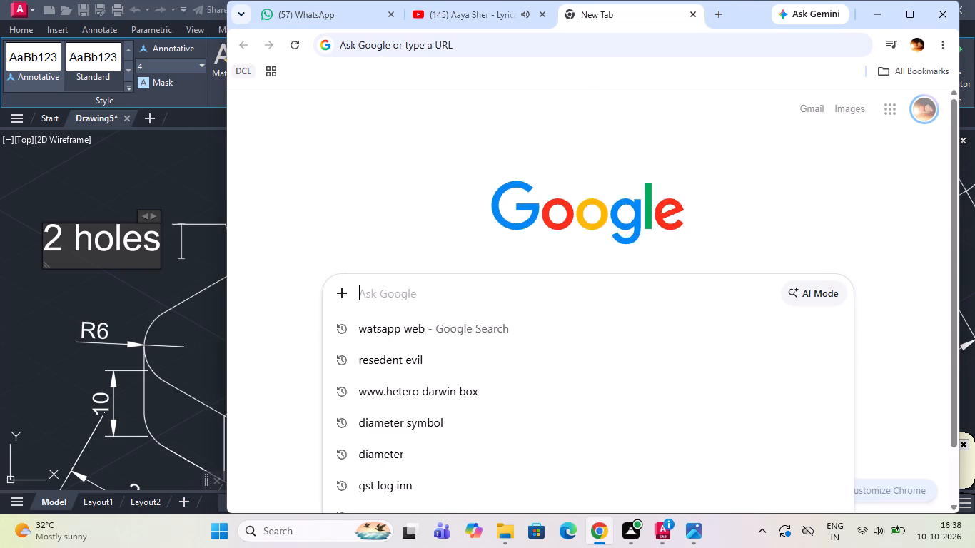
pyautogui.write('diame')
pyautogui.write('ter sym')
pyautogui.click(430, 362)
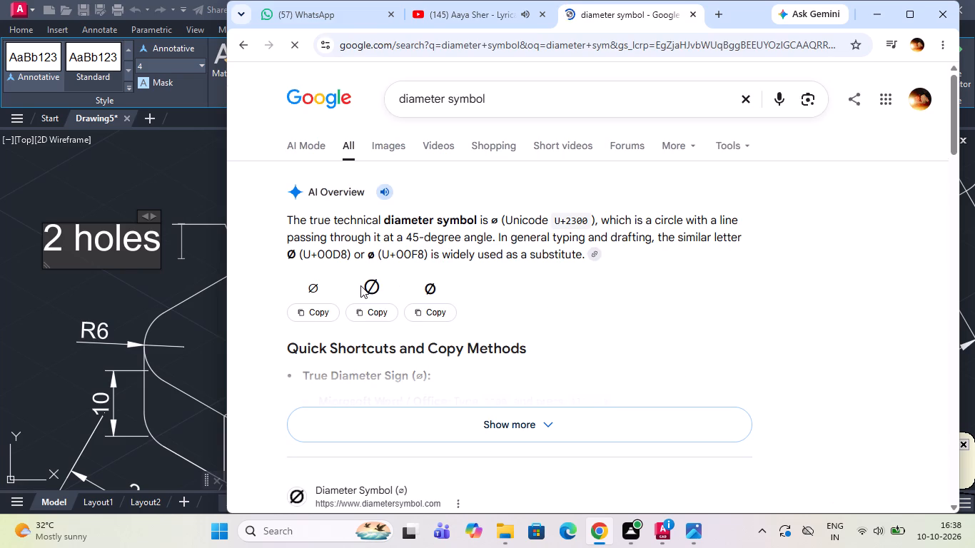
pyautogui.moveTo(360, 285); pyautogui.dragTo(382, 286)
pyautogui.click(368, 315)
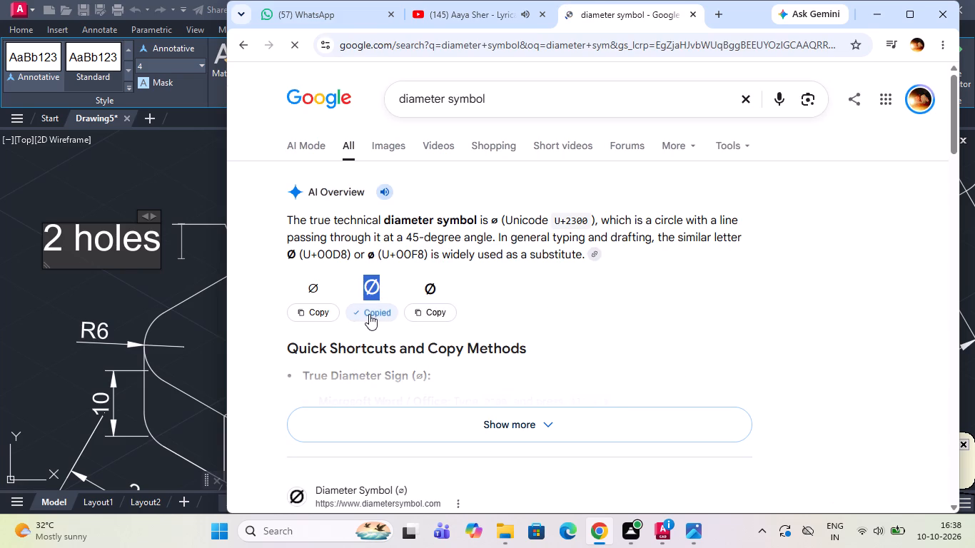
# Return to AutoCAD and complete the leader text with the copied Ø and 15, so it reads "2 holes Ø 15".
pyautogui.click(202, 193)
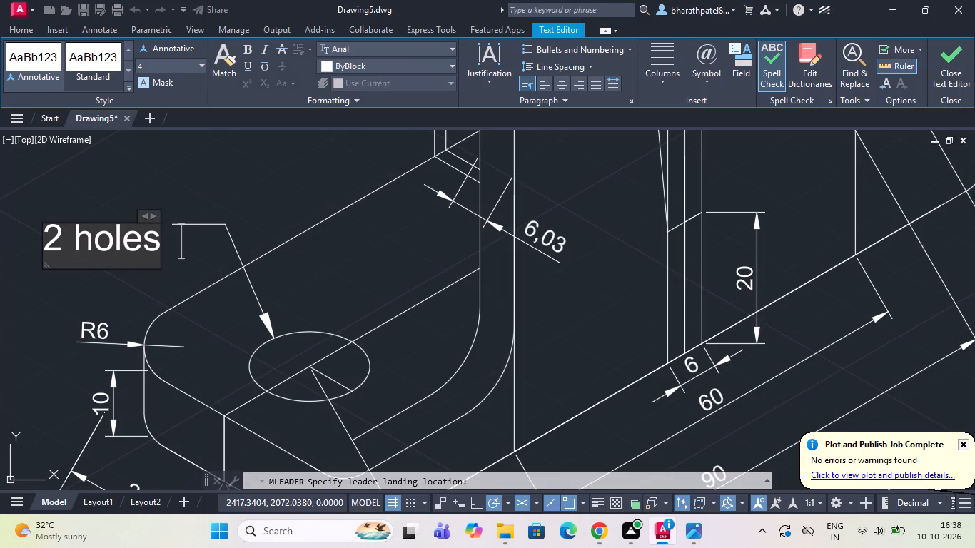
pyautogui.hotkey('ctrl', 'v')
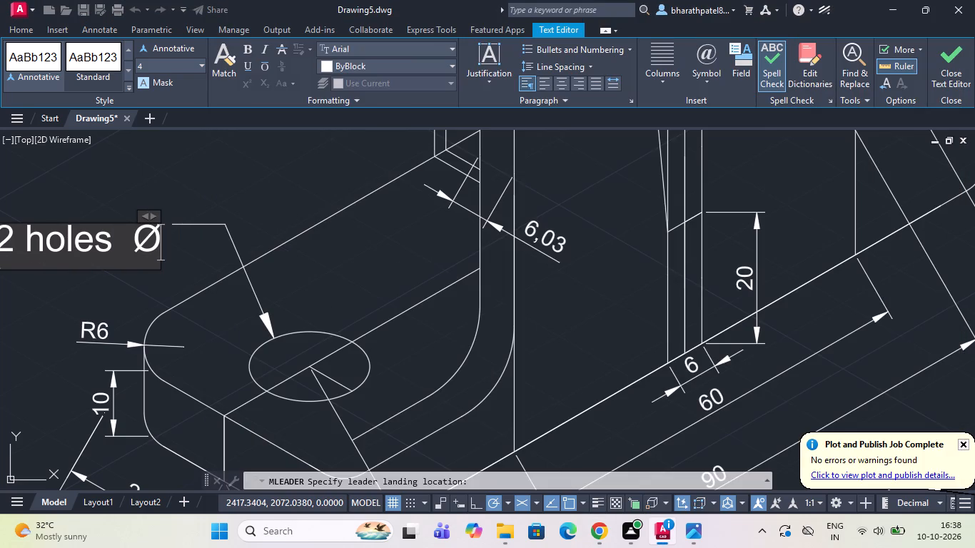
pyautogui.press('space')
pyautogui.write('15')
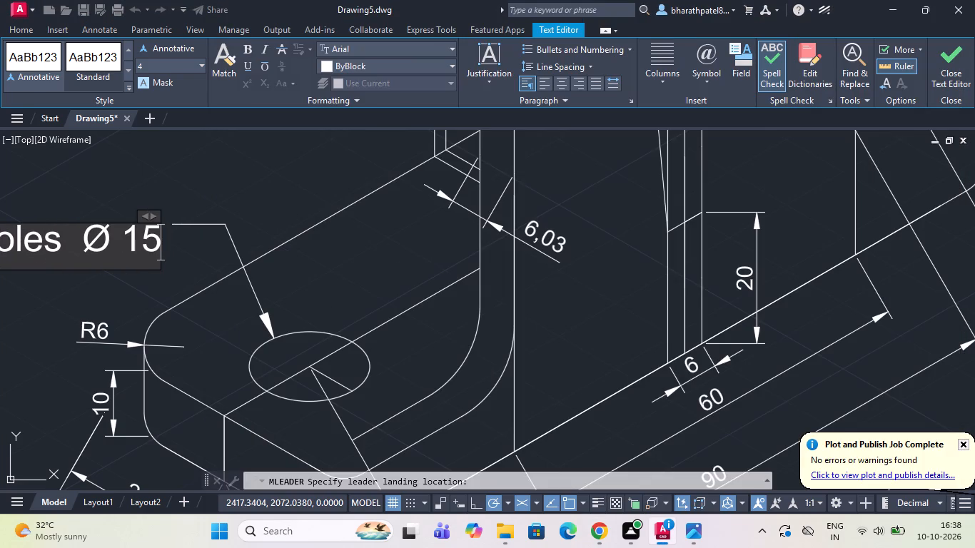
pyautogui.press('Return')
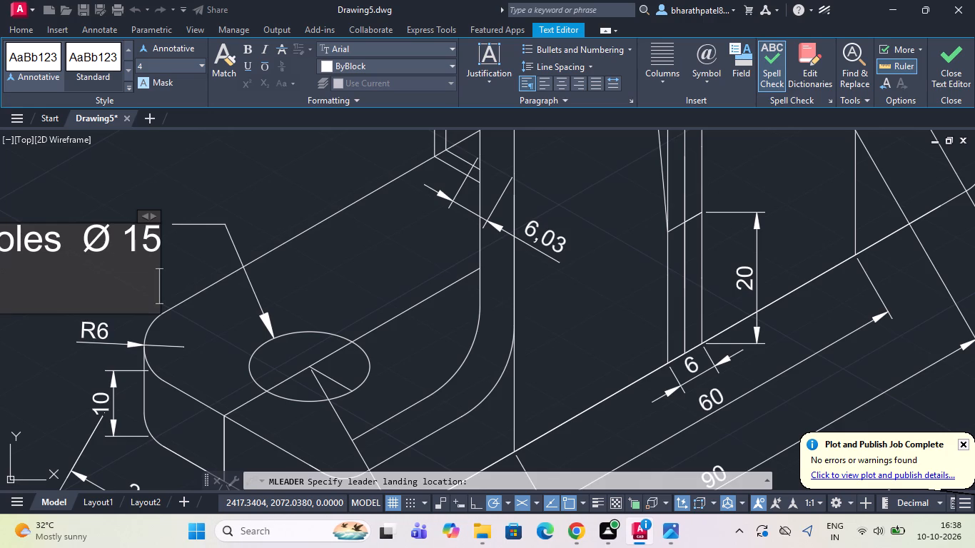
pyautogui.click(289, 192)
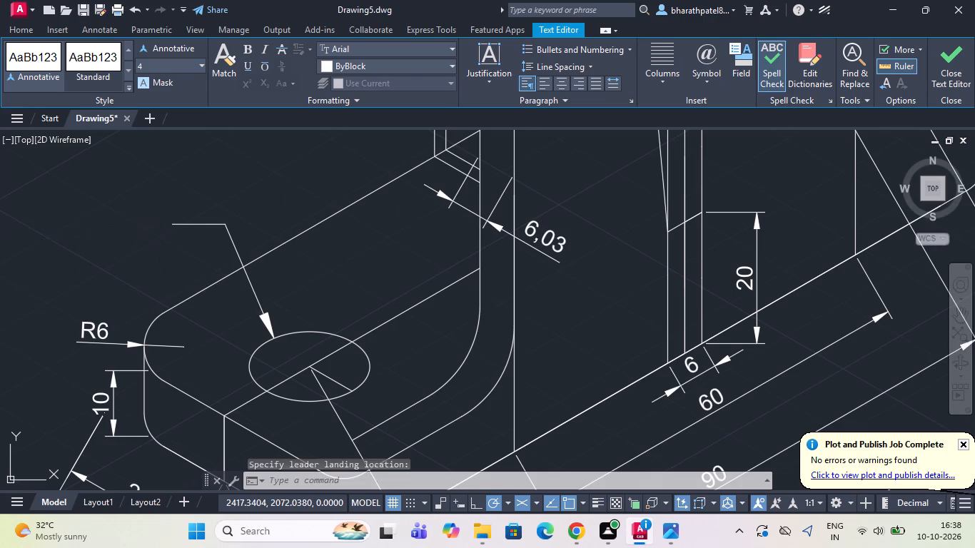
# Add a radius dimension to the small arc at the upright's upper end below the cylinder, with its text outside the upright.
pyautogui.scroll(-3, 289, 196)
pyautogui.scroll(2, 292, 177)
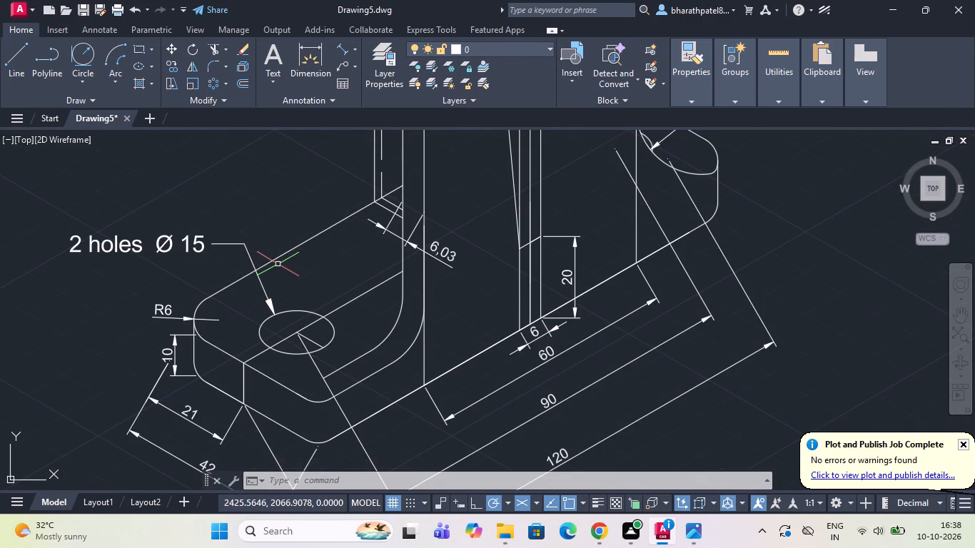
pyautogui.scroll(-1, 278, 268)
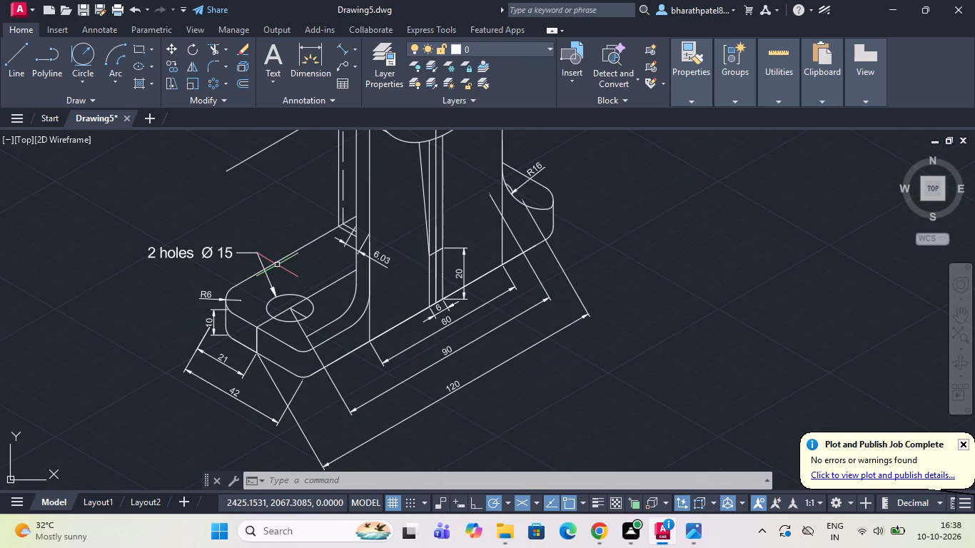
pyautogui.scroll(-2, 273, 284)
pyautogui.scroll(3, 294, 223)
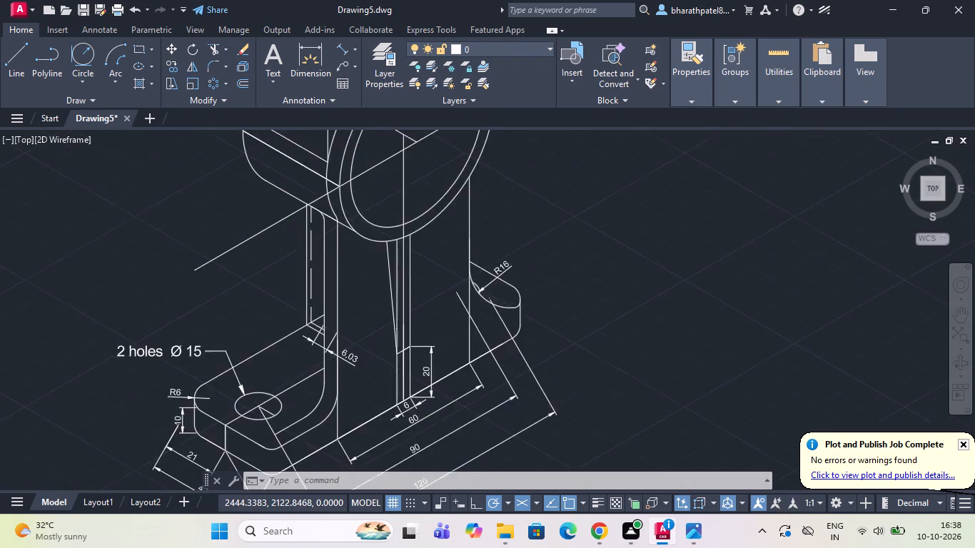
pyautogui.click(354, 46)
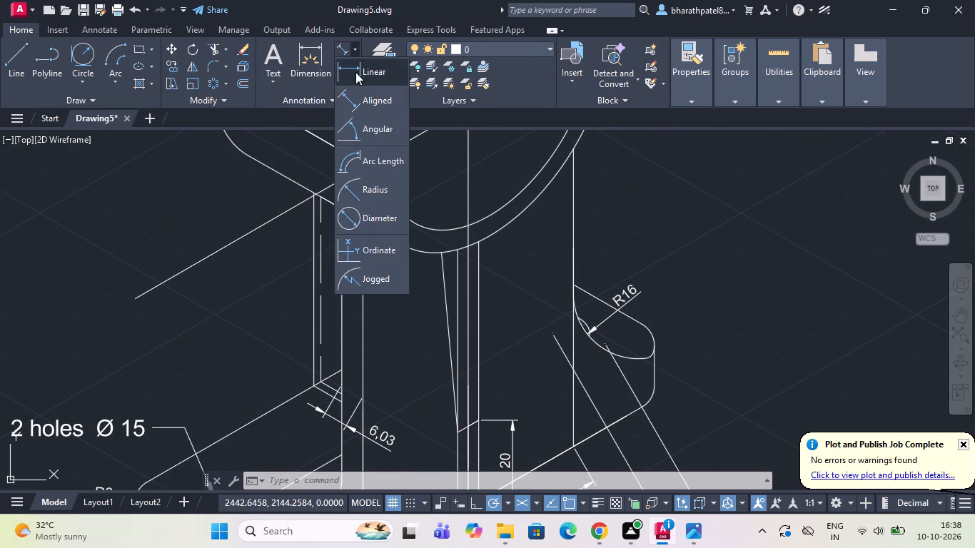
pyautogui.click(368, 188)
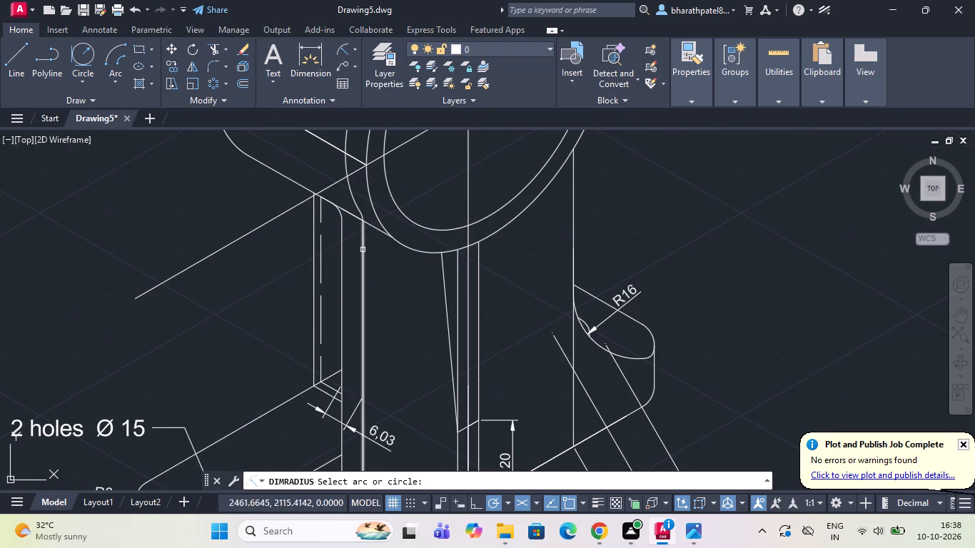
pyautogui.moveTo(364, 215); pyautogui.dragTo(354, 223)
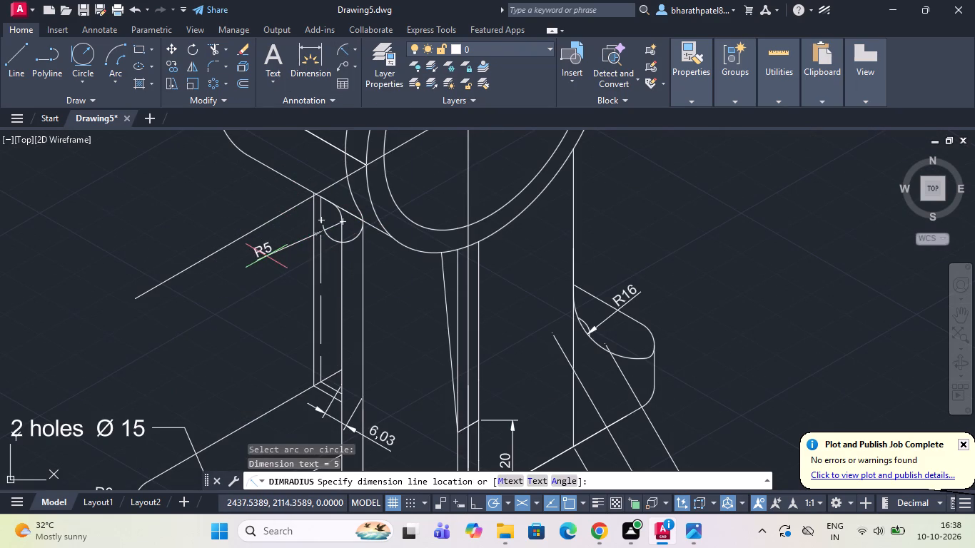
pyautogui.click(260, 261)
pyautogui.scroll(-1, 328, 229)
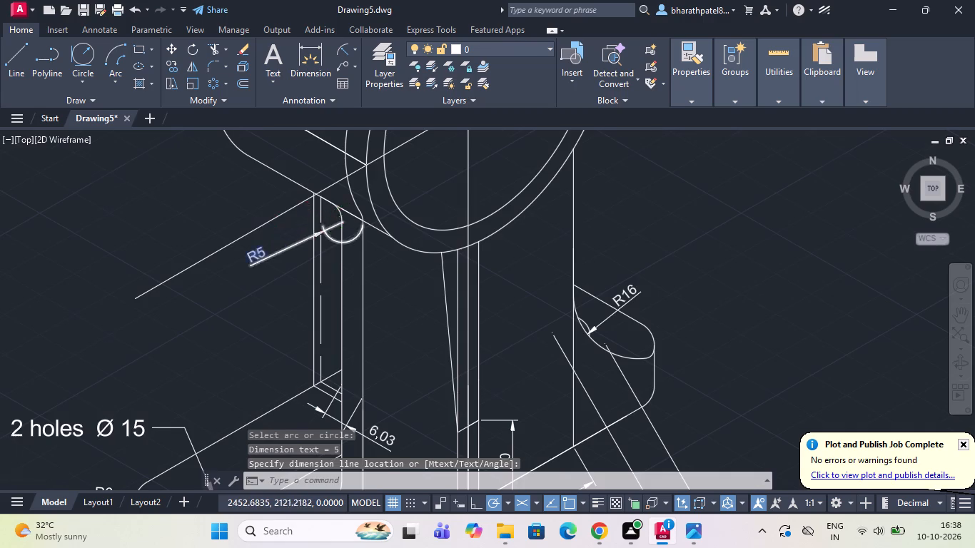
pyautogui.scroll(3, 335, 215)
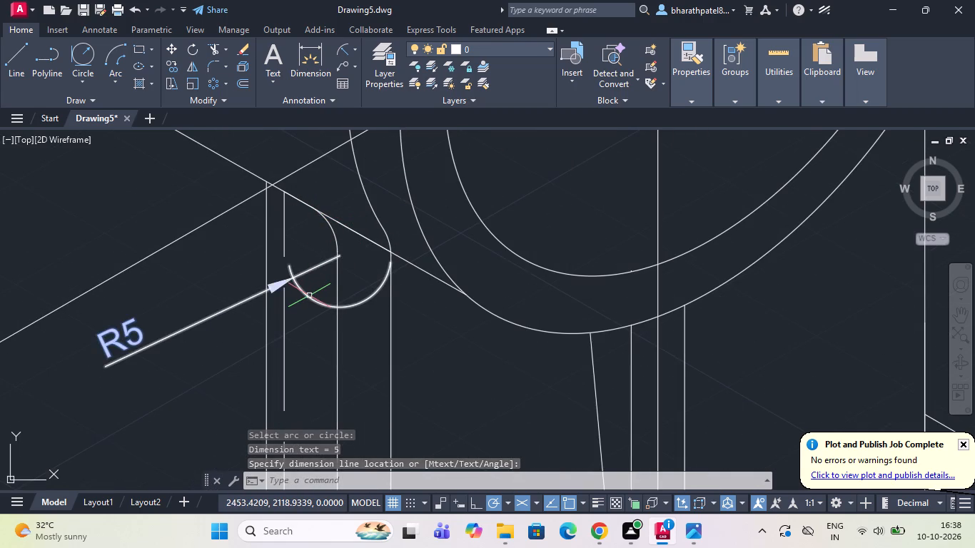
# Replace the R5 dimension outside the upright with a radius dimension on the arc blending the cylinder into the upright, its text inside the upright.
pyautogui.click(309, 295)
pyautogui.press('Delete')
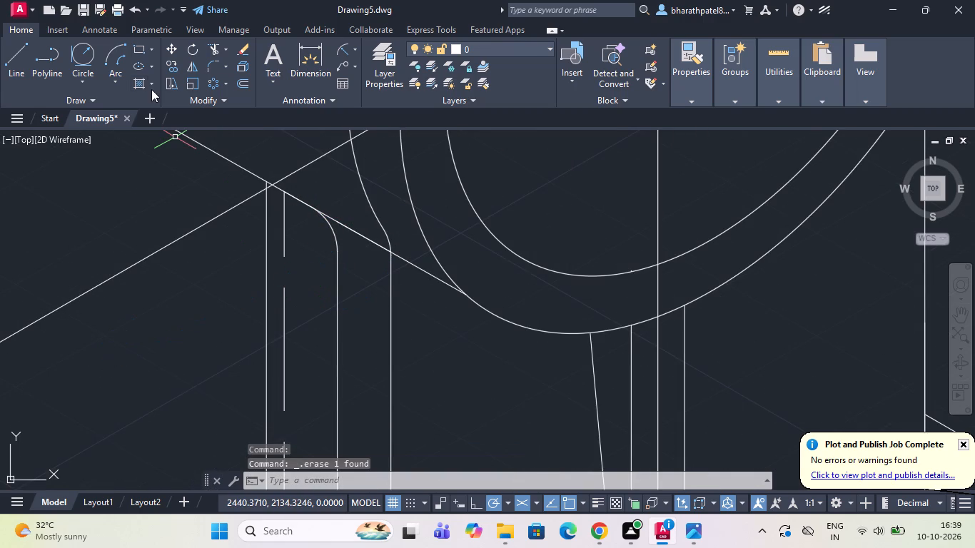
pyautogui.click(348, 48)
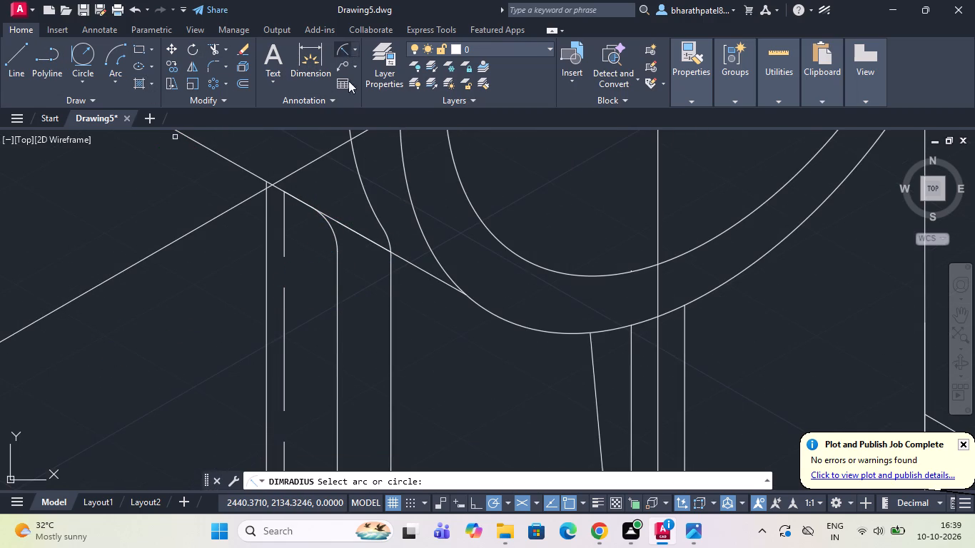
pyautogui.click(391, 245)
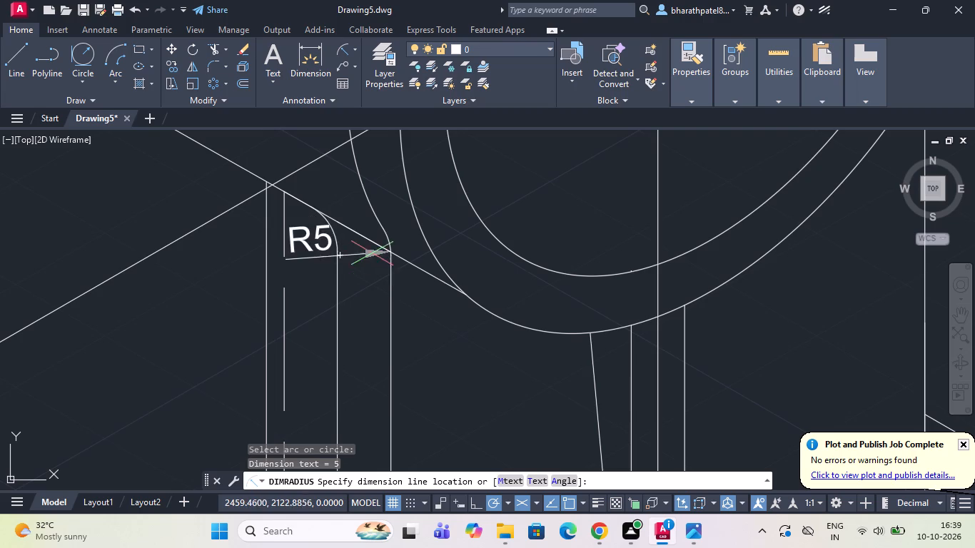
pyautogui.click(373, 239)
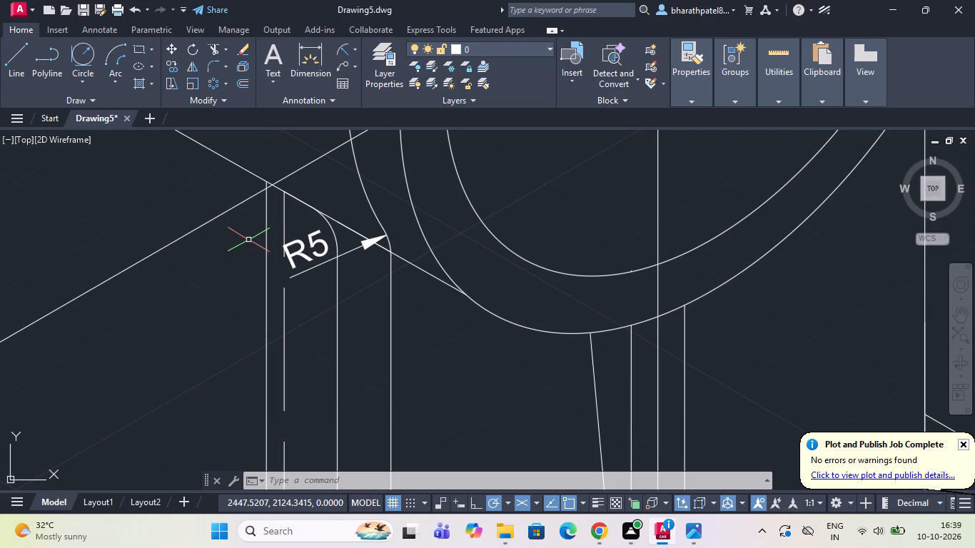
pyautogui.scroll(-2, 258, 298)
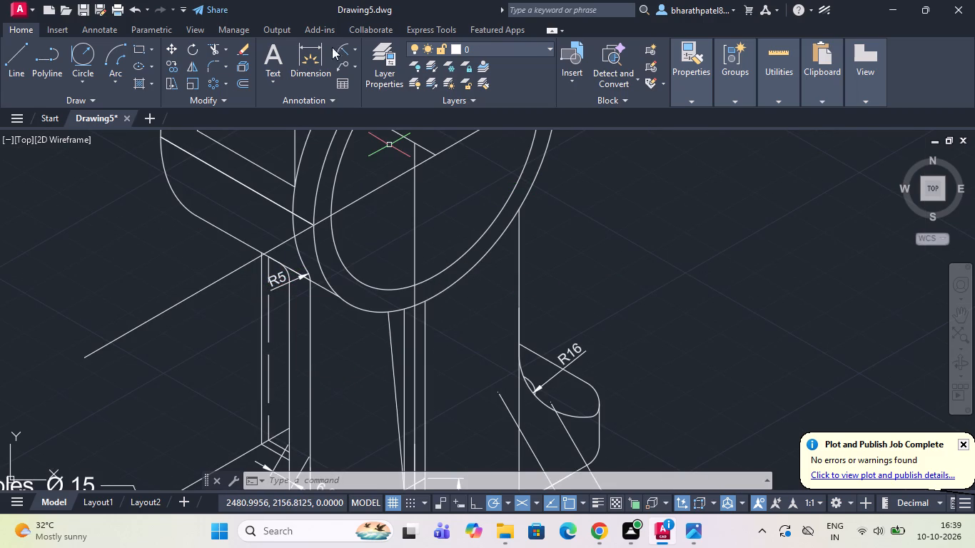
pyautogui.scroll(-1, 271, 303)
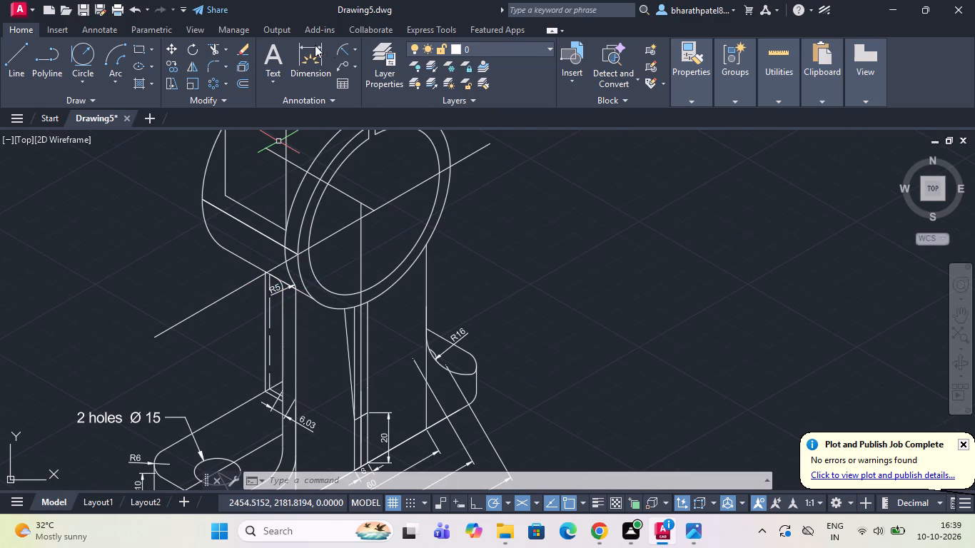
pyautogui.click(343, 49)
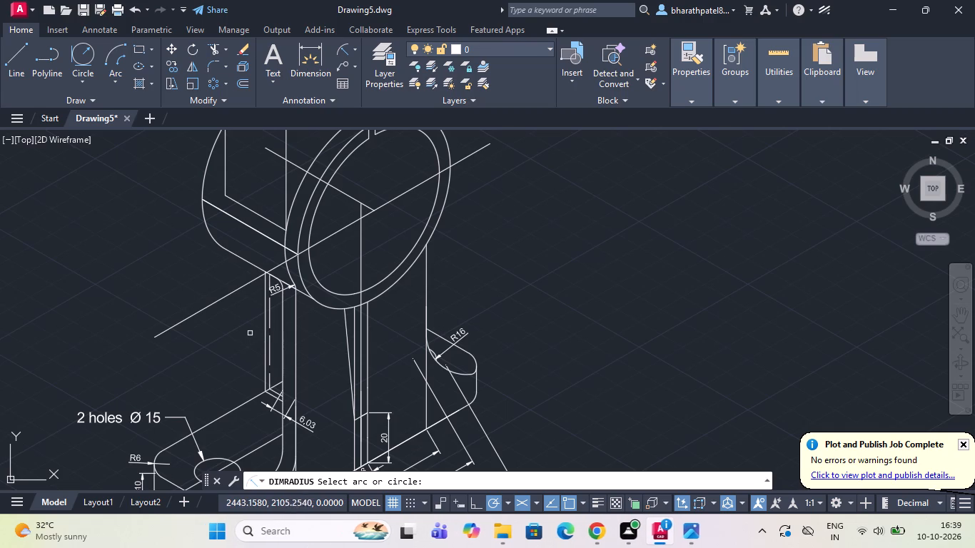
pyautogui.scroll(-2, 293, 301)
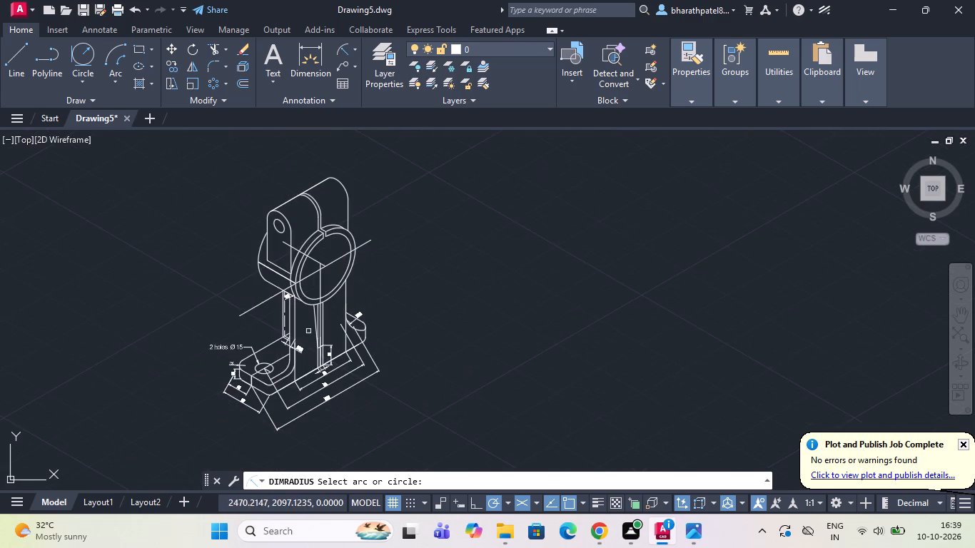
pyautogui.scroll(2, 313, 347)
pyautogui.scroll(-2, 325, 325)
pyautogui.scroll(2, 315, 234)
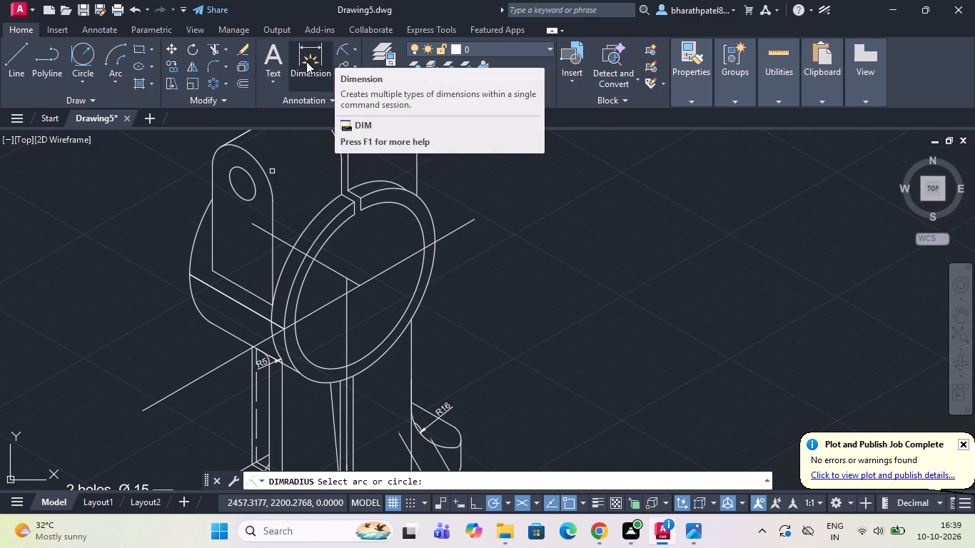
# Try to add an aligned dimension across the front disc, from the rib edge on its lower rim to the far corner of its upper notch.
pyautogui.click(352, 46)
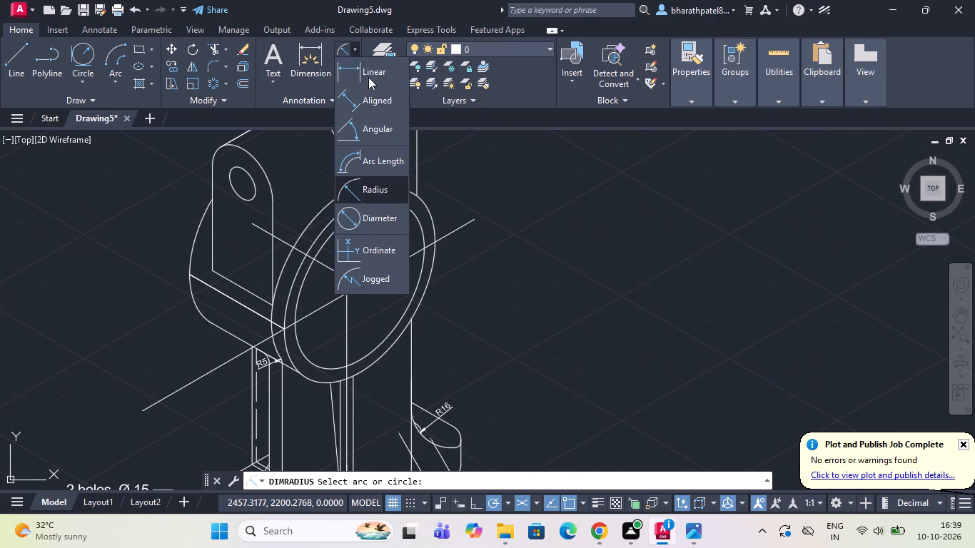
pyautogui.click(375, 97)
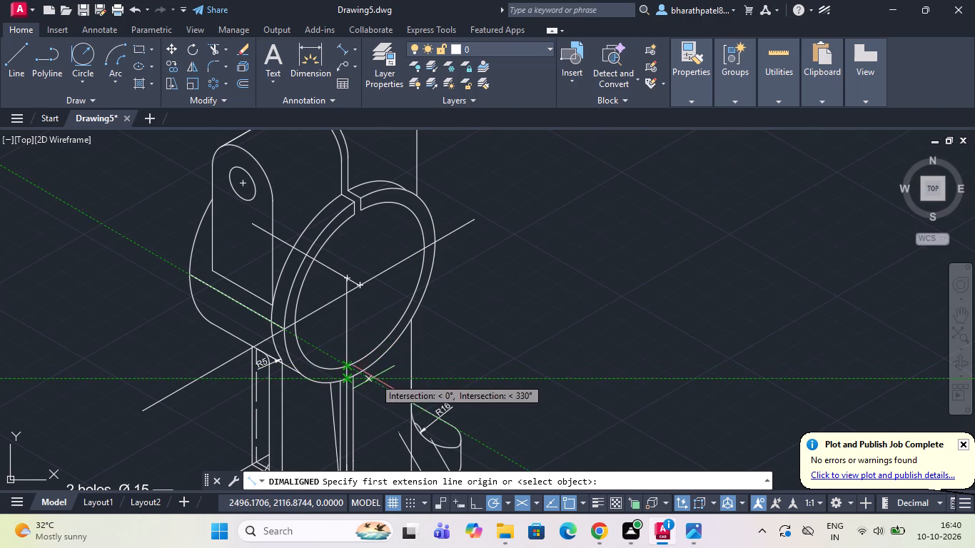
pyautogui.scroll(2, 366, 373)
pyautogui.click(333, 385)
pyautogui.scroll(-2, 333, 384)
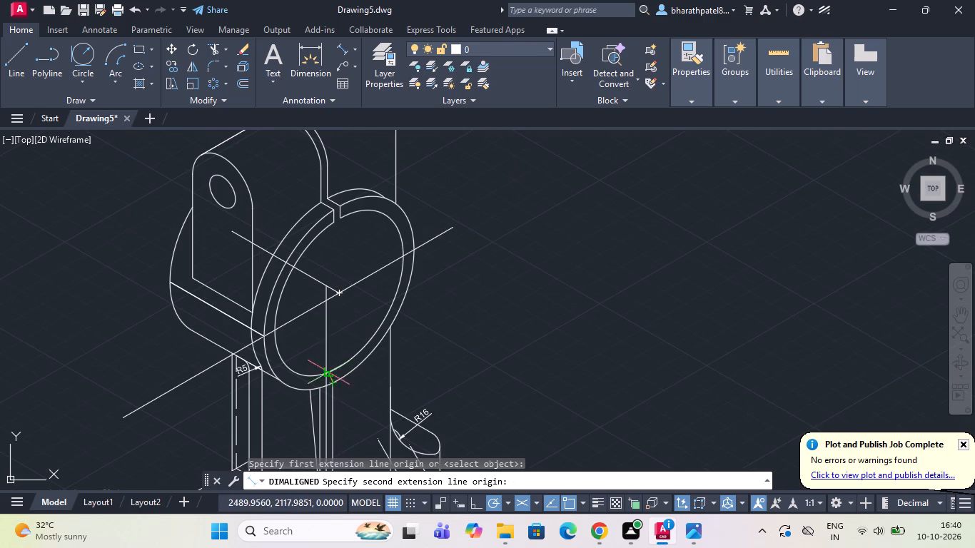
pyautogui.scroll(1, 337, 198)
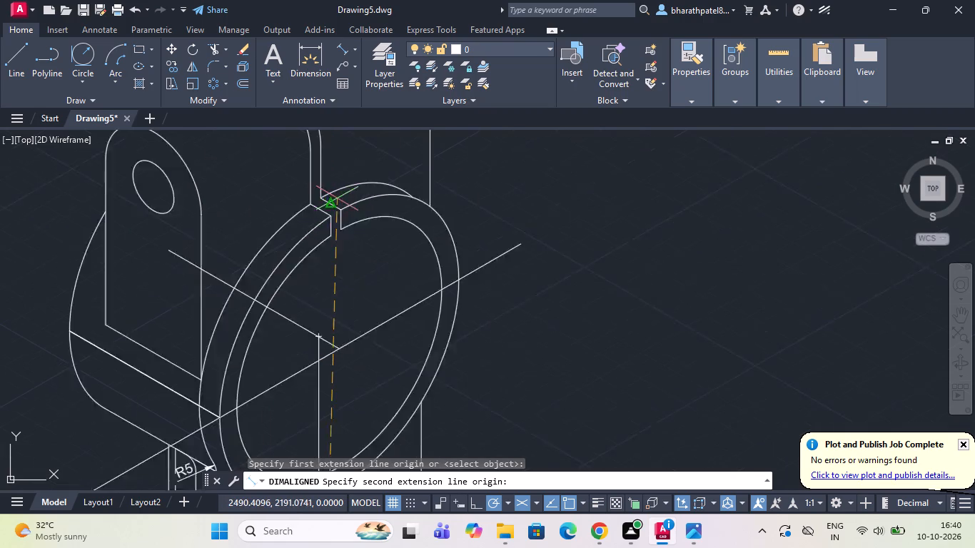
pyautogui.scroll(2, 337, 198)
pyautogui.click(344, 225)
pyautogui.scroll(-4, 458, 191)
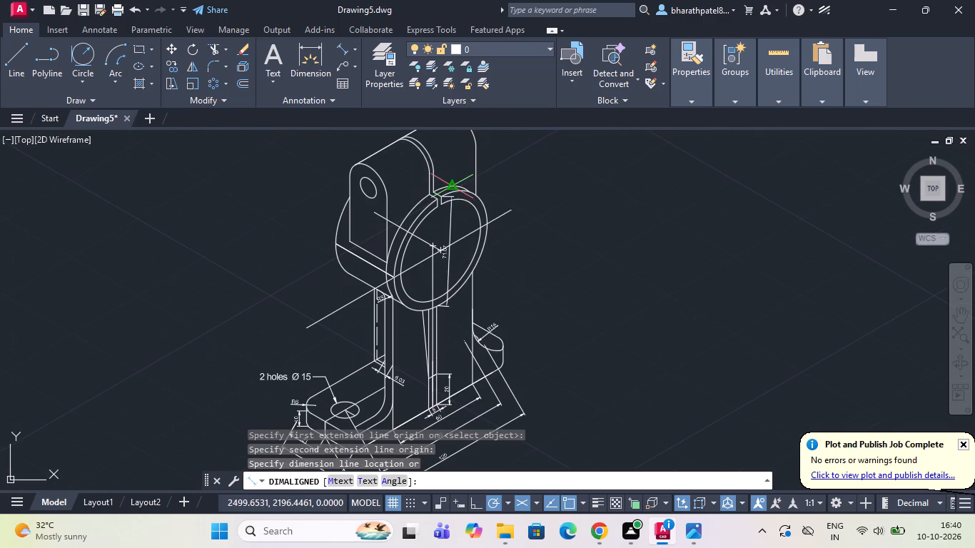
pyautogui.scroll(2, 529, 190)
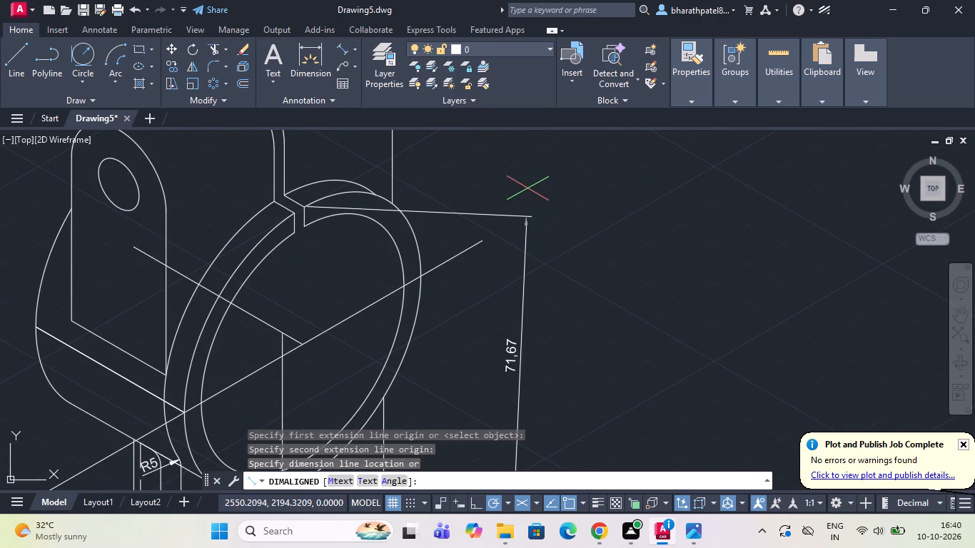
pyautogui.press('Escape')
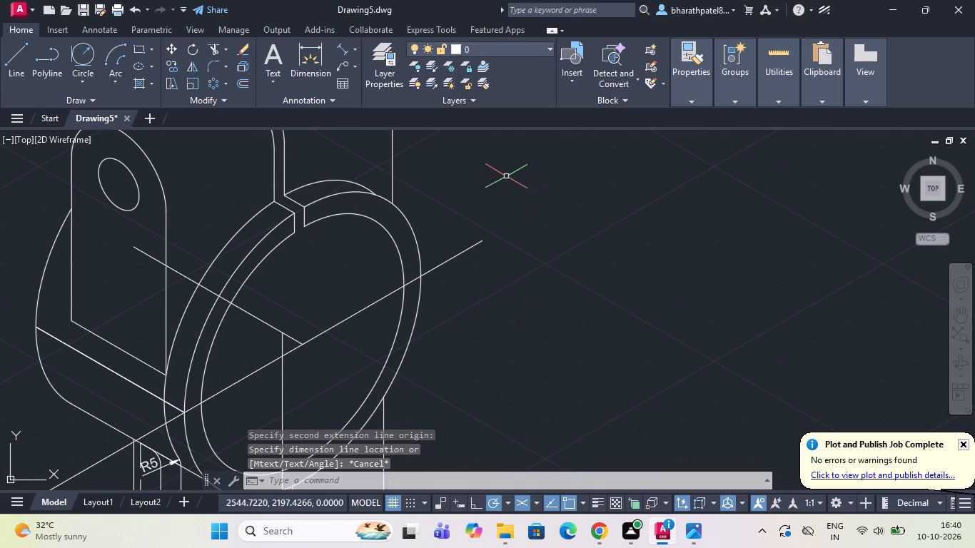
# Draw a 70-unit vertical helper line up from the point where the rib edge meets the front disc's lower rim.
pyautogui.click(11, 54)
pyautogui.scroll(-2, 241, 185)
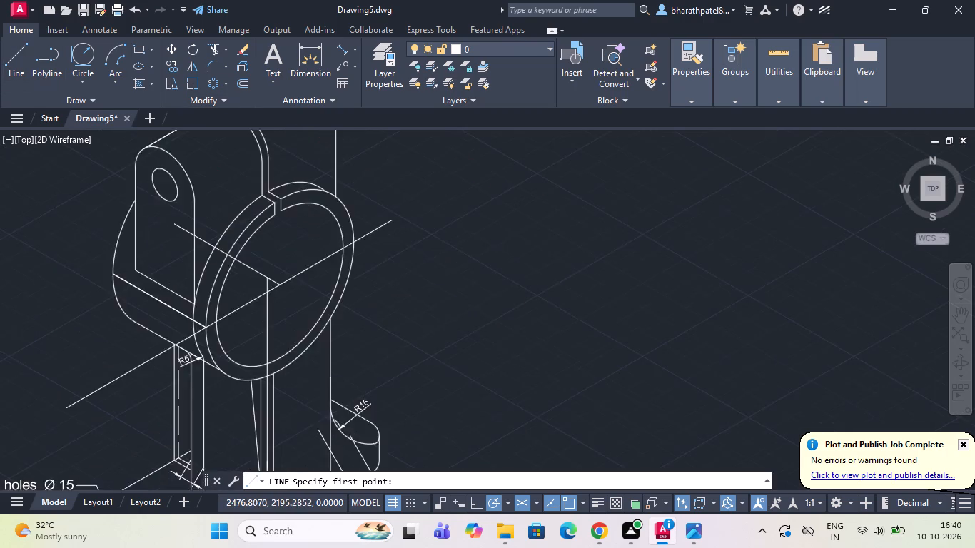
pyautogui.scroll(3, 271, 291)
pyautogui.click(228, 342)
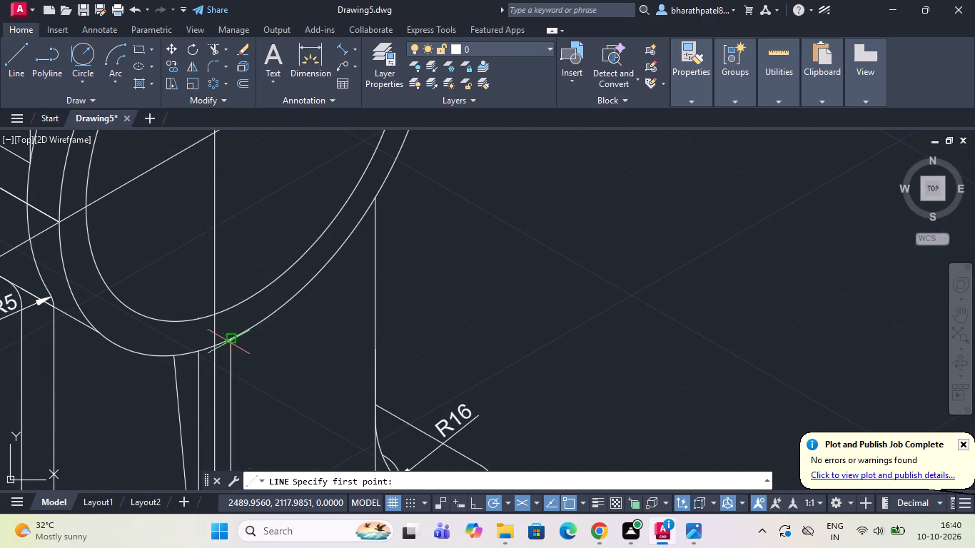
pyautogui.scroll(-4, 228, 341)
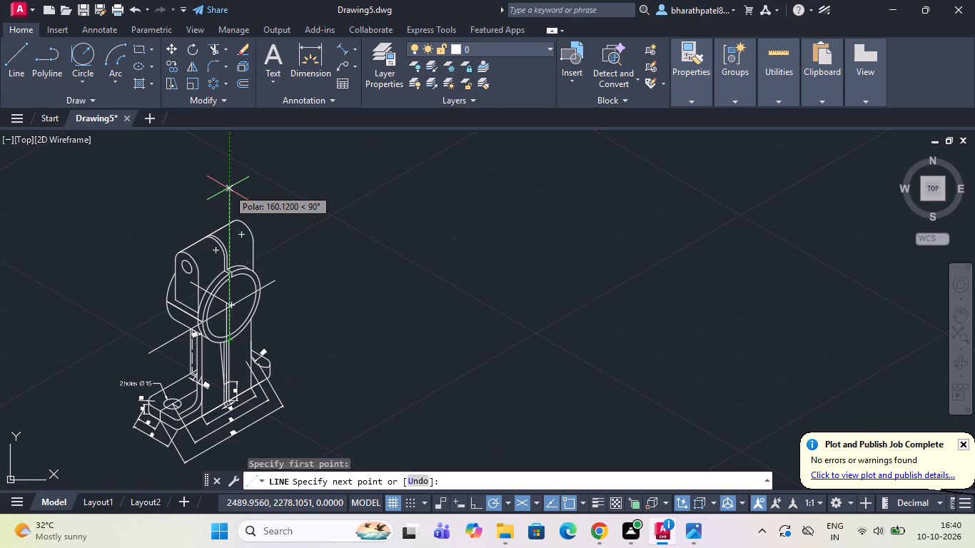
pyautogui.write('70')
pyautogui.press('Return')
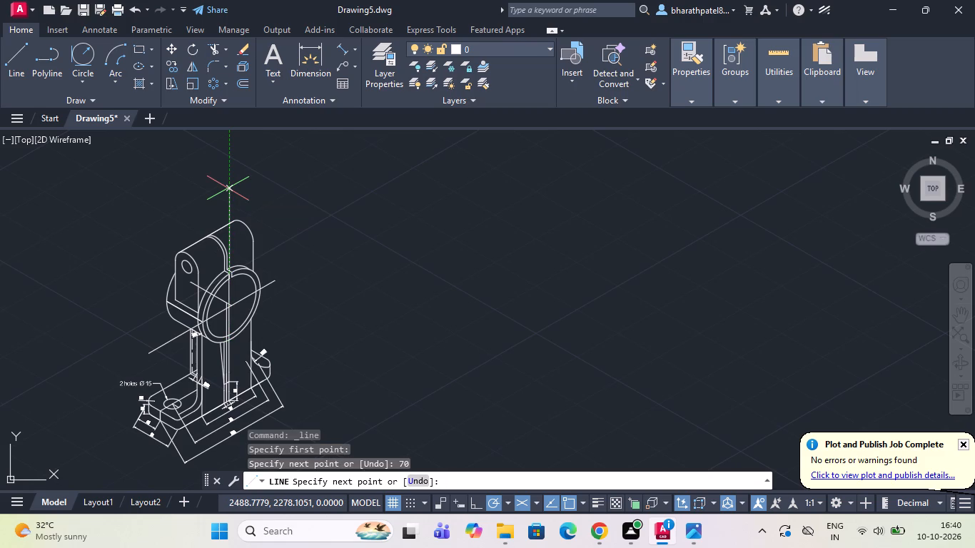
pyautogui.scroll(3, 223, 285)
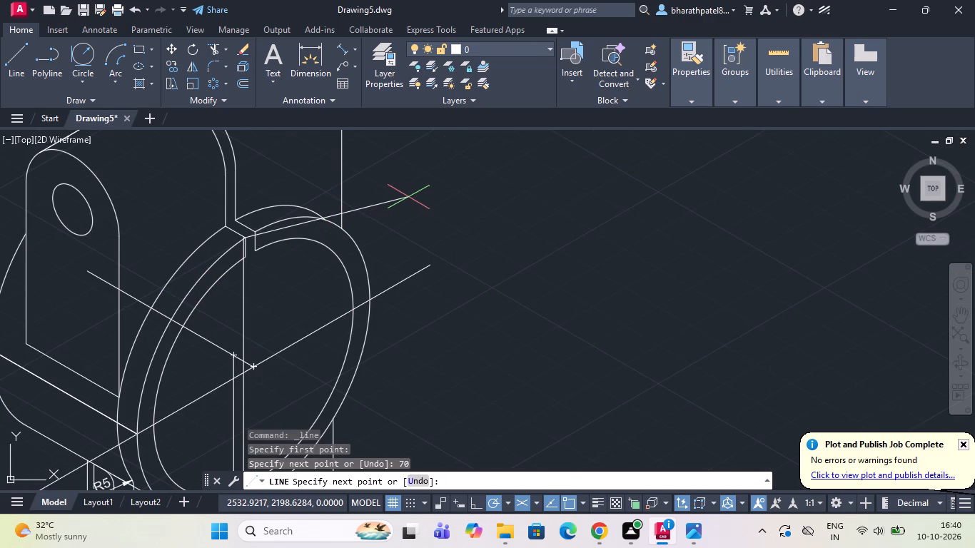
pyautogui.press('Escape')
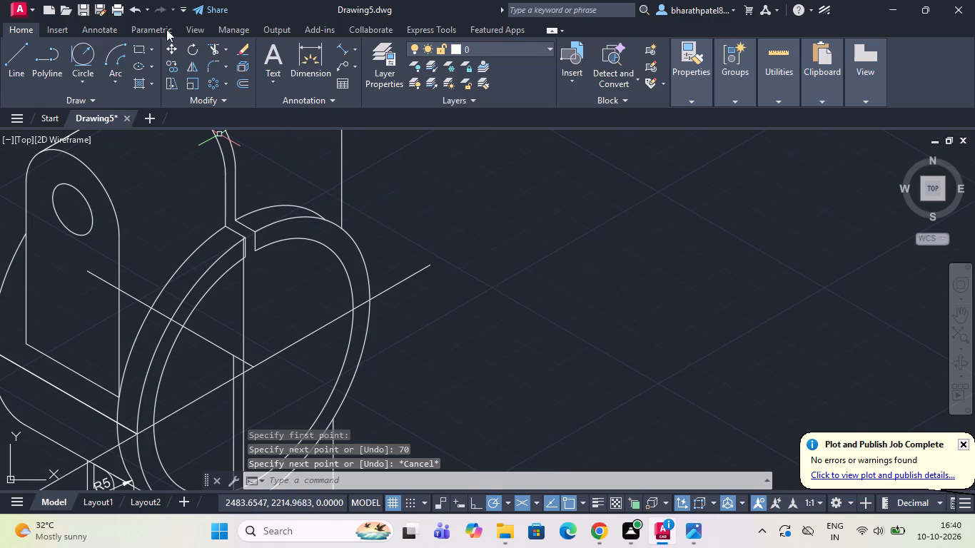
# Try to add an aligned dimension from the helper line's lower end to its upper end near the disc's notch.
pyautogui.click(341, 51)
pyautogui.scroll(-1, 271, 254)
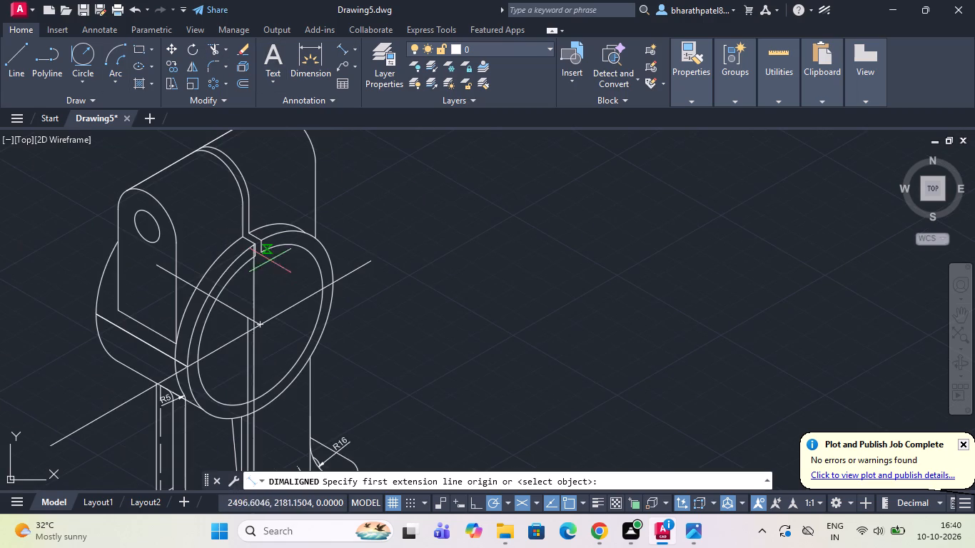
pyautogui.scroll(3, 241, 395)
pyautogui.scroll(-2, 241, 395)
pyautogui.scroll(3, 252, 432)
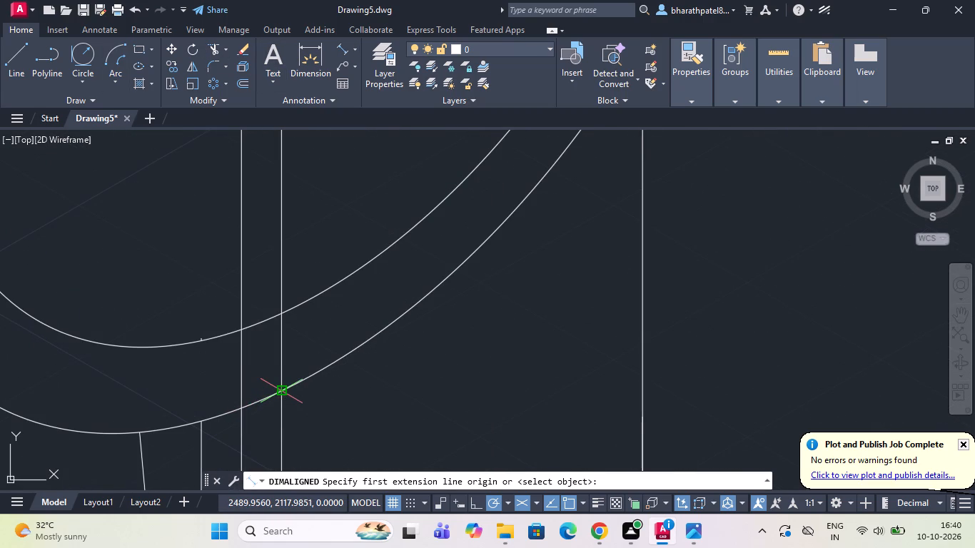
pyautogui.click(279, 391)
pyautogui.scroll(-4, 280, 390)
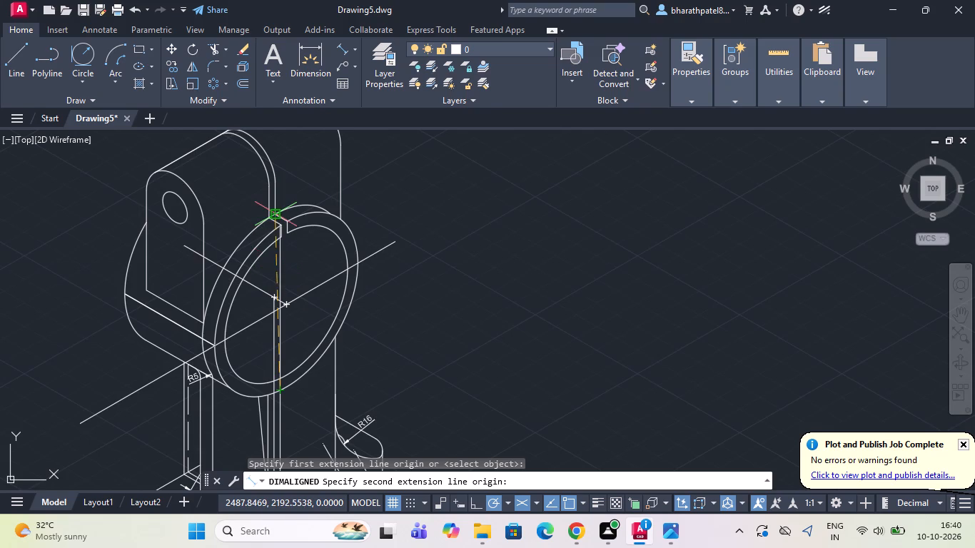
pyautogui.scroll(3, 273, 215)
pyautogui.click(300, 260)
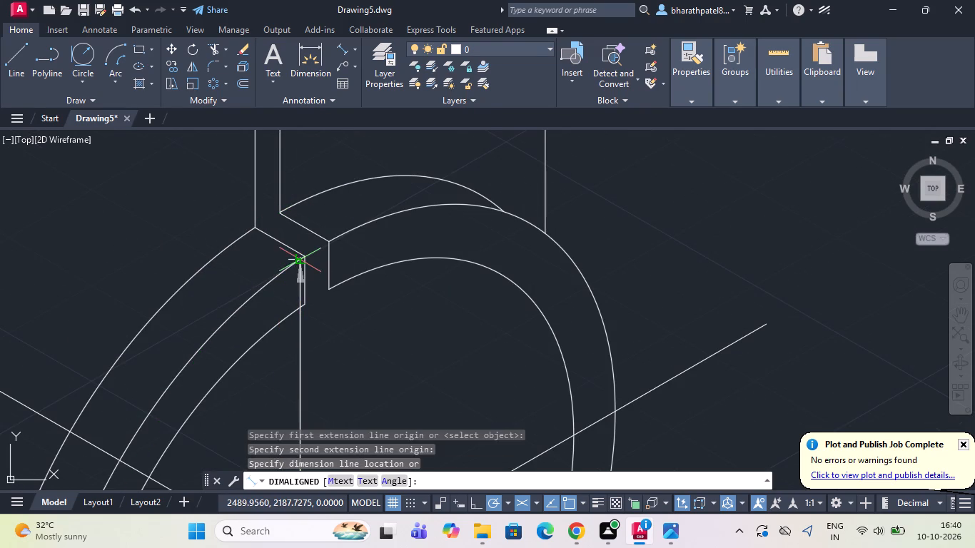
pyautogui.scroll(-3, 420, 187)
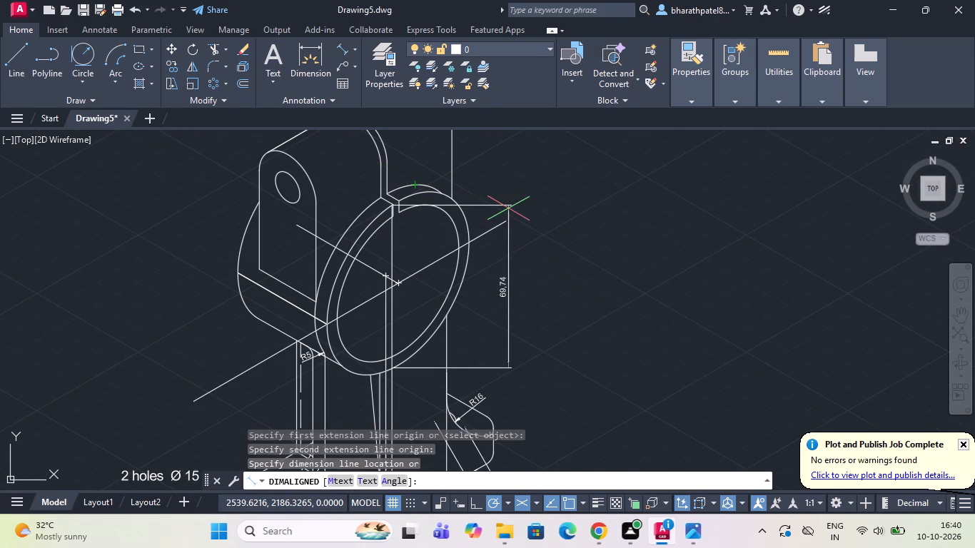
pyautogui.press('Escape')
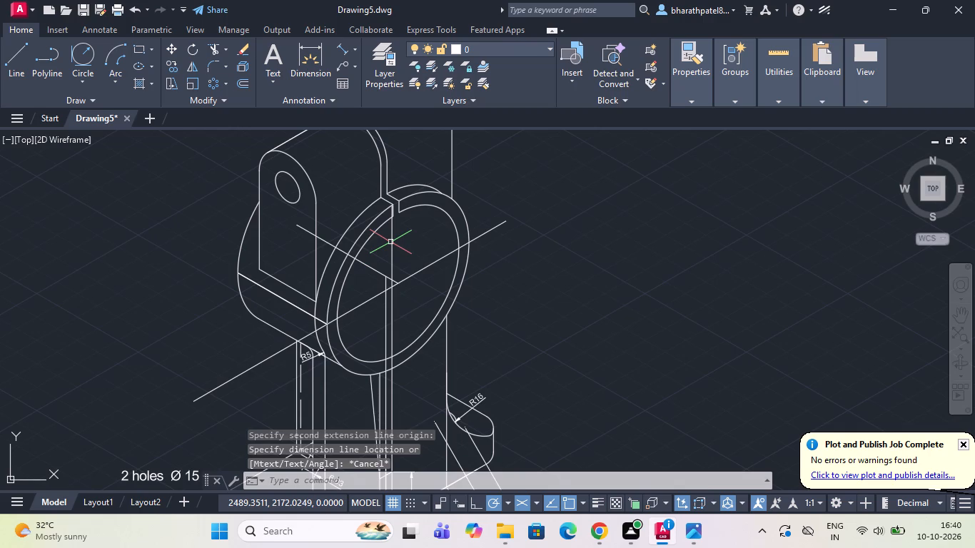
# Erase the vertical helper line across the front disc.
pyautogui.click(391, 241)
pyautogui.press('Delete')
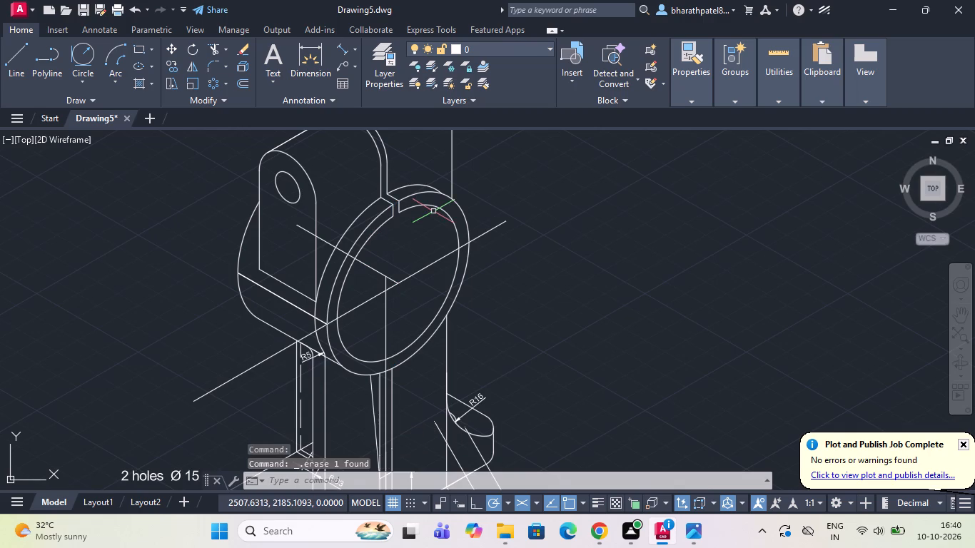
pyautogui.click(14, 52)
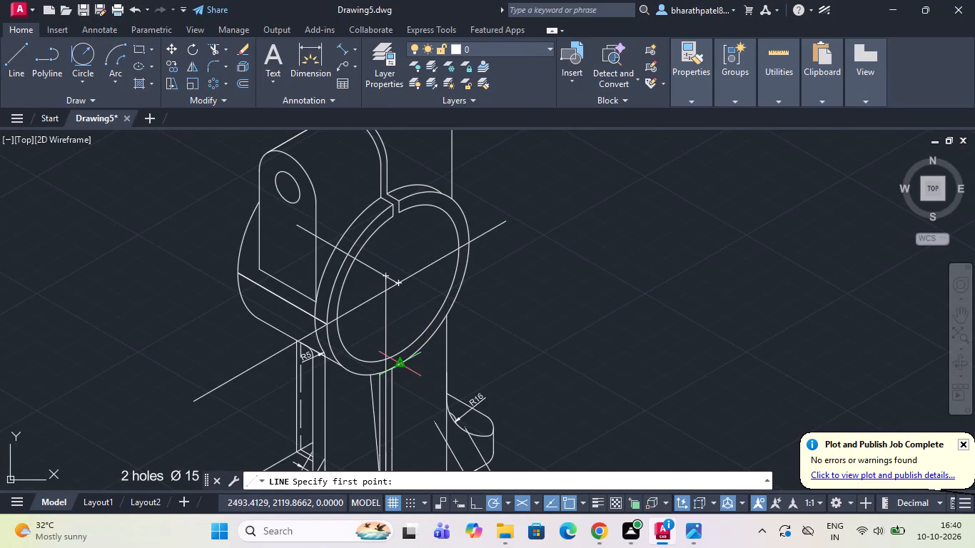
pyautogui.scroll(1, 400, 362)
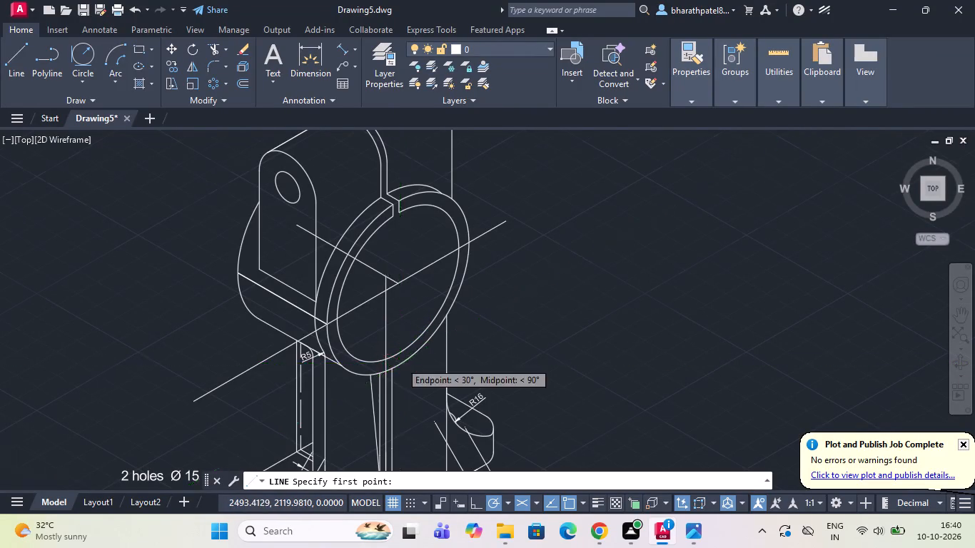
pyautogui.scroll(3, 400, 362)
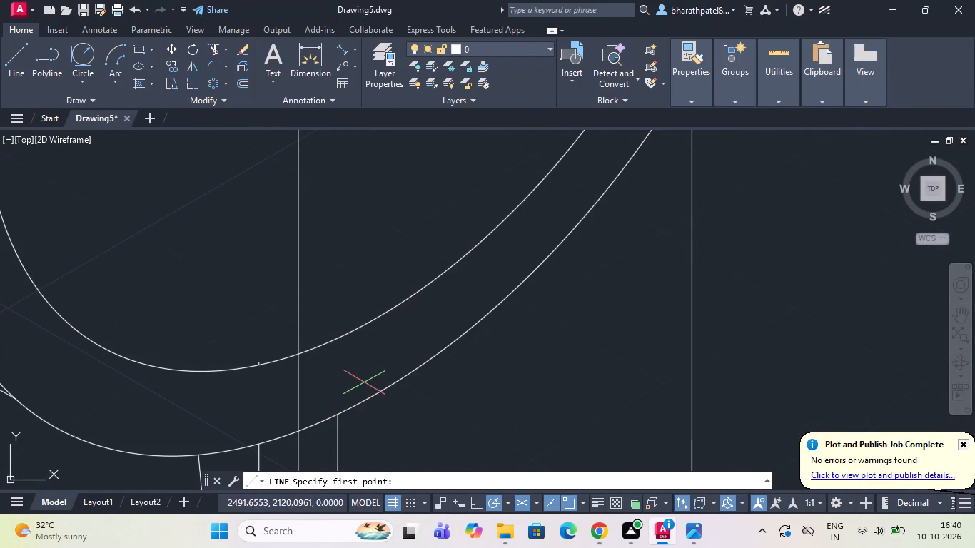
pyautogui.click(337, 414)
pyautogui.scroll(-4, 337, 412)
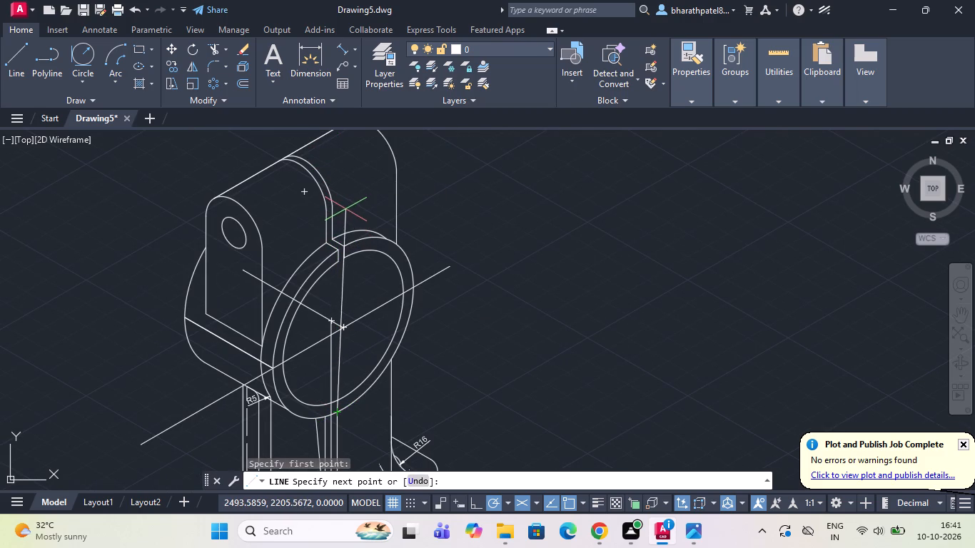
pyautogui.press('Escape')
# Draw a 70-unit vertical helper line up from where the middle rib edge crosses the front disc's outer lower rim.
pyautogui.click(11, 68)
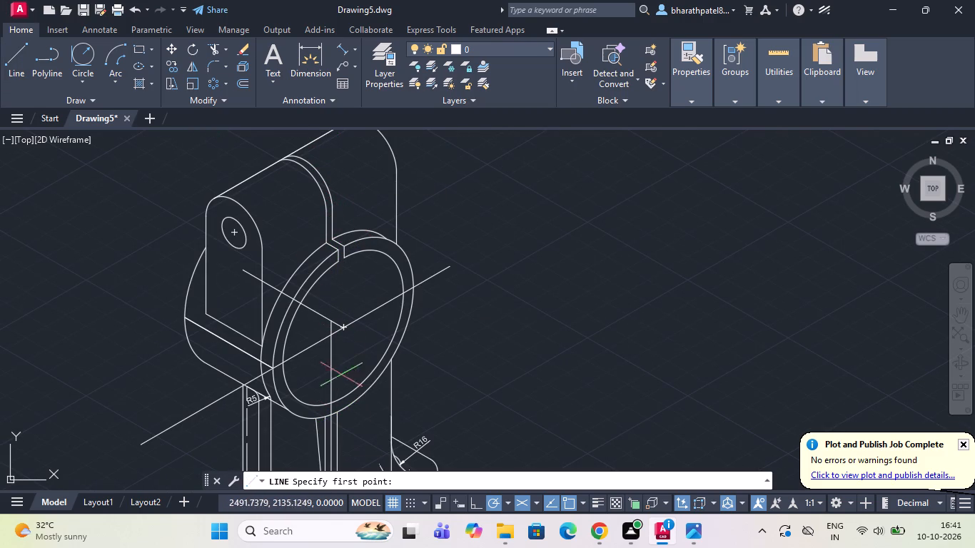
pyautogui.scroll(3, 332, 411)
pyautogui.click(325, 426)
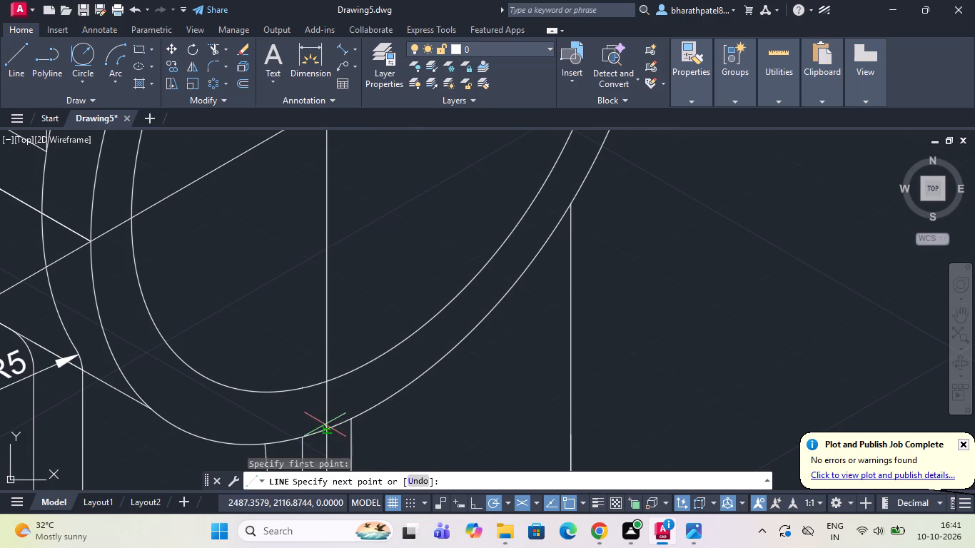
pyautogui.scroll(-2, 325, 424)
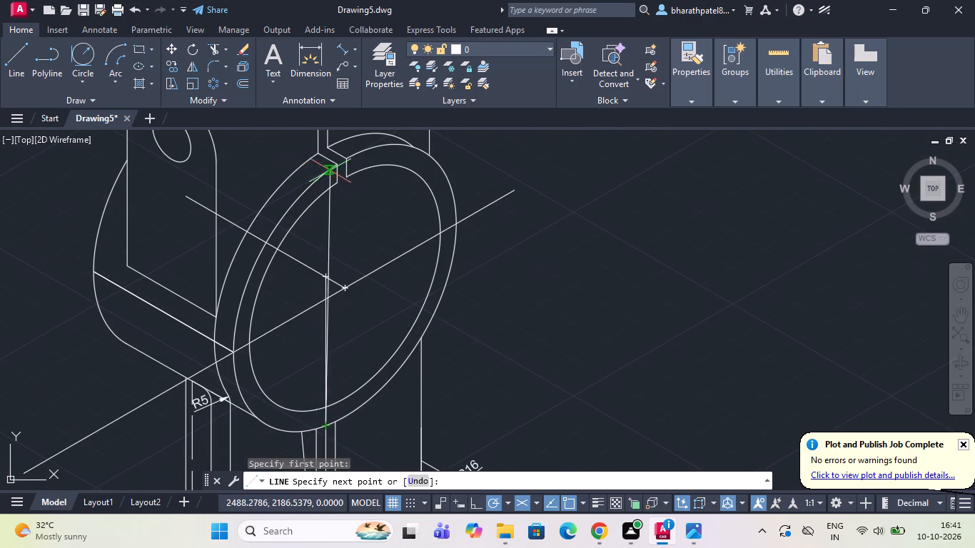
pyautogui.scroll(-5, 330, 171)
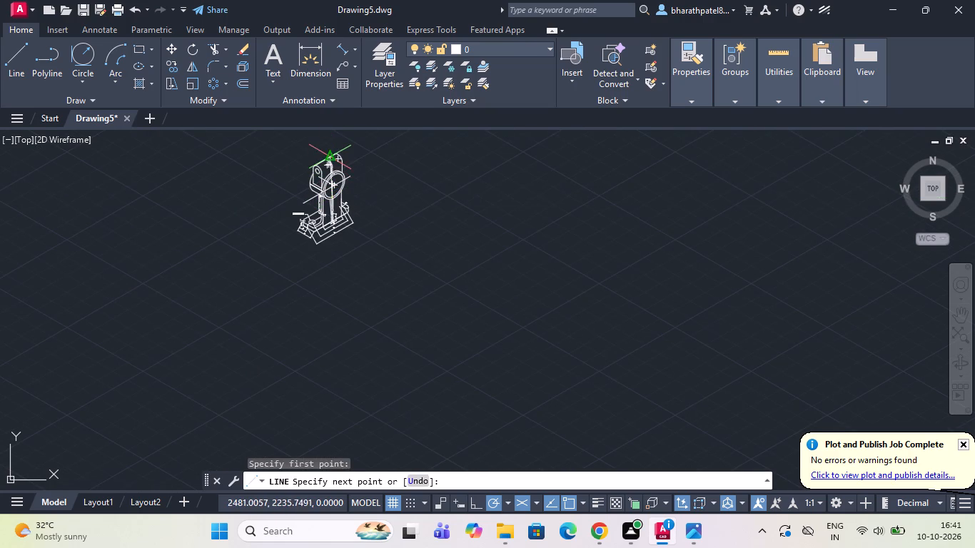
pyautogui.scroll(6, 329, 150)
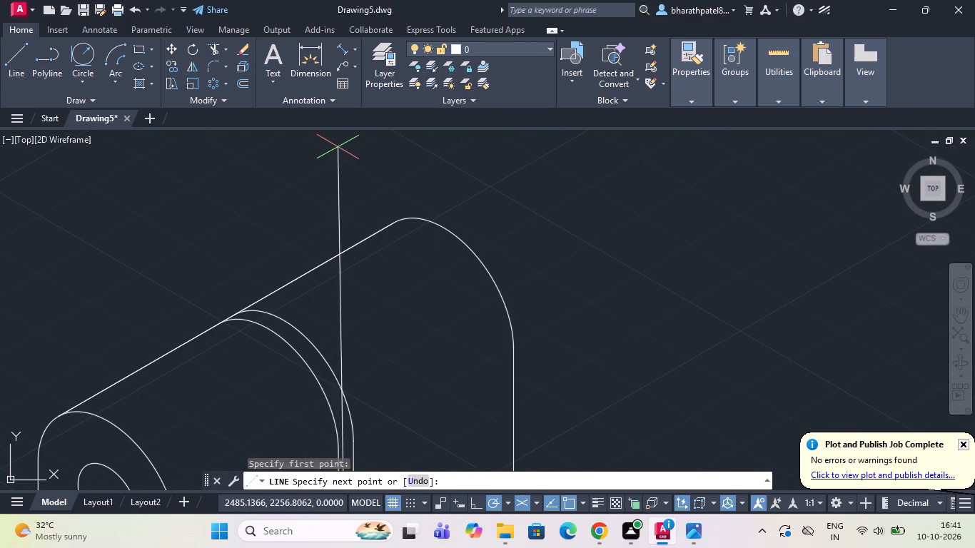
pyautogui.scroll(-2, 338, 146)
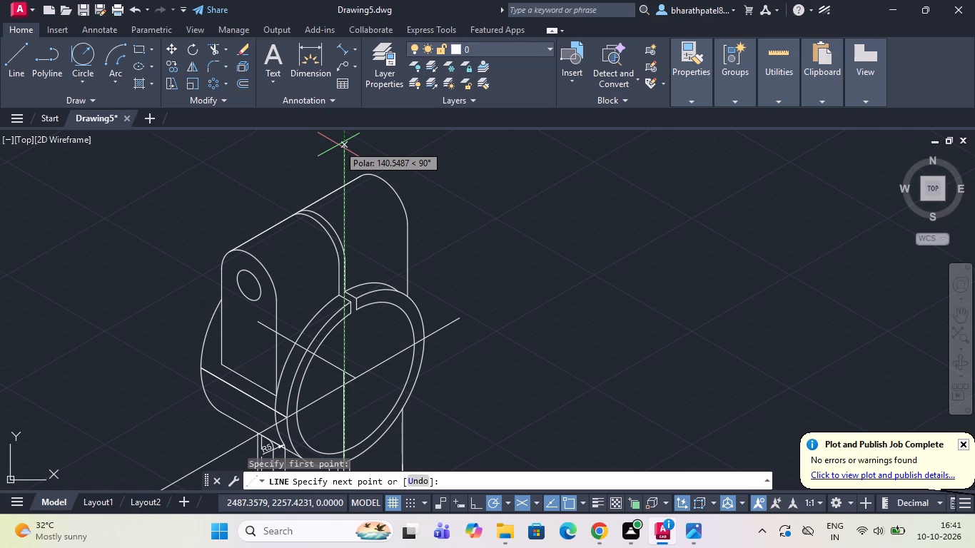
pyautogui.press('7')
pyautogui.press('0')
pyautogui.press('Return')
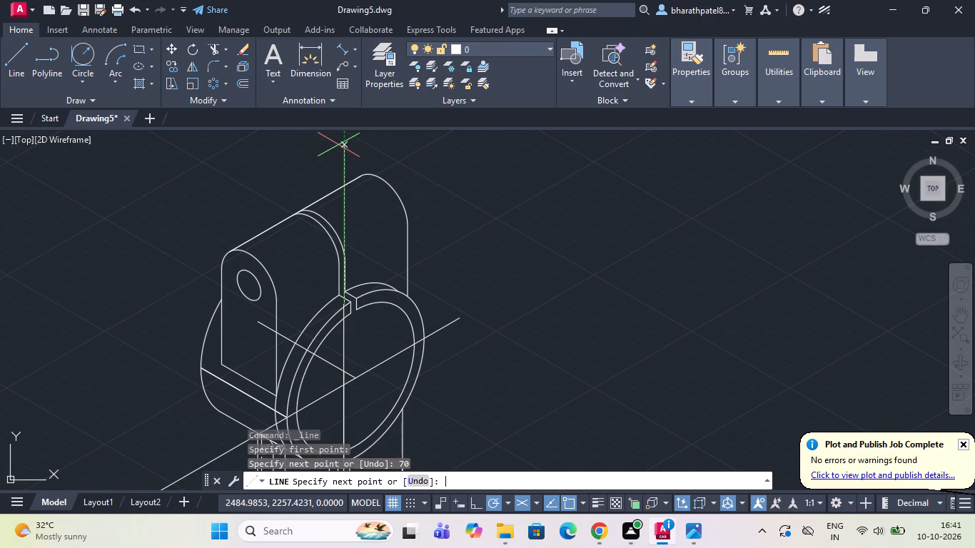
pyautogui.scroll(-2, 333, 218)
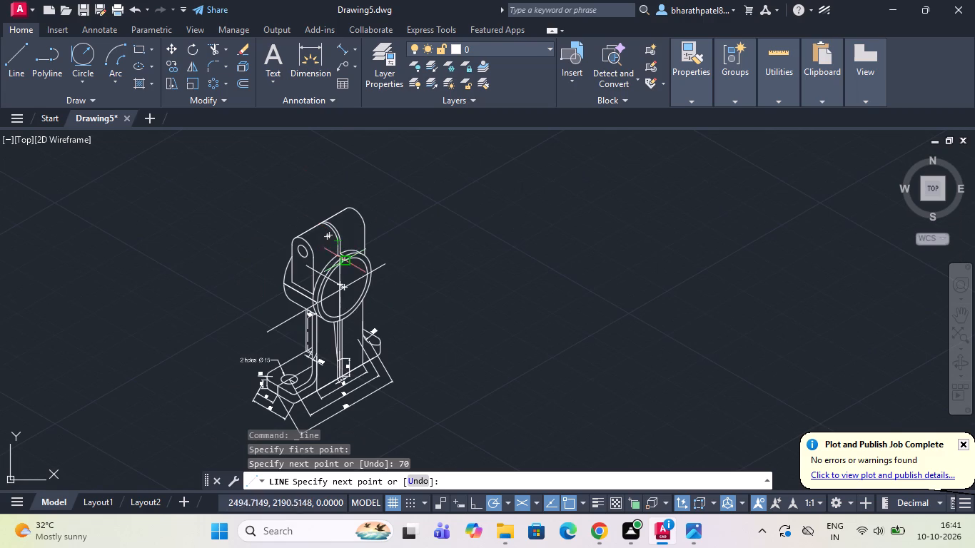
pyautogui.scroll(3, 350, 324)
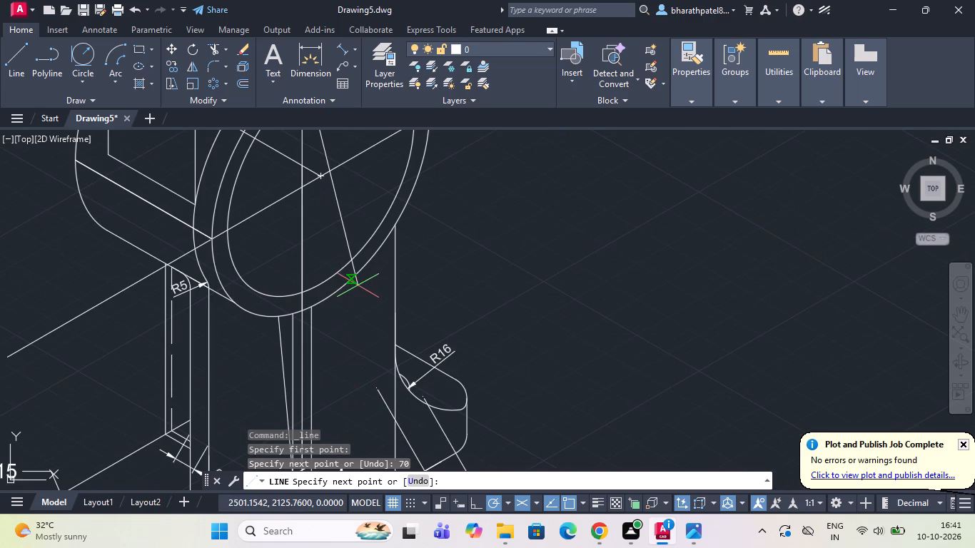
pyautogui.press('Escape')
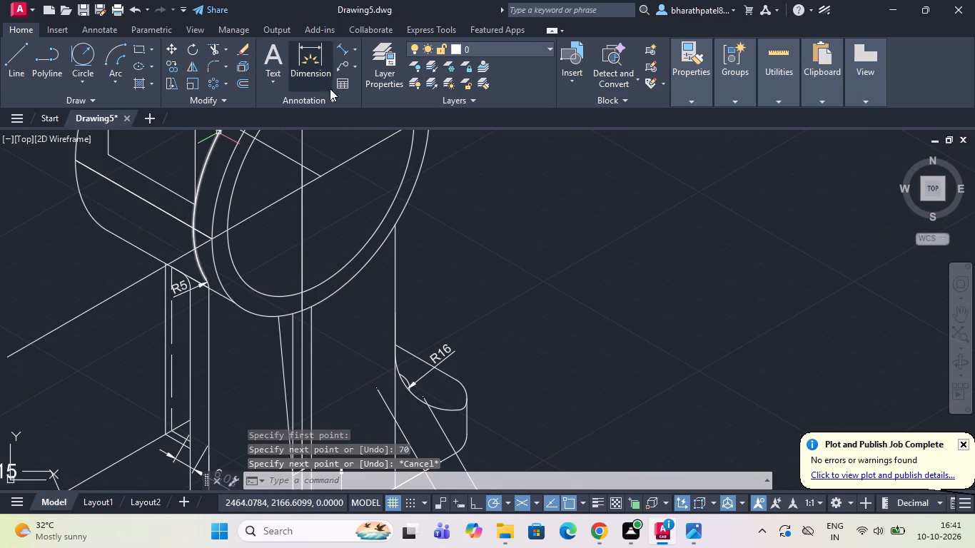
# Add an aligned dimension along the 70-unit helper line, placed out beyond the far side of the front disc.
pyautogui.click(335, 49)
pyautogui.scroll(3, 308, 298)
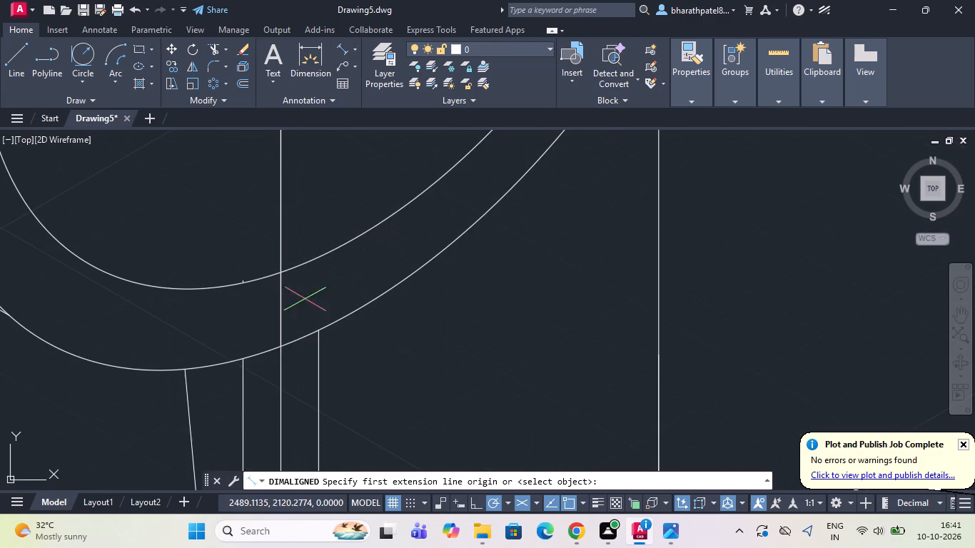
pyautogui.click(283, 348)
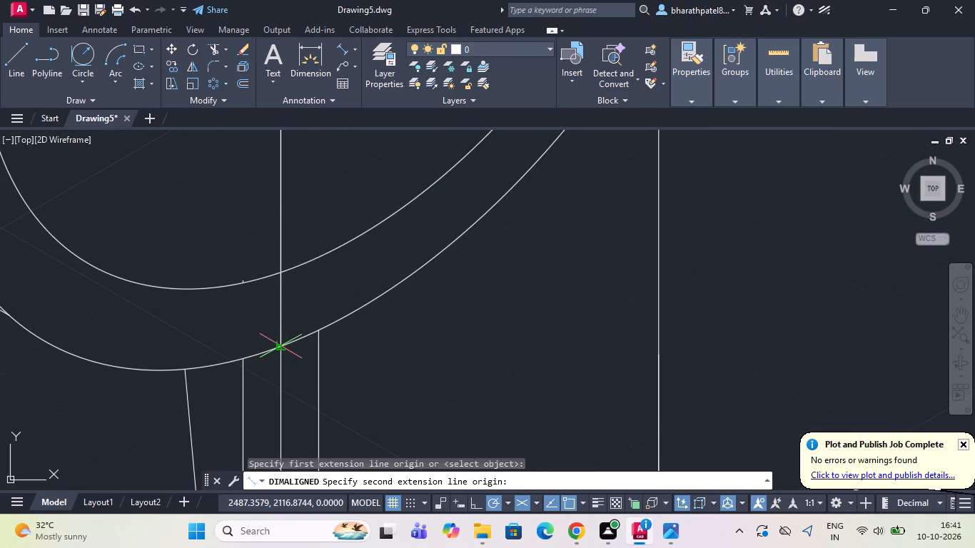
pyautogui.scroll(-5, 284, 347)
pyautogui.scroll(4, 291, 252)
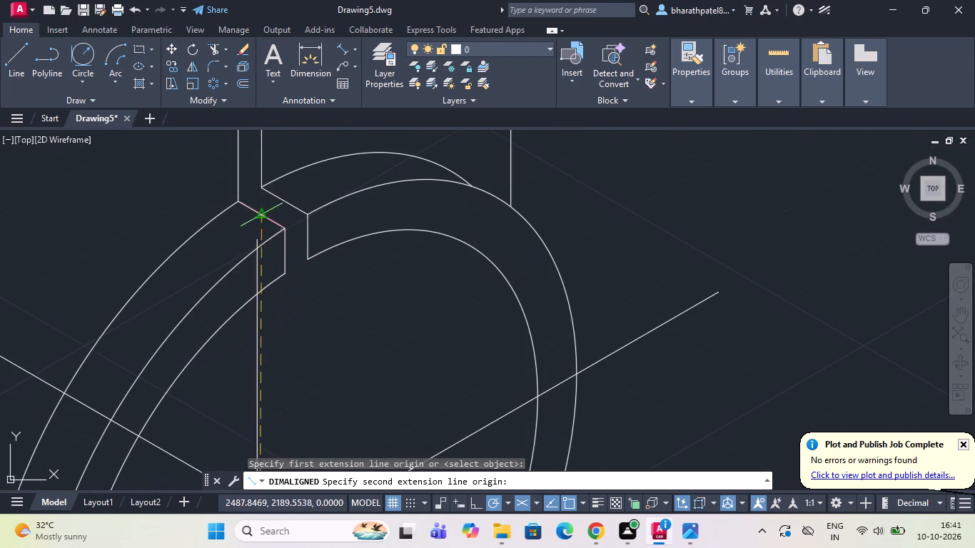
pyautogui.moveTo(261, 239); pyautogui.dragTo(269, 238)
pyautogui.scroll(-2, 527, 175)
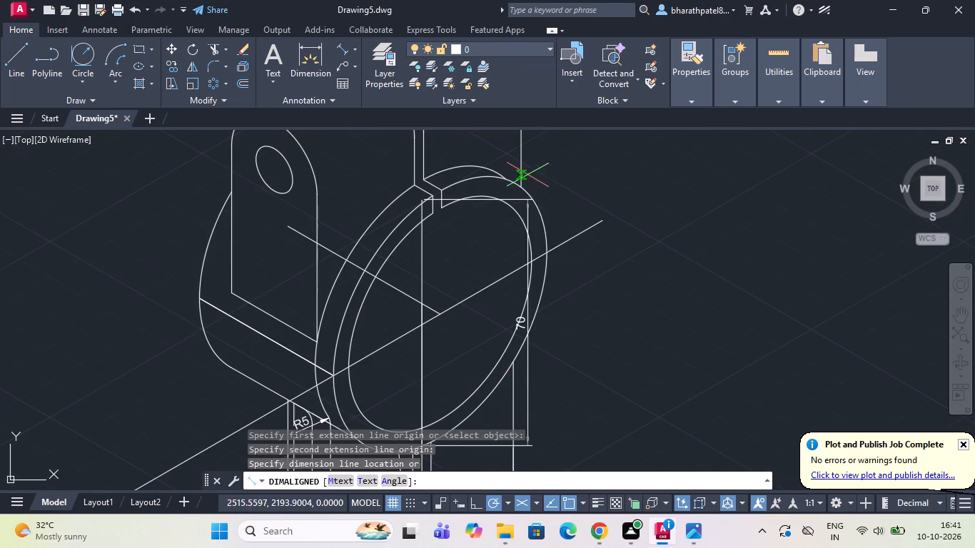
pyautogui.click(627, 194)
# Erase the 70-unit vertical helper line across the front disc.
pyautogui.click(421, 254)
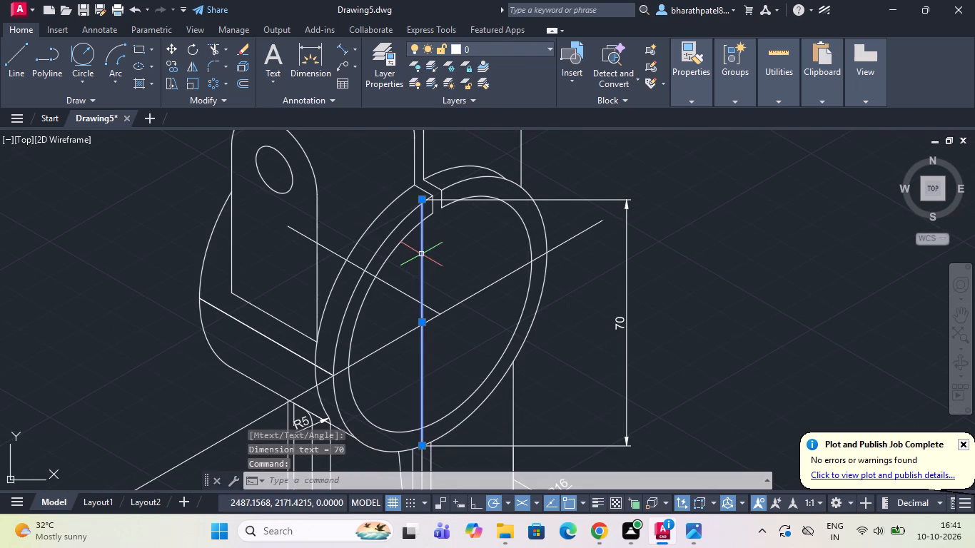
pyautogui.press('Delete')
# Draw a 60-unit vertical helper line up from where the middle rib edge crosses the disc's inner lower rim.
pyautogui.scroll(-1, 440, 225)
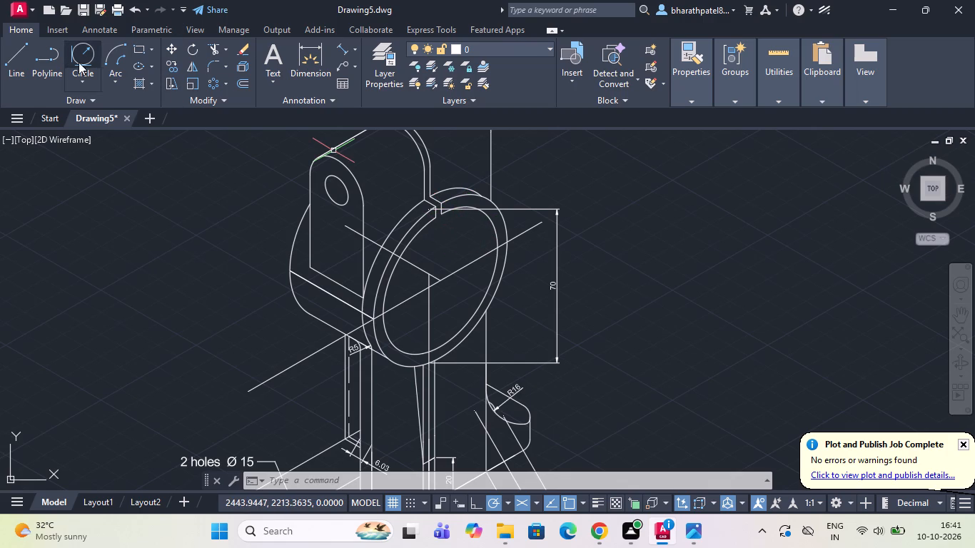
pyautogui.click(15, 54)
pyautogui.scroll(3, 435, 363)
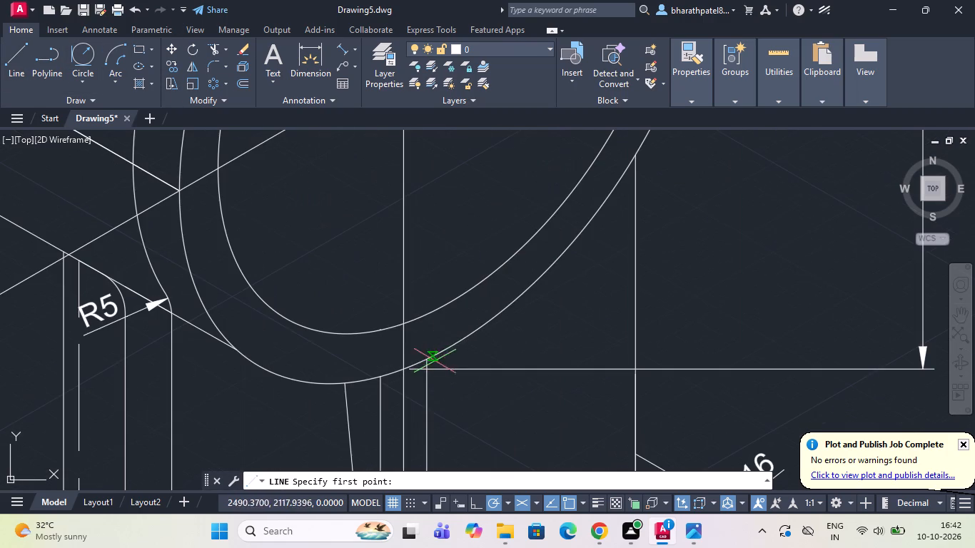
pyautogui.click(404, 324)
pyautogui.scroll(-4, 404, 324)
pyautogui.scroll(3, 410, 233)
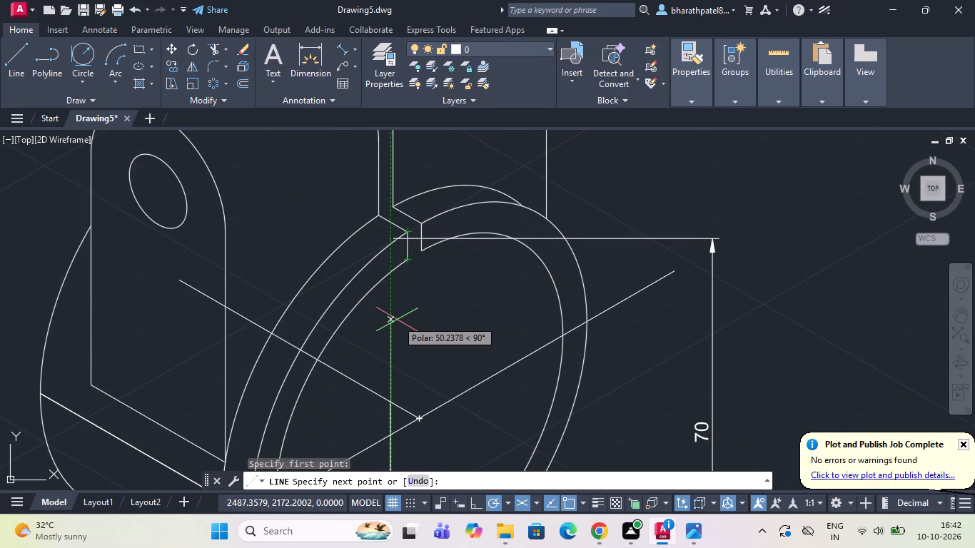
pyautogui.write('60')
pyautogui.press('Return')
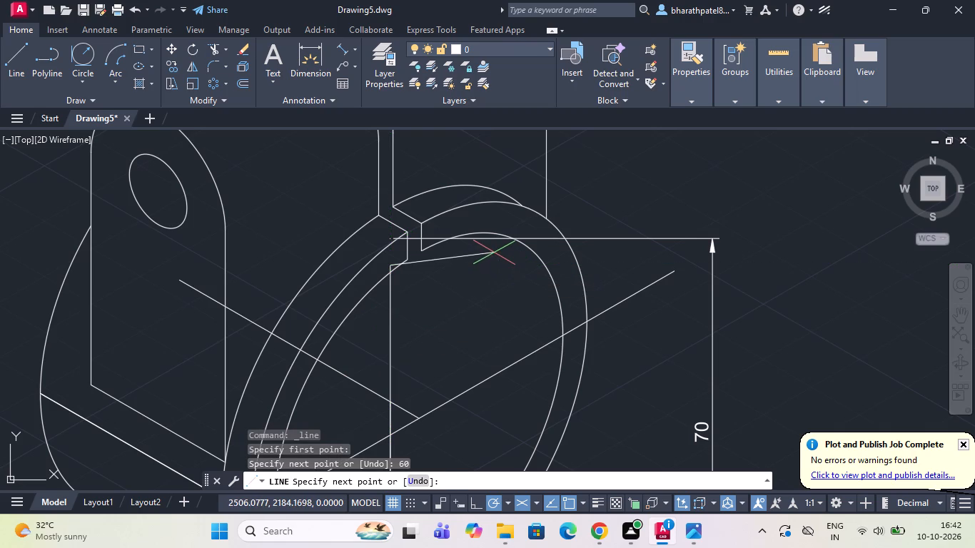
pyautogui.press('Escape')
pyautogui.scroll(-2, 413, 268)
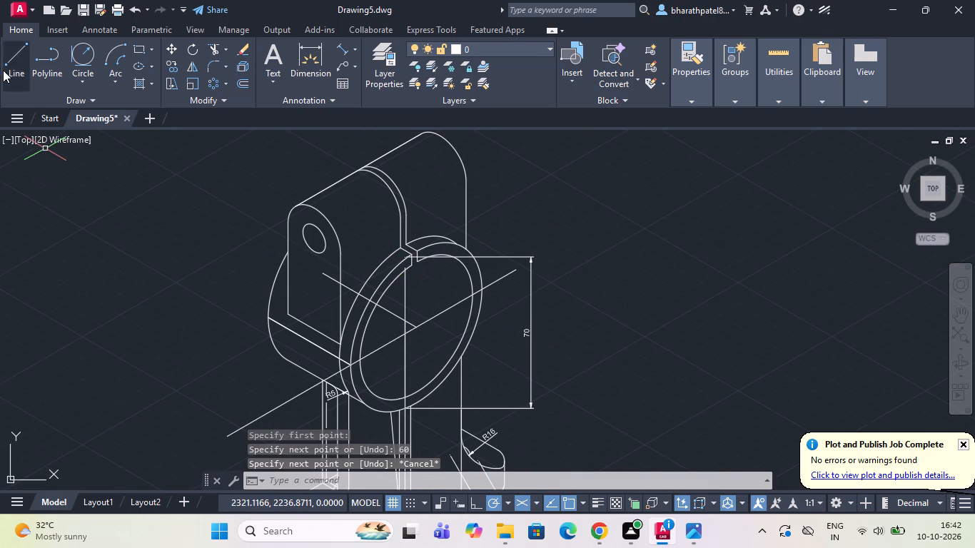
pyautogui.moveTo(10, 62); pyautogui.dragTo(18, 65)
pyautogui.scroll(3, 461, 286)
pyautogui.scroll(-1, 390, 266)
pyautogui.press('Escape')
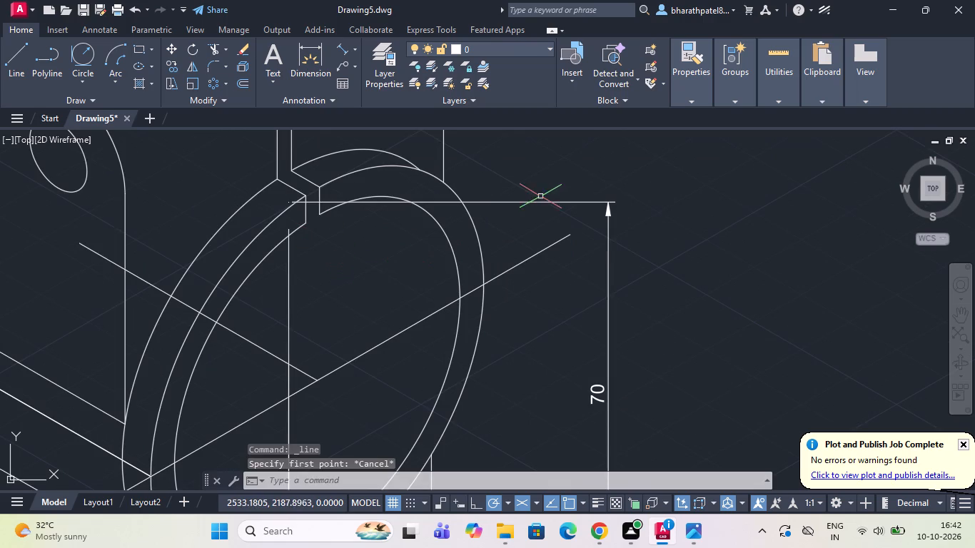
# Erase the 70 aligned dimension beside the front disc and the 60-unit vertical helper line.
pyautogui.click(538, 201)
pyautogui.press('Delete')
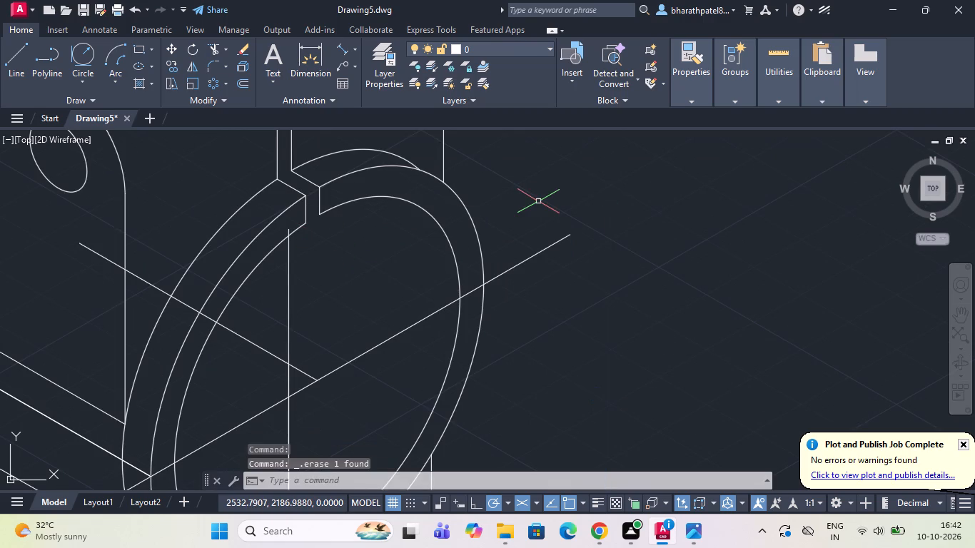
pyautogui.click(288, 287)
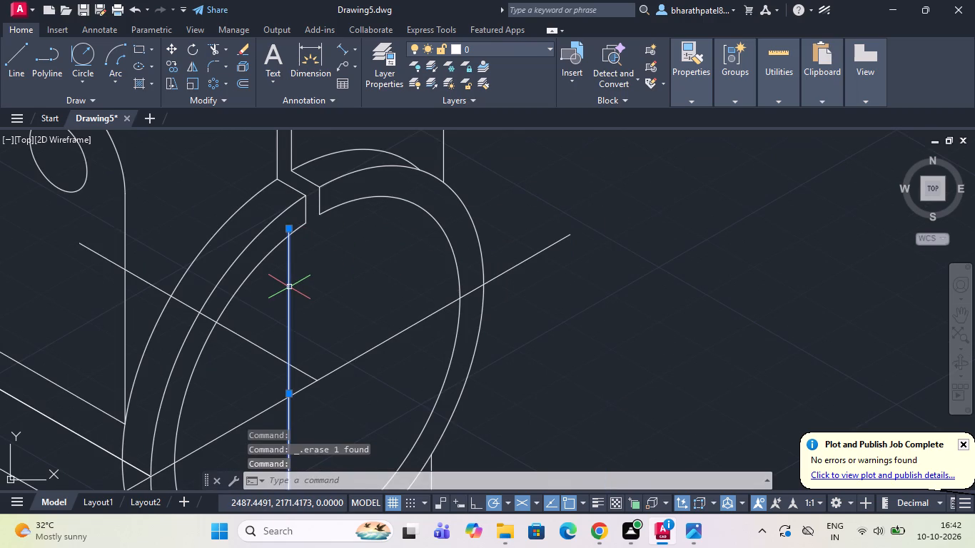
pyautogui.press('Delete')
# Draw a 70-unit vertical helper line down from the notch's far upper corner, continuing with a horizontal segment outward past the disc.
pyautogui.moveTo(12, 48); pyautogui.dragTo(46, 56)
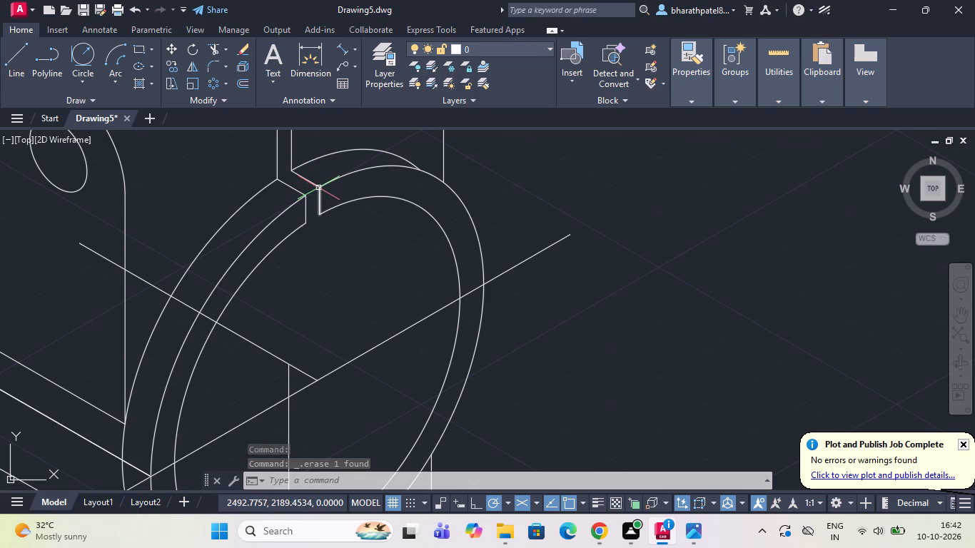
pyautogui.scroll(3, 318, 188)
pyautogui.click(4, 48)
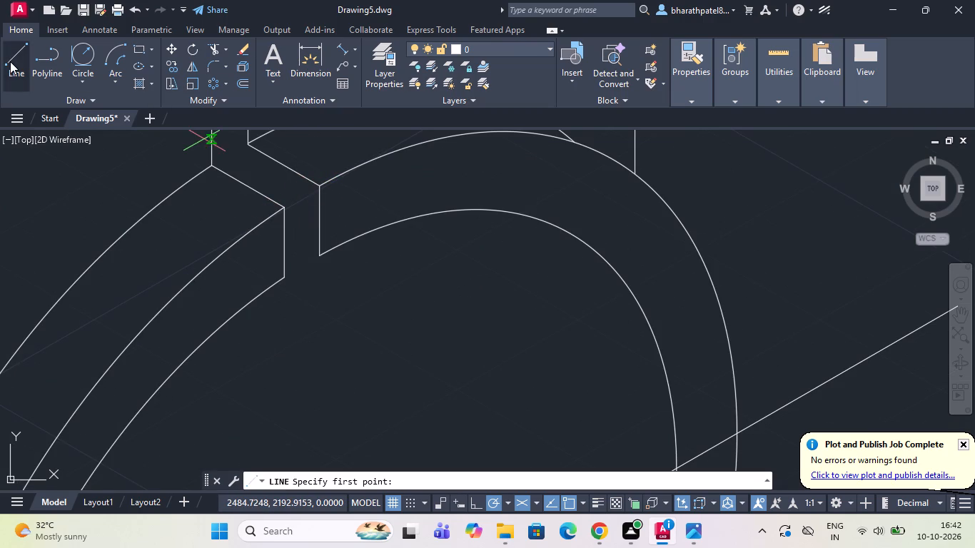
pyautogui.click(11, 62)
pyautogui.click(321, 188)
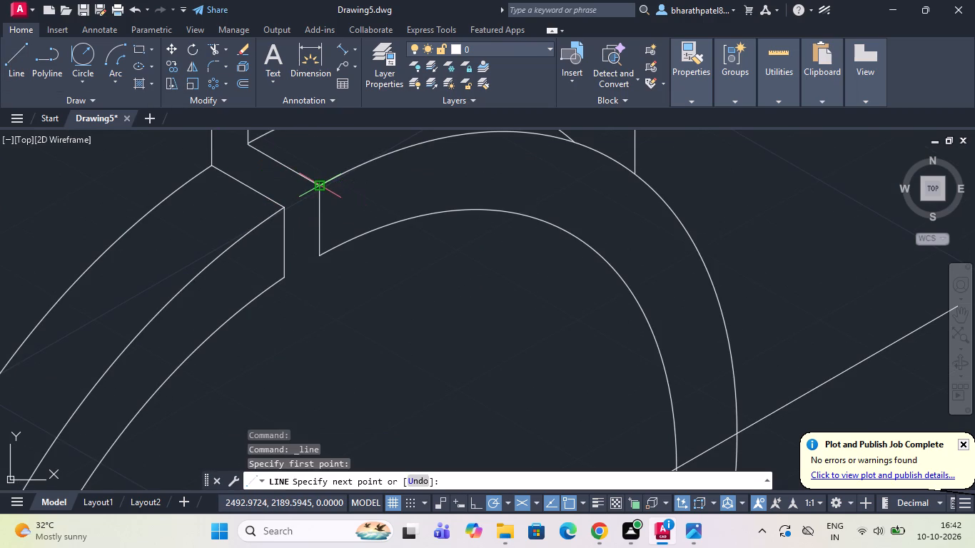
pyautogui.scroll(-5, 321, 188)
pyautogui.scroll(3, 330, 291)
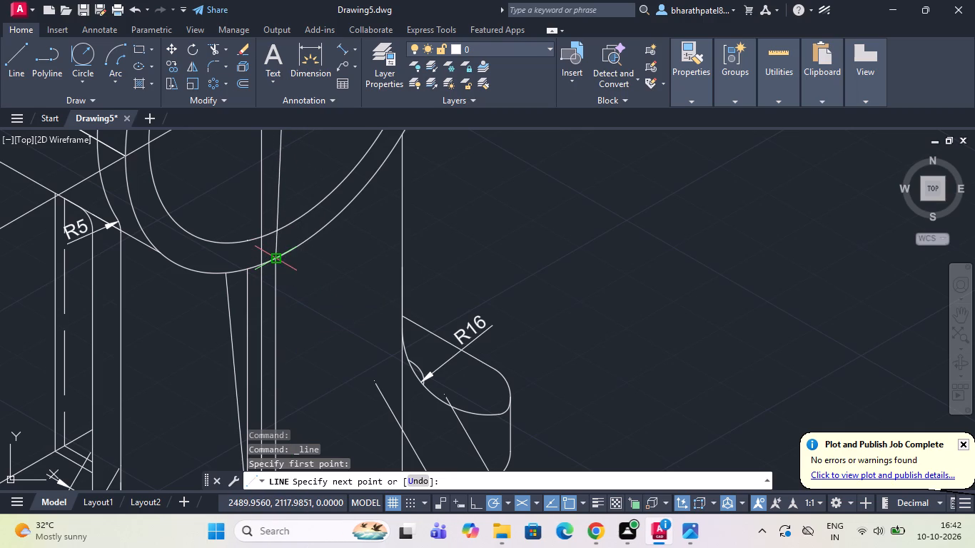
pyautogui.scroll(-4, 271, 261)
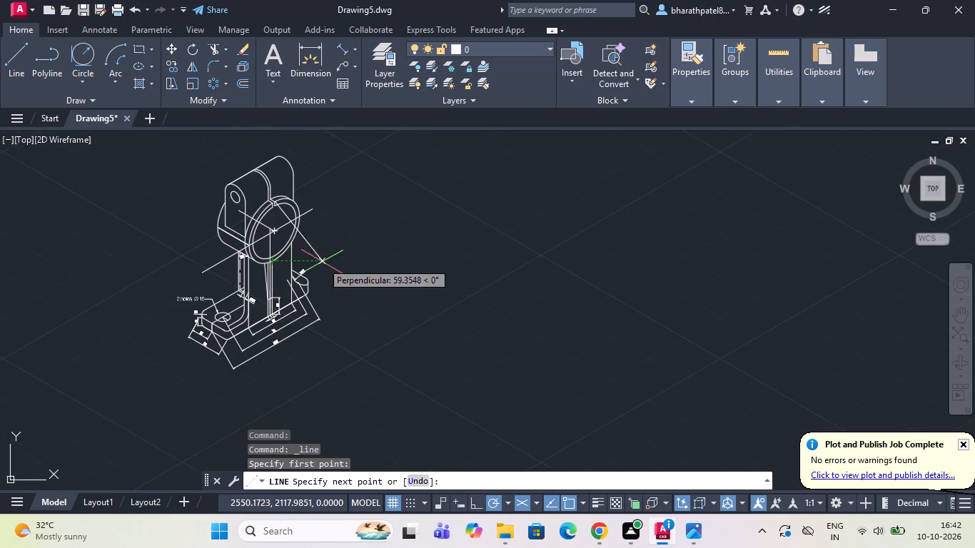
pyautogui.scroll(3, 278, 273)
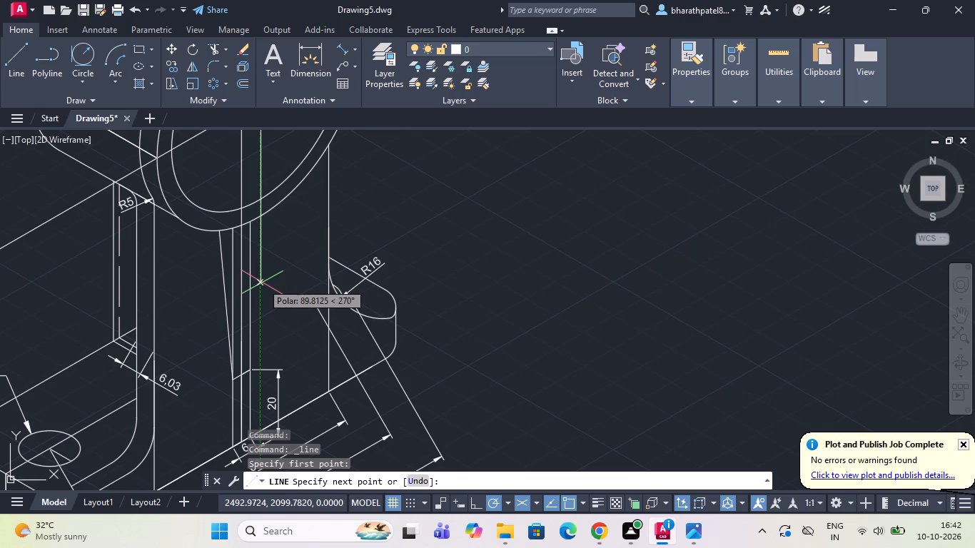
pyautogui.write('70')
pyautogui.press('Return')
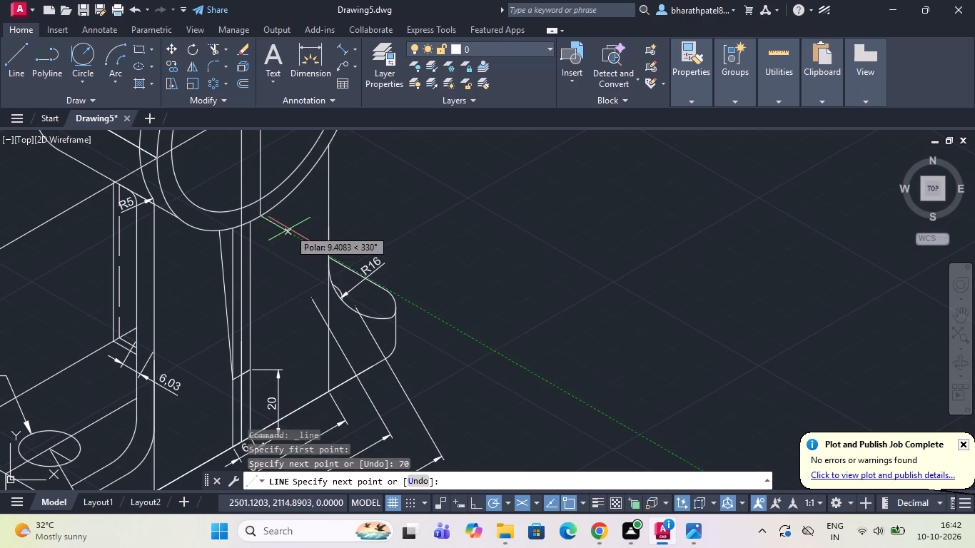
pyautogui.scroll(-1, 289, 231)
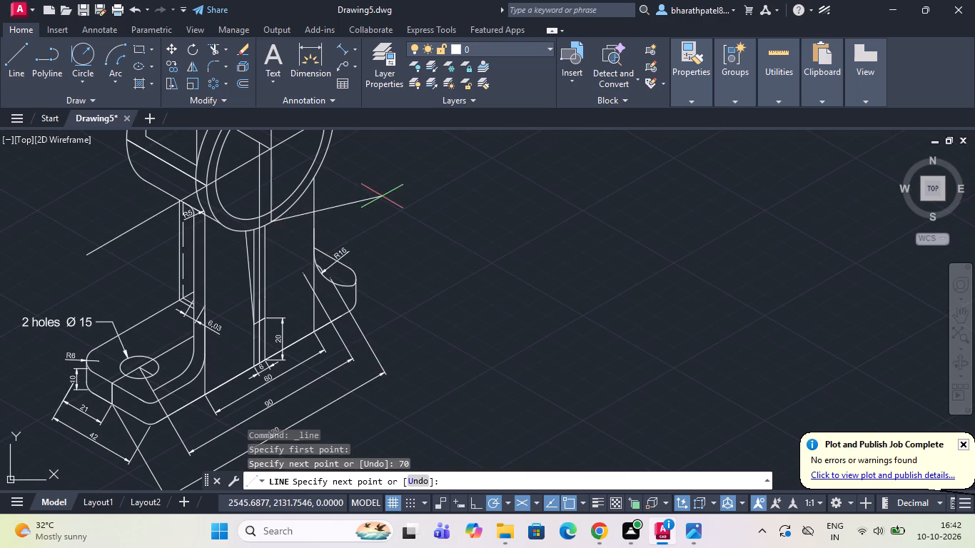
pyautogui.click(381, 224)
pyautogui.press('Escape')
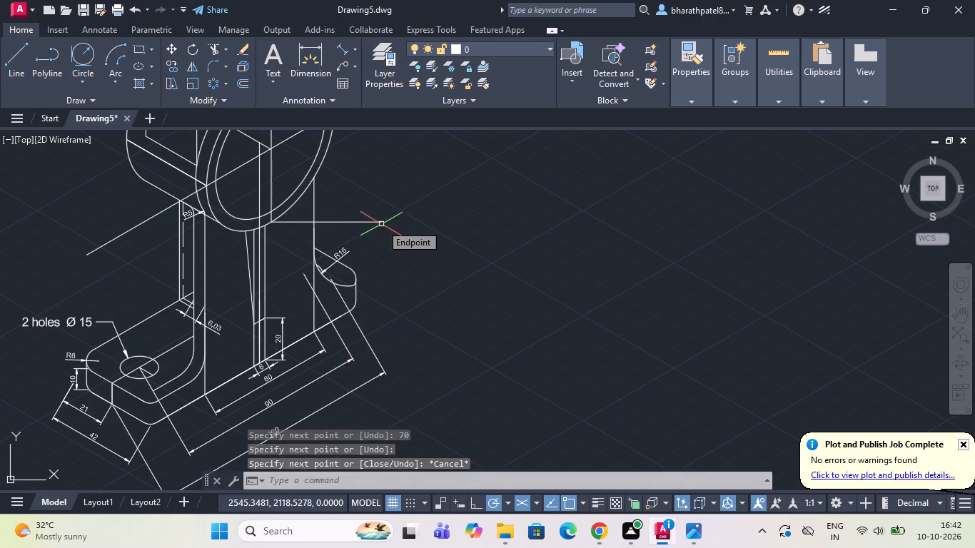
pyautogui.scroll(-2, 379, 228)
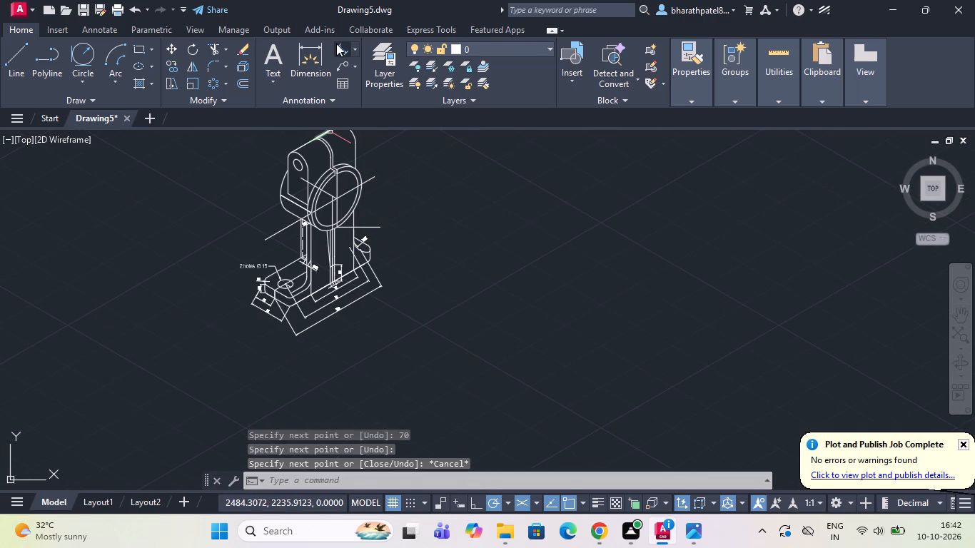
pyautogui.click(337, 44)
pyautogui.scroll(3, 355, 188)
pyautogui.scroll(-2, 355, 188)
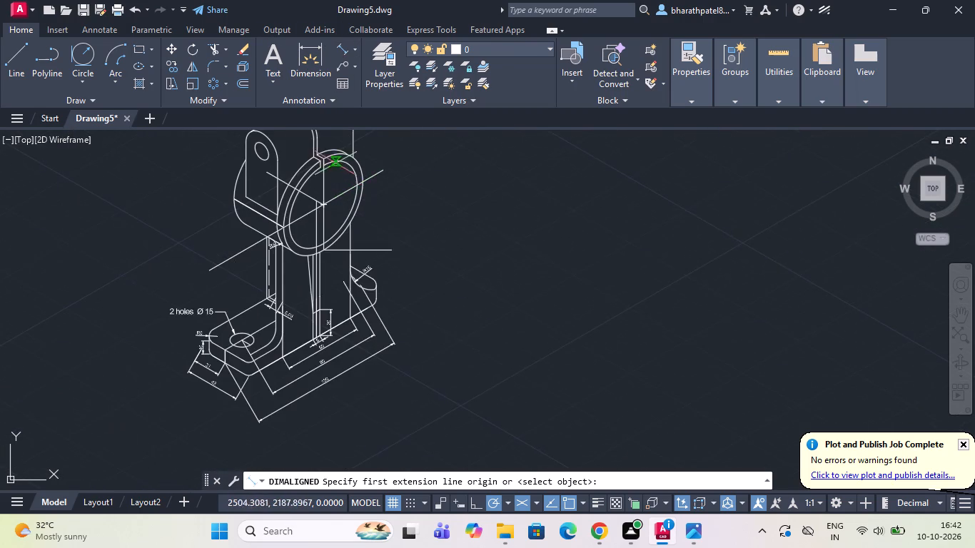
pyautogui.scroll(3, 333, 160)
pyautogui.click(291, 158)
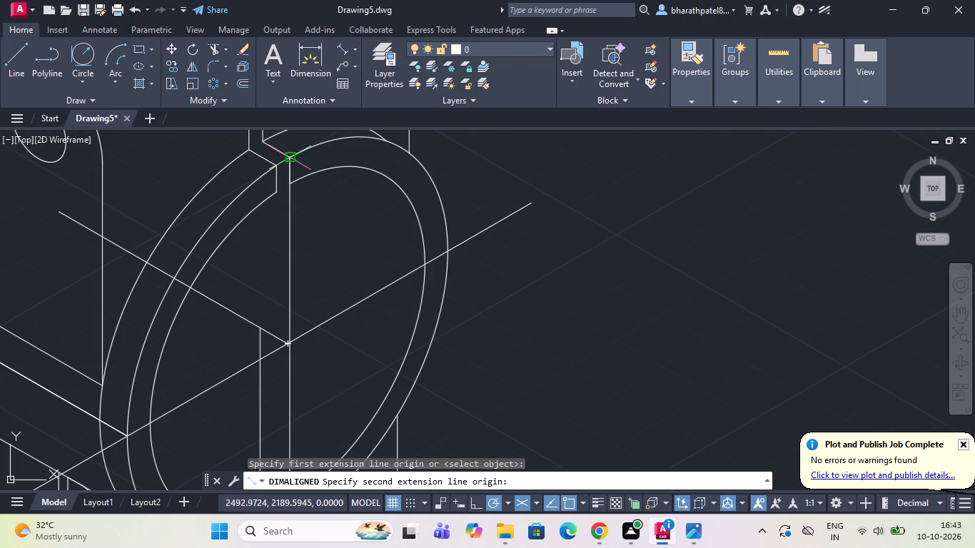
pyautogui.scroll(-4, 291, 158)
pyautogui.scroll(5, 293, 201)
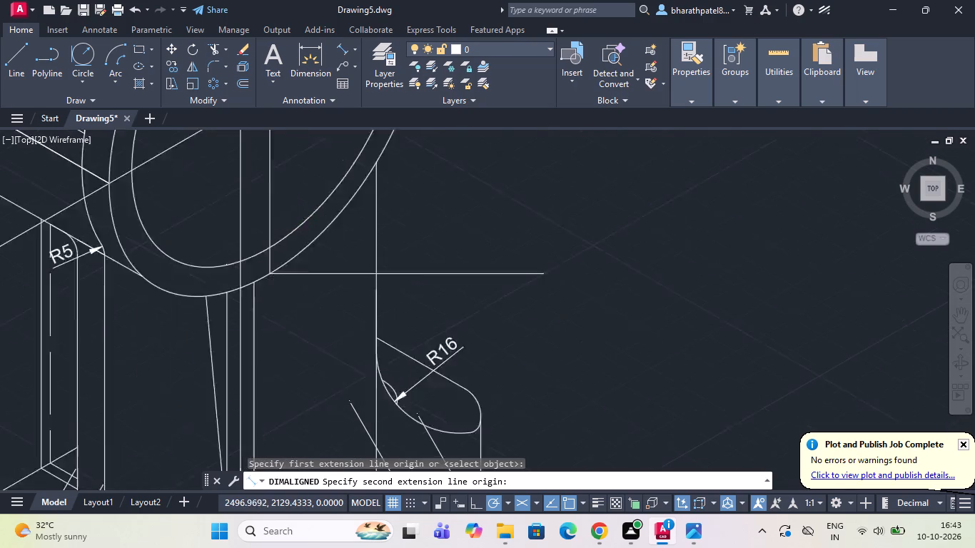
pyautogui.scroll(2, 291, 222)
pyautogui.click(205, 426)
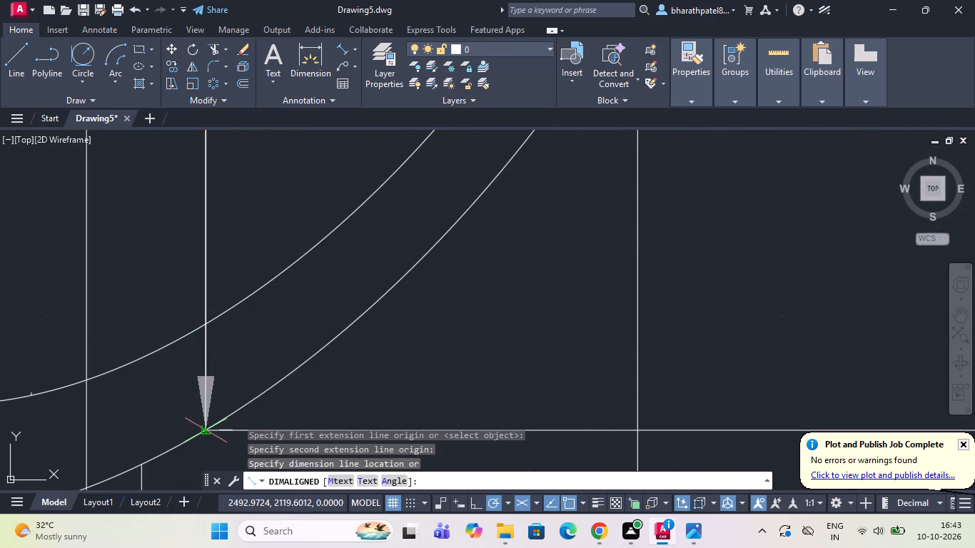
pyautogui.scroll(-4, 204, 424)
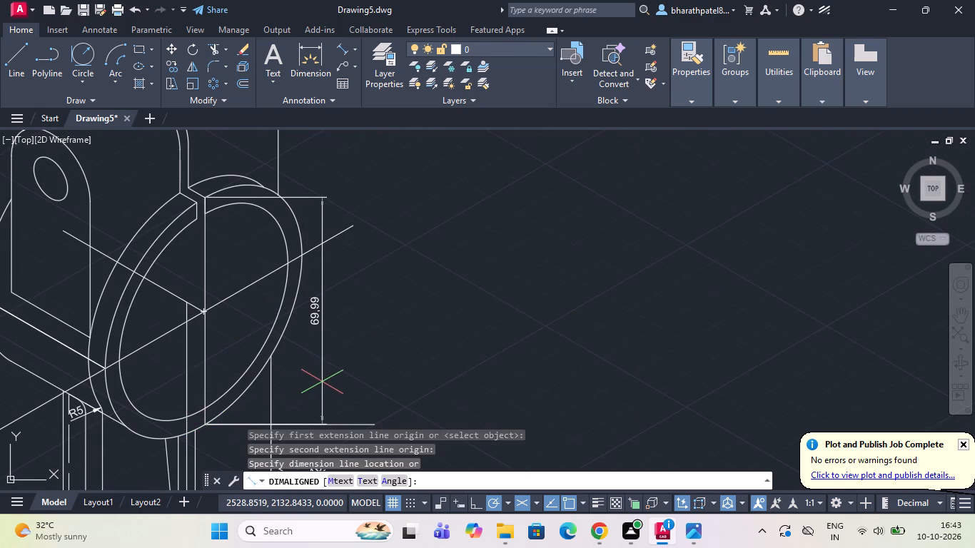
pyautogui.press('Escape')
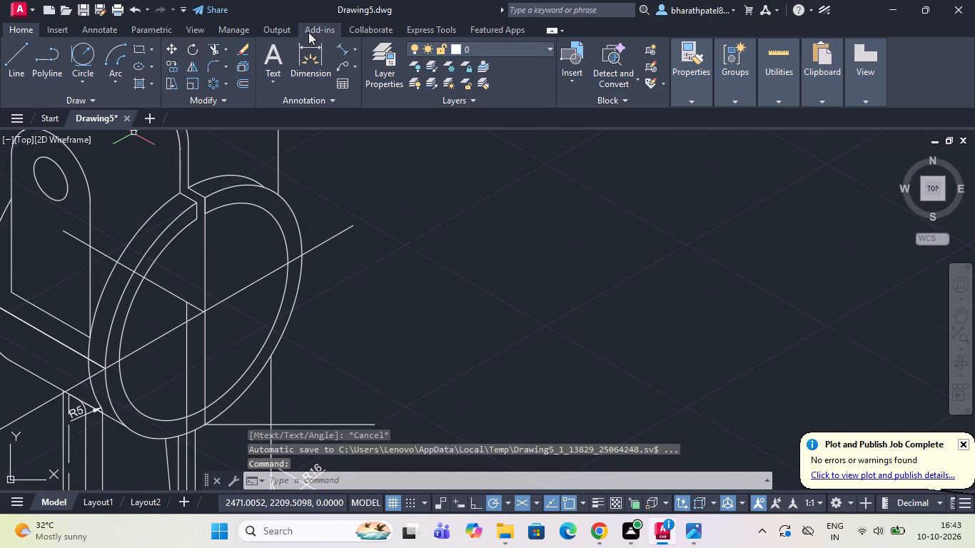
# Add a 70 aligned dimension from the notch's far upper corner to the helper line's lower end, placed outside the front disc.
pyautogui.click(336, 52)
pyautogui.scroll(4, 219, 198)
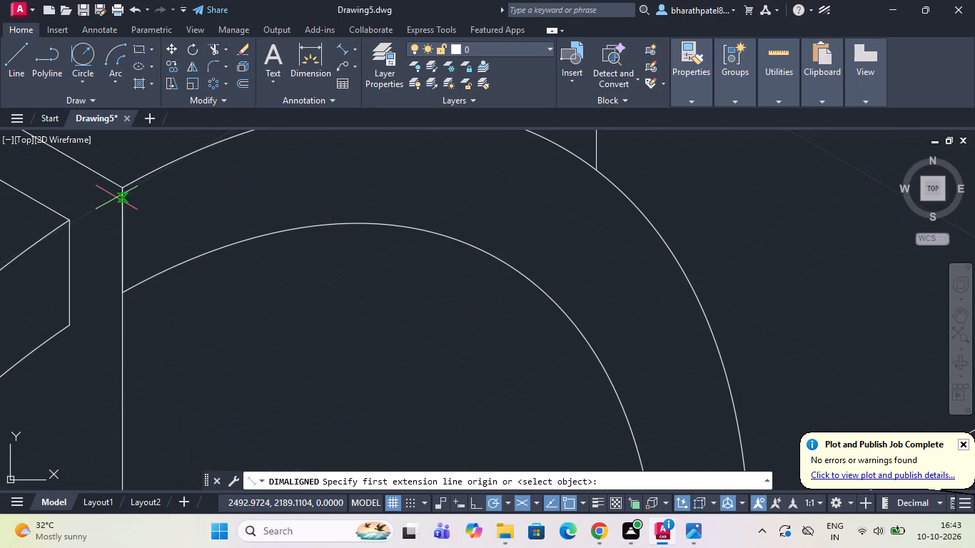
pyautogui.click(119, 188)
pyautogui.scroll(-8, 120, 188)
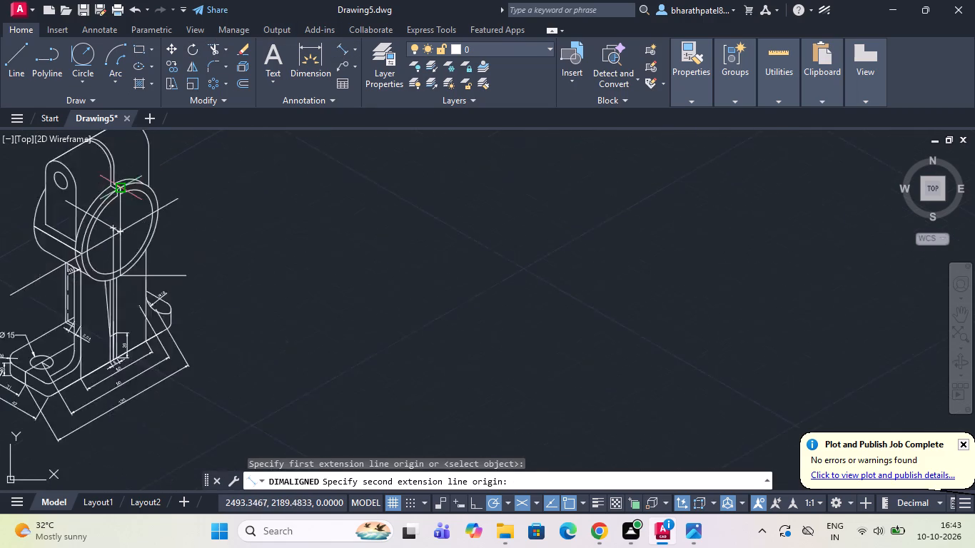
pyautogui.scroll(4, 113, 233)
pyautogui.scroll(4, 158, 295)
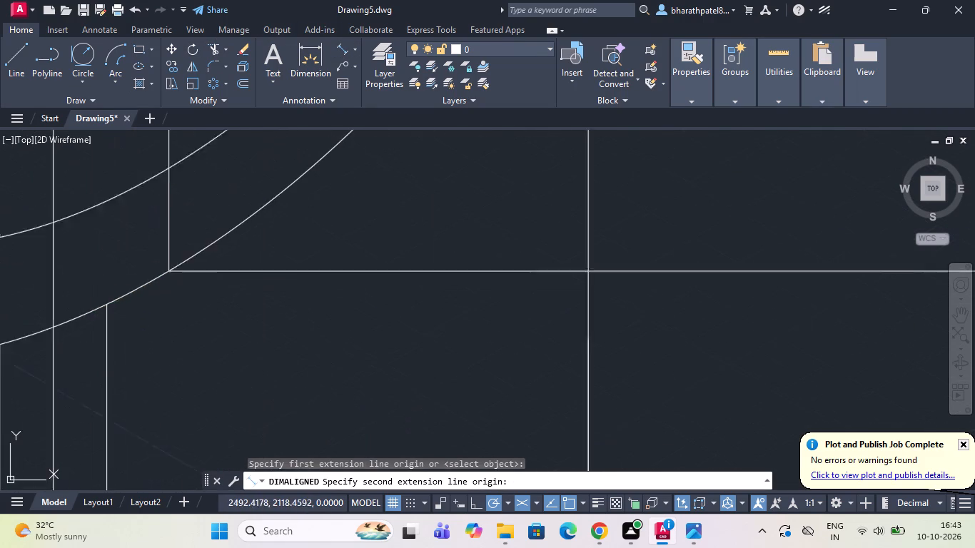
pyautogui.scroll(3, 165, 273)
pyautogui.scroll(3, 203, 208)
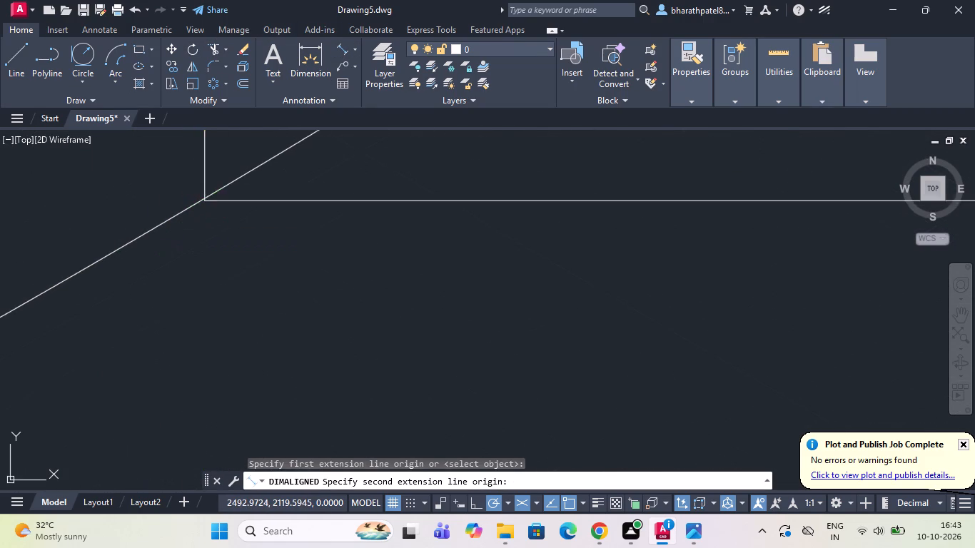
pyautogui.scroll(2, 203, 208)
pyautogui.click(208, 174)
pyautogui.scroll(-6, 208, 174)
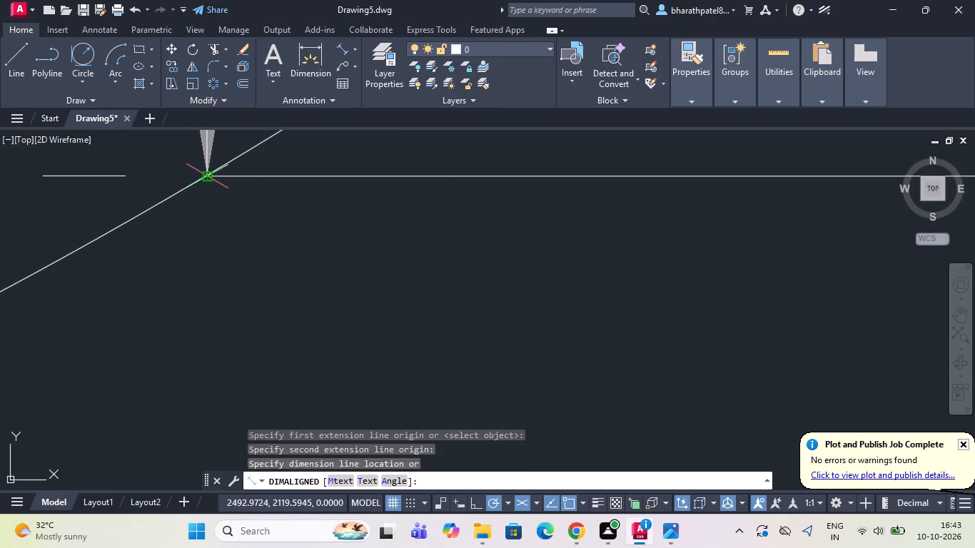
pyautogui.scroll(-17, 205, 181)
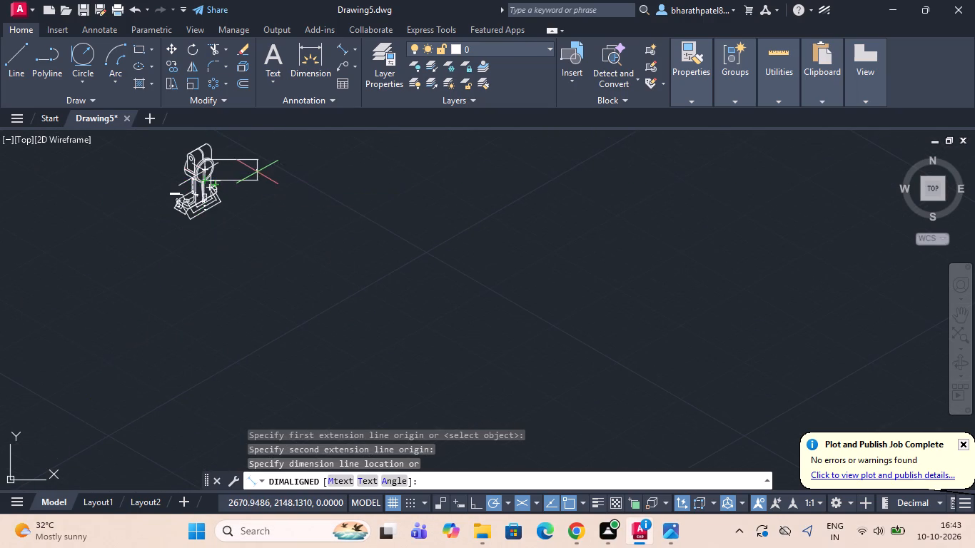
pyautogui.scroll(4, 252, 170)
pyautogui.scroll(-2, 232, 181)
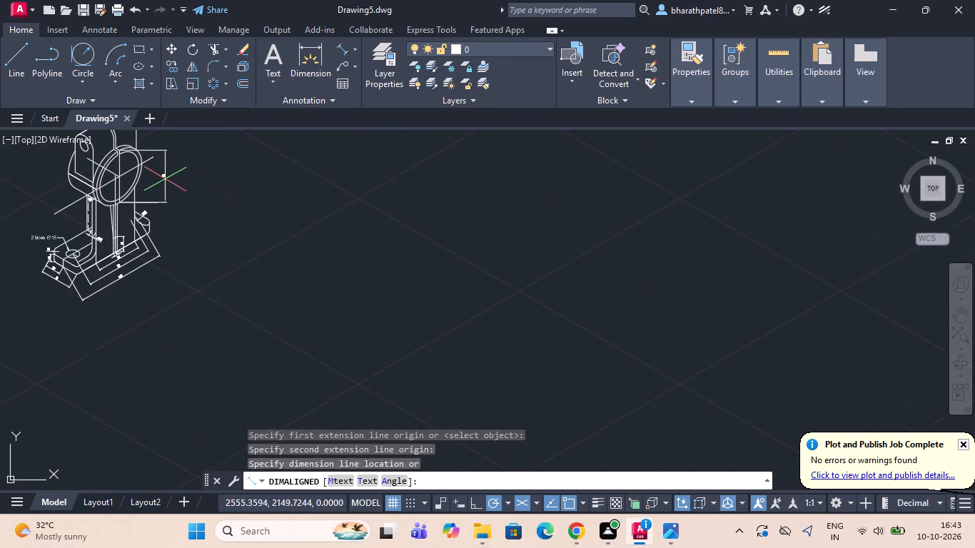
pyautogui.scroll(-1, 172, 176)
pyautogui.scroll(2, 148, 165)
pyautogui.scroll(-2, 181, 176)
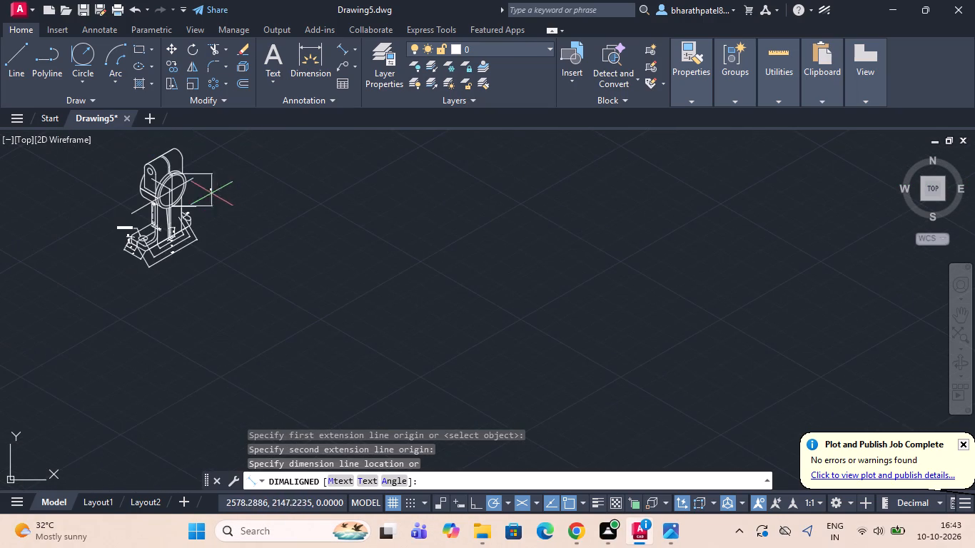
pyautogui.scroll(-2, 188, 178)
pyautogui.scroll(5, 171, 176)
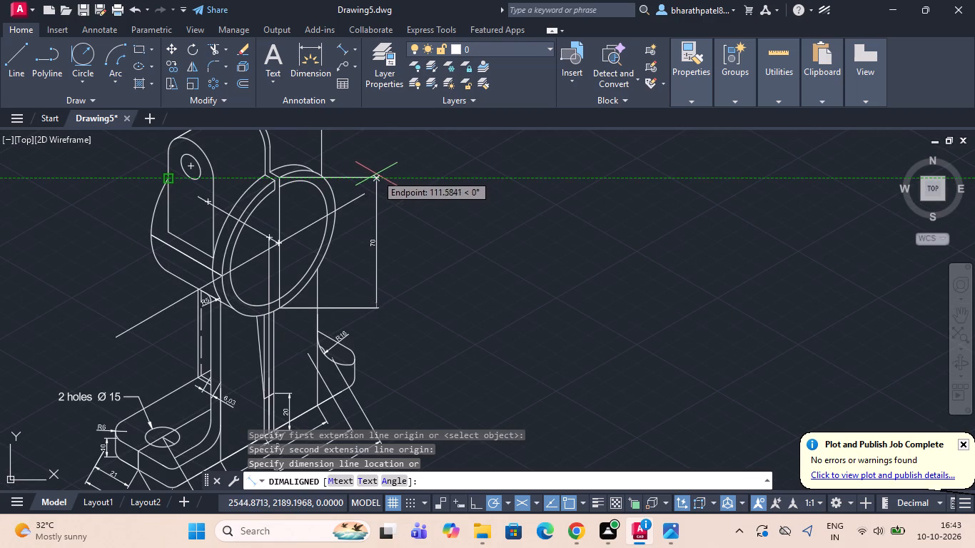
pyautogui.click(377, 174)
# Erase the 70-unit vertical helper line across the front disc.
pyautogui.click(278, 220)
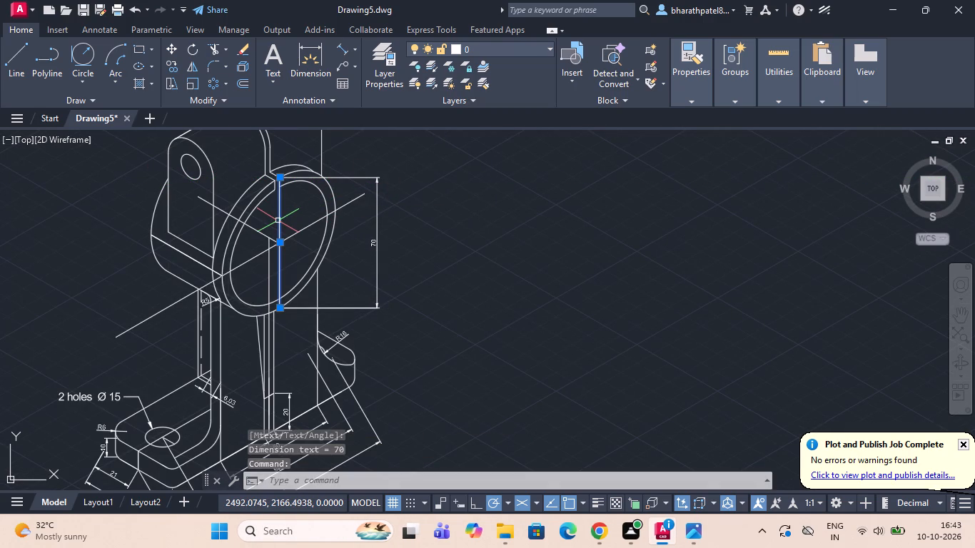
pyautogui.press('Delete')
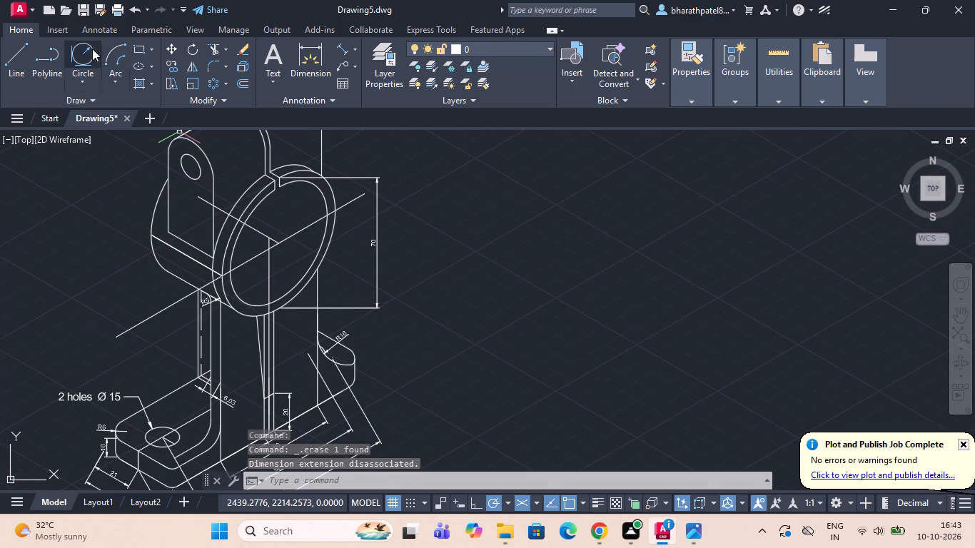
# Draw a 60-unit vertical helper line down from the disc's inner upper rim beside the notch, ending with a horizontal segment about 3 units long.
pyautogui.click(8, 59)
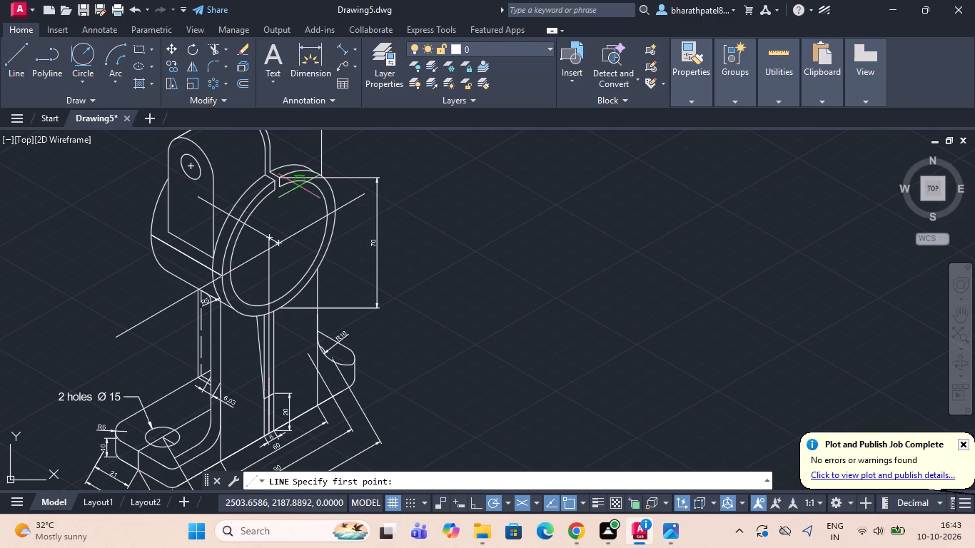
pyautogui.scroll(4, 272, 183)
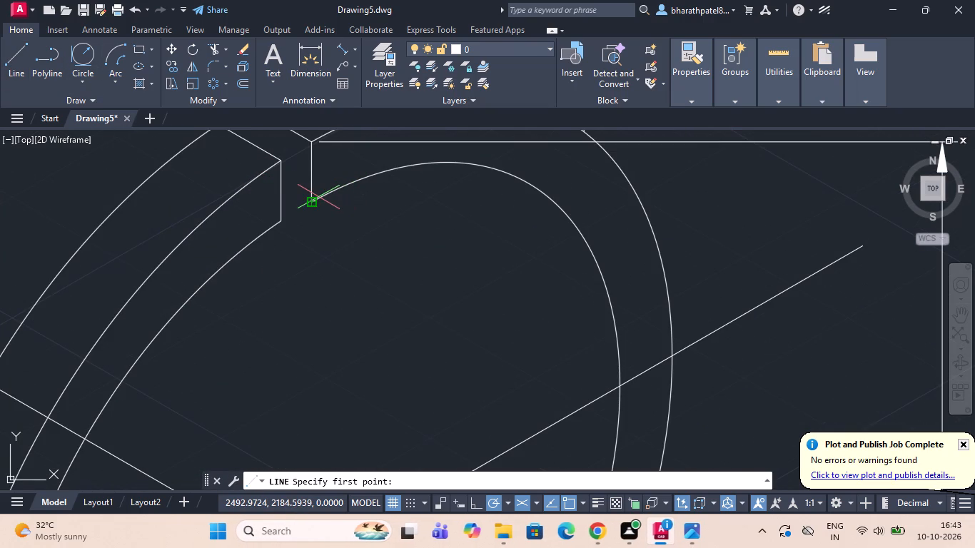
pyautogui.click(333, 191)
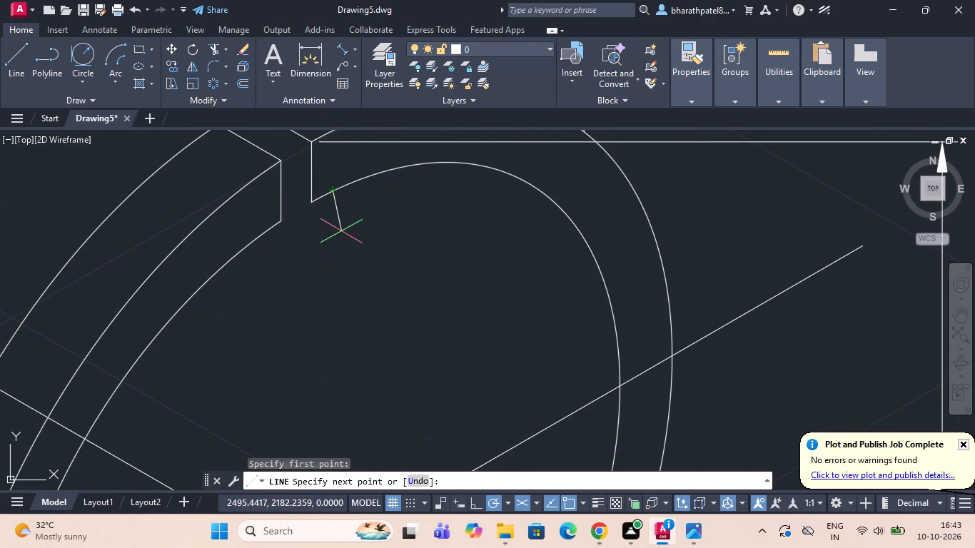
pyautogui.scroll(-4, 341, 230)
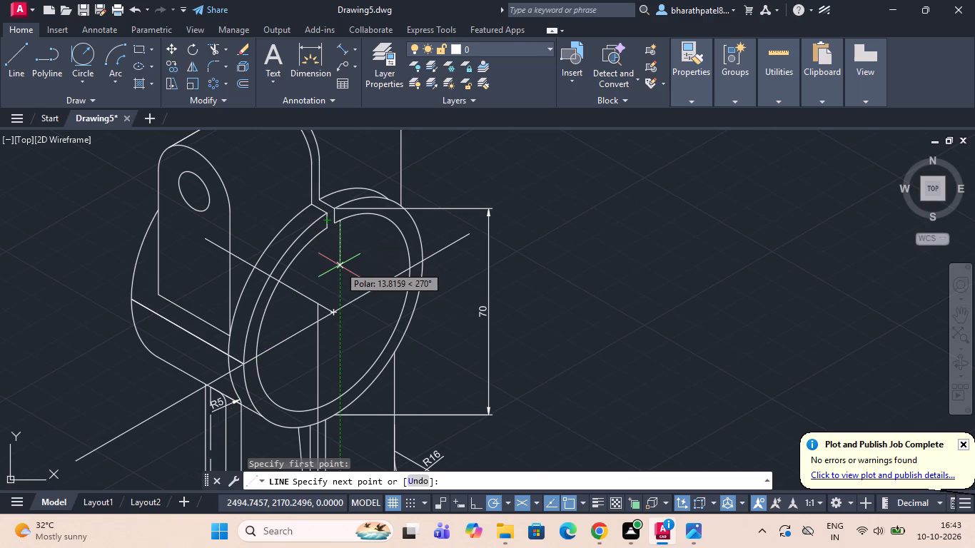
pyautogui.write('60')
pyautogui.press('Return')
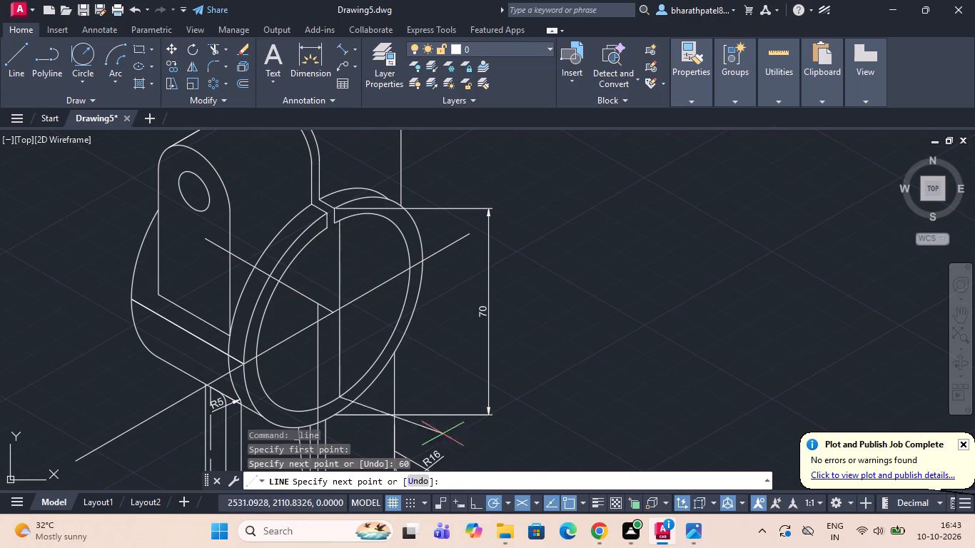
pyautogui.scroll(2, 357, 395)
pyautogui.scroll(-1, 354, 393)
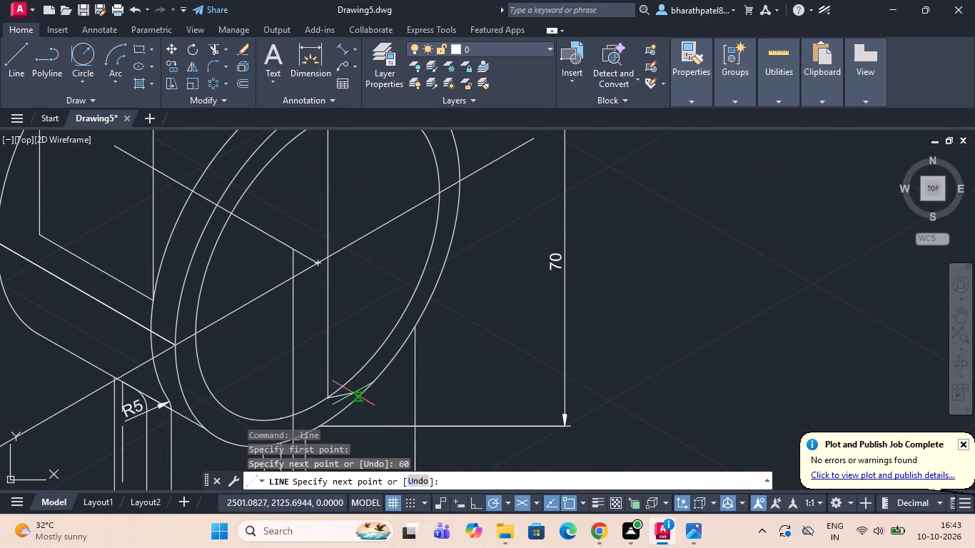
pyautogui.scroll(-1, 340, 402)
pyautogui.scroll(2, 340, 402)
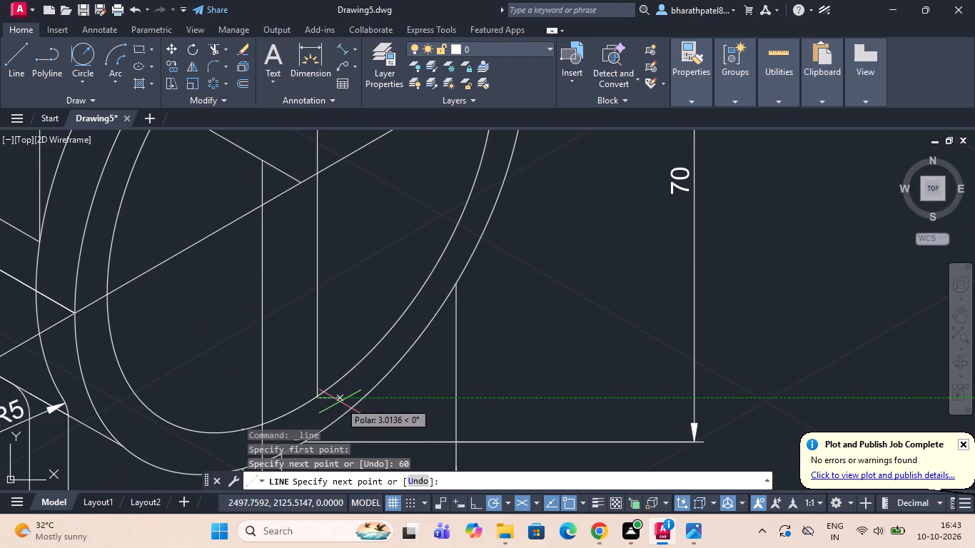
pyautogui.click(340, 402)
pyautogui.press('Escape')
# Add a 60 aligned dimension between the ends of the vertical helper line, placed between the disc and the 70 dimension.
pyautogui.scroll(3, 330, 400)
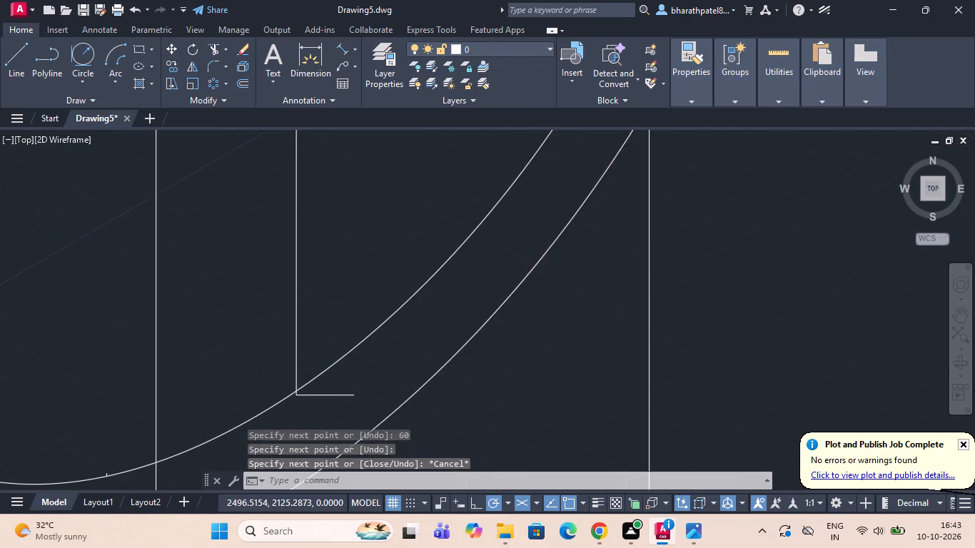
pyautogui.scroll(-3, 227, 308)
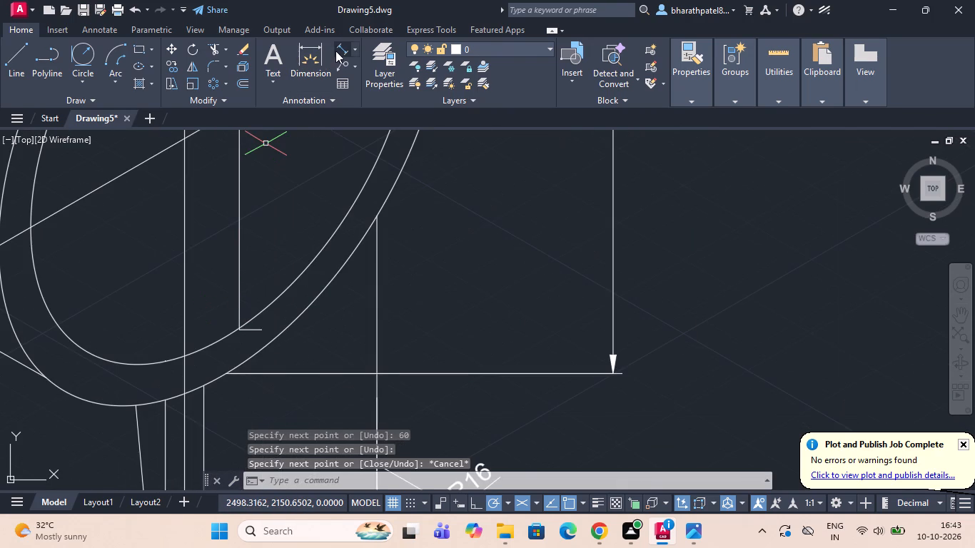
pyautogui.click(335, 51)
pyautogui.scroll(-6, 315, 165)
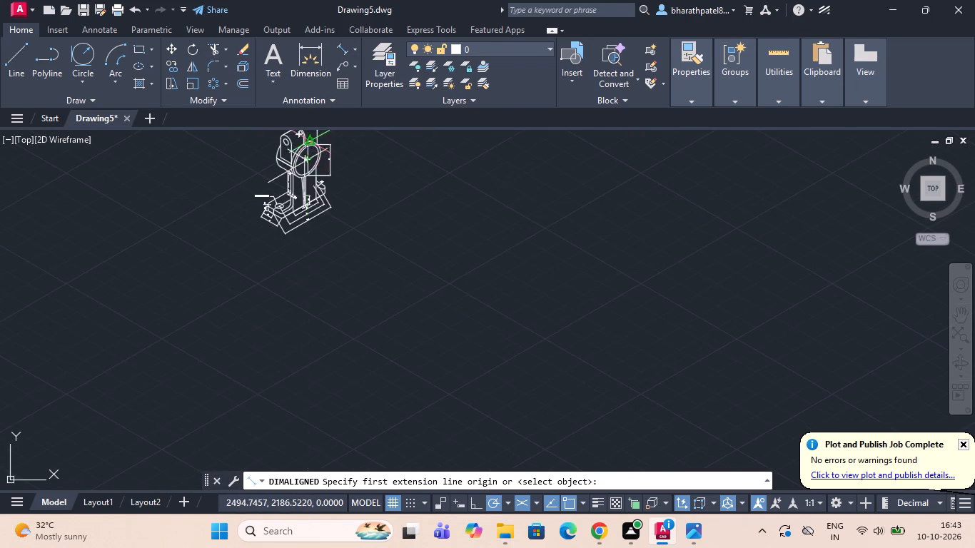
pyautogui.scroll(7, 310, 141)
pyautogui.scroll(4, 250, 199)
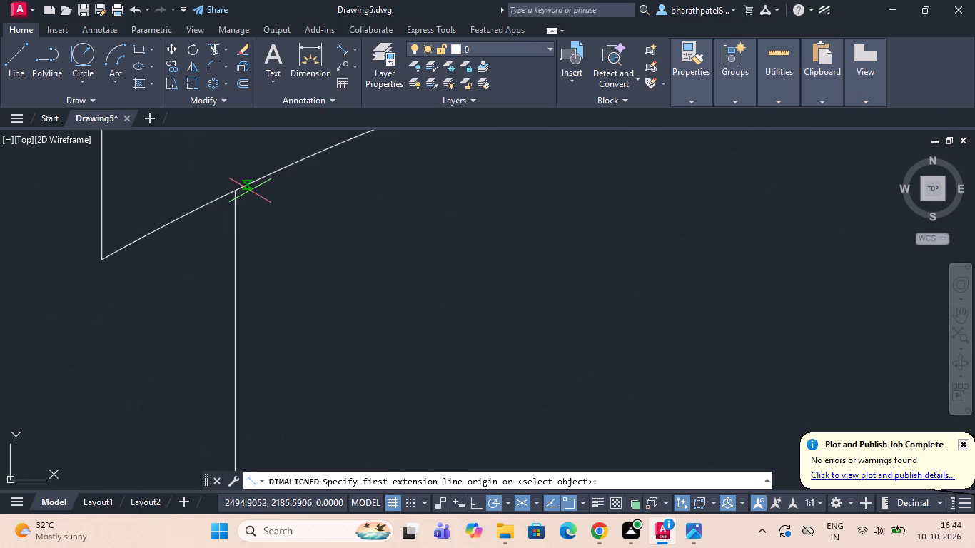
pyautogui.click(232, 192)
pyautogui.scroll(-9, 232, 192)
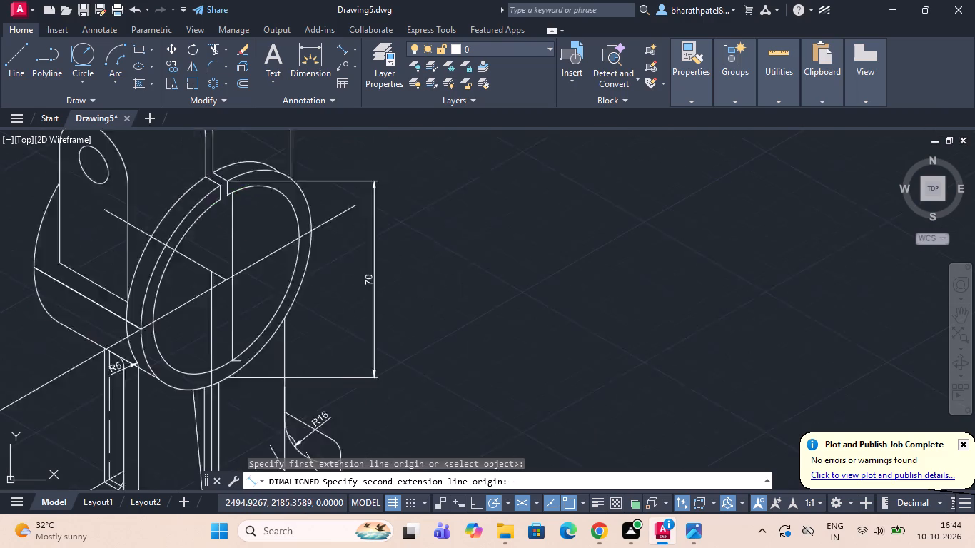
pyautogui.scroll(3, 235, 253)
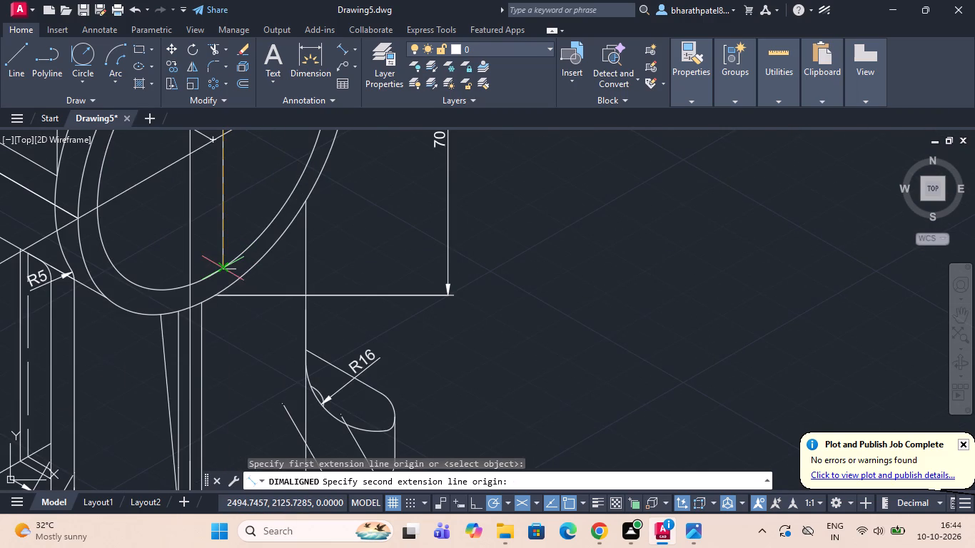
pyautogui.scroll(3, 223, 268)
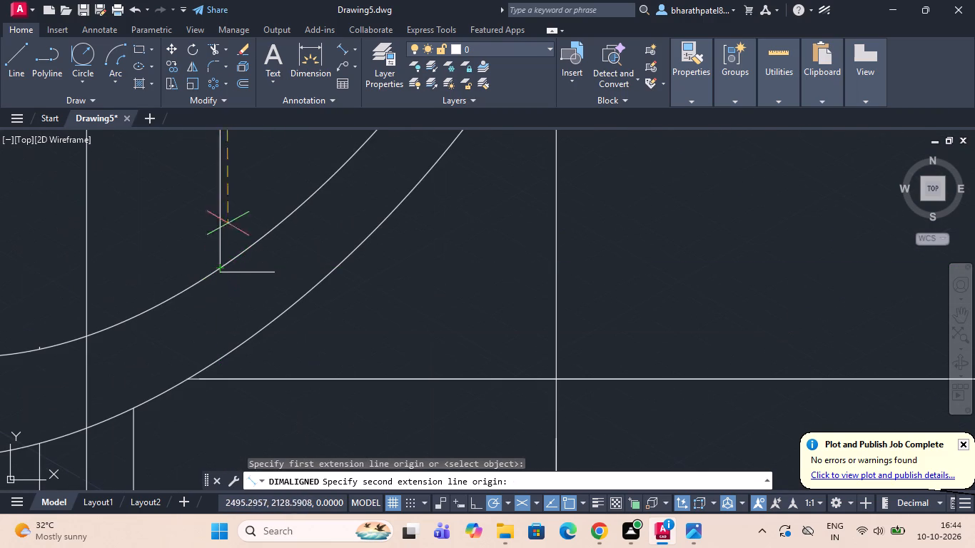
pyautogui.scroll(3, 225, 265)
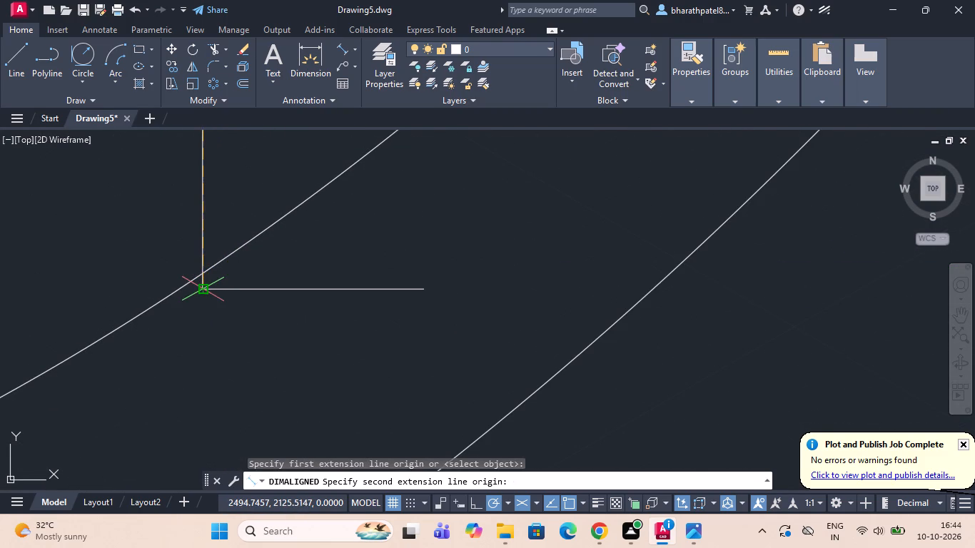
pyautogui.click(202, 288)
pyautogui.scroll(-10, 202, 288)
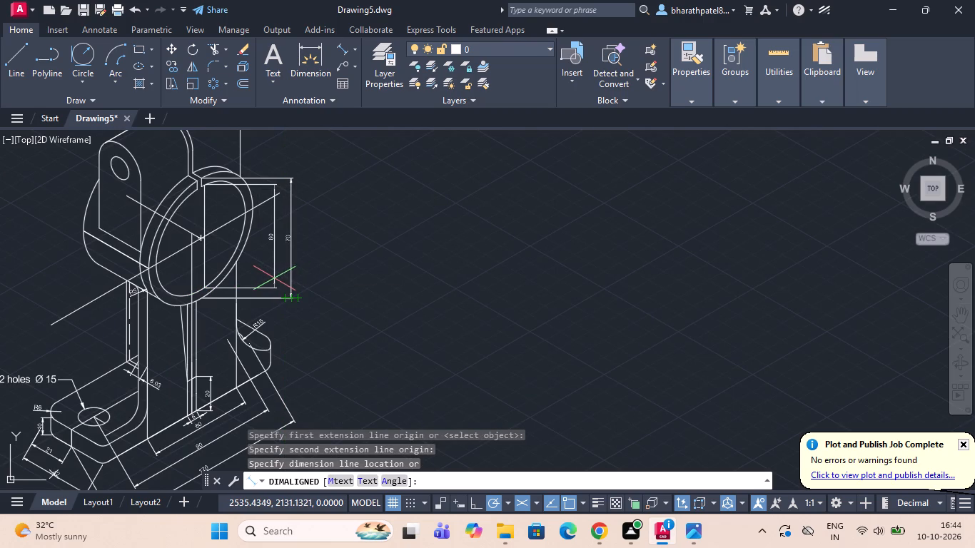
pyautogui.click(276, 278)
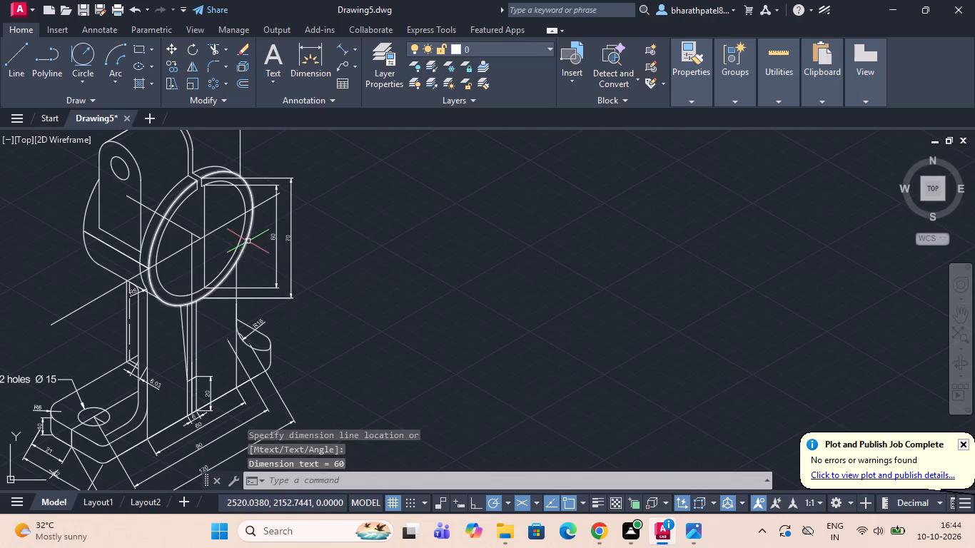
# Erase the 60-unit vertical helper line across the front disc.
pyautogui.click(206, 221)
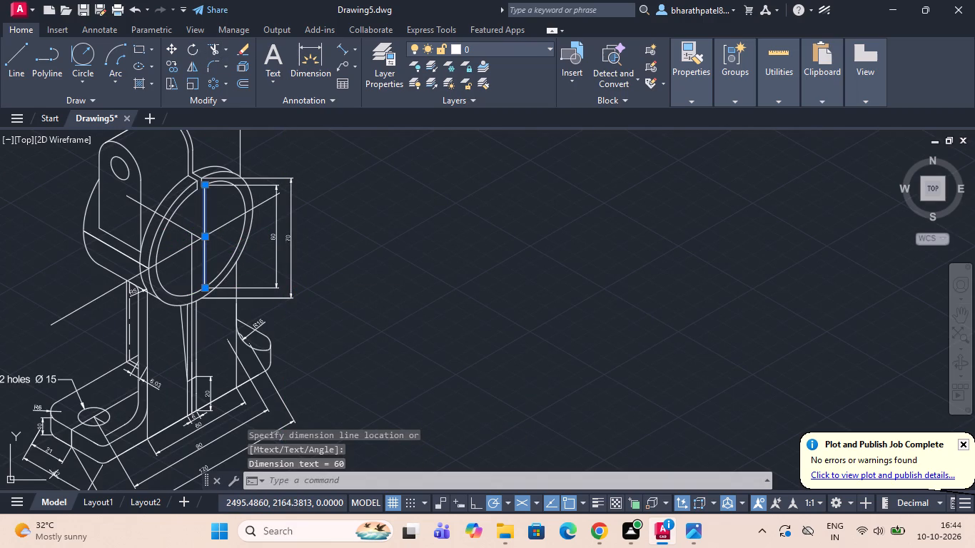
pyautogui.press('Delete')
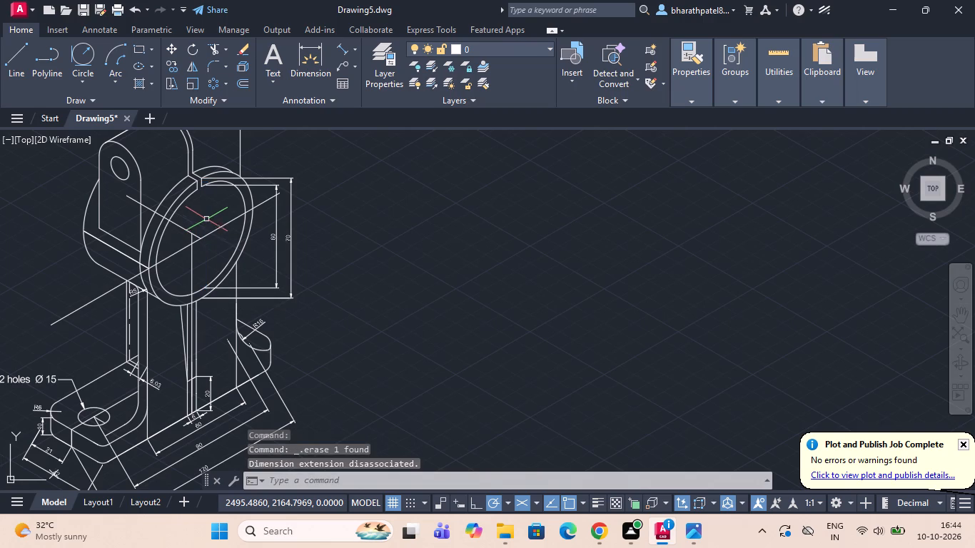
# Examine the bracket's existing dimensions around the front disc, the upright and the base for what is missing.
pyautogui.scroll(4, 208, 297)
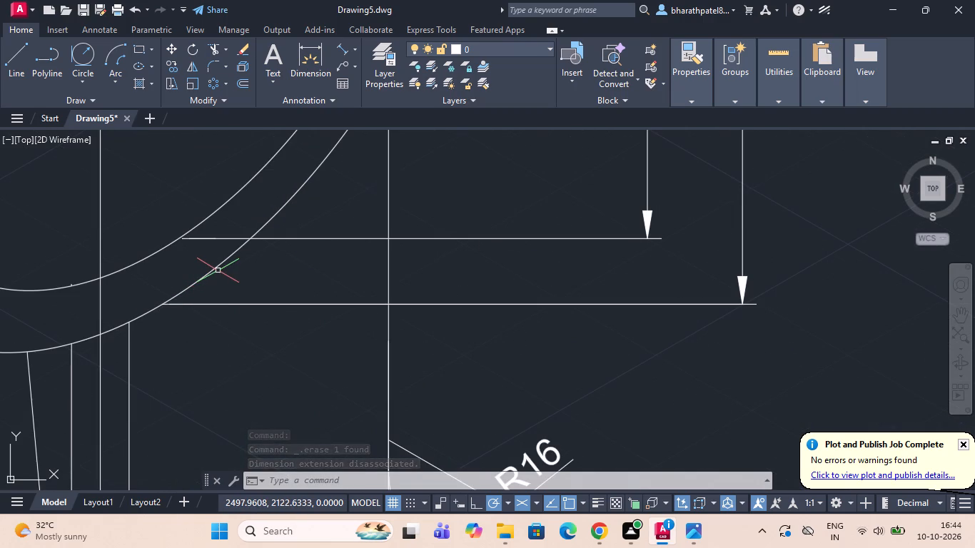
pyautogui.scroll(-4, 218, 270)
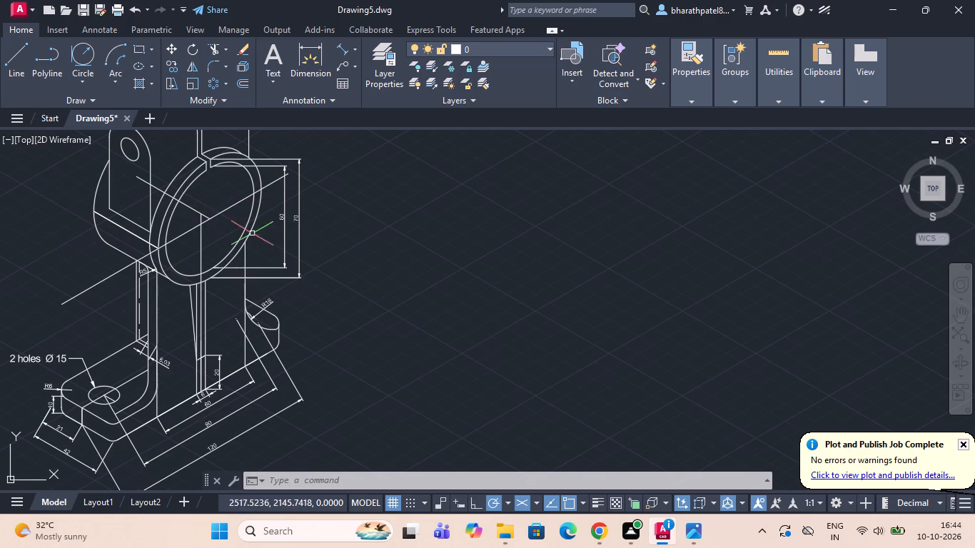
pyautogui.scroll(-1, 268, 241)
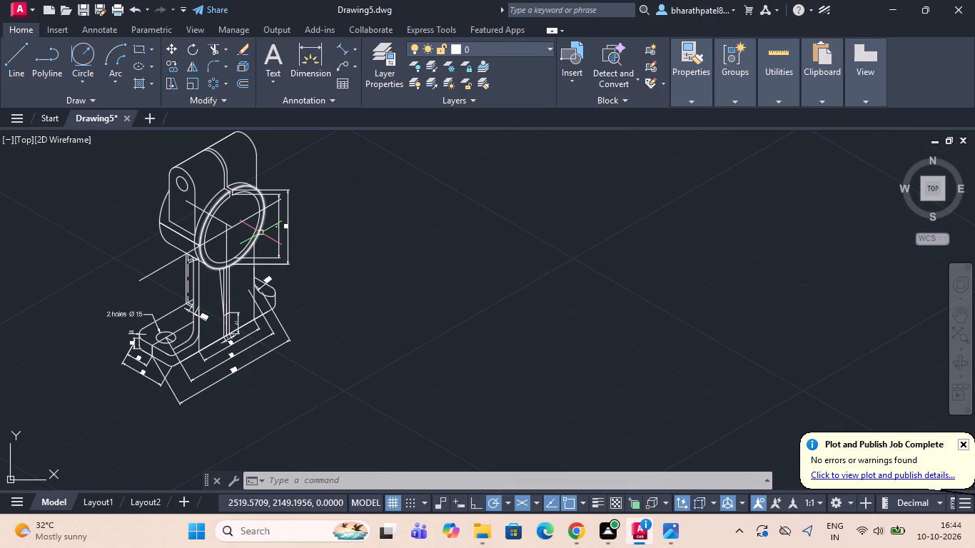
pyautogui.scroll(1, 163, 236)
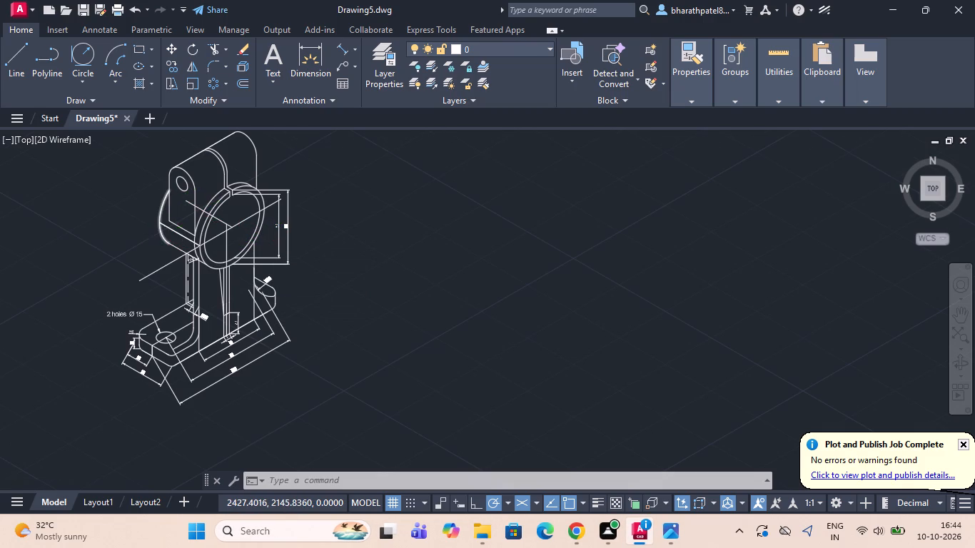
pyautogui.scroll(3, 194, 294)
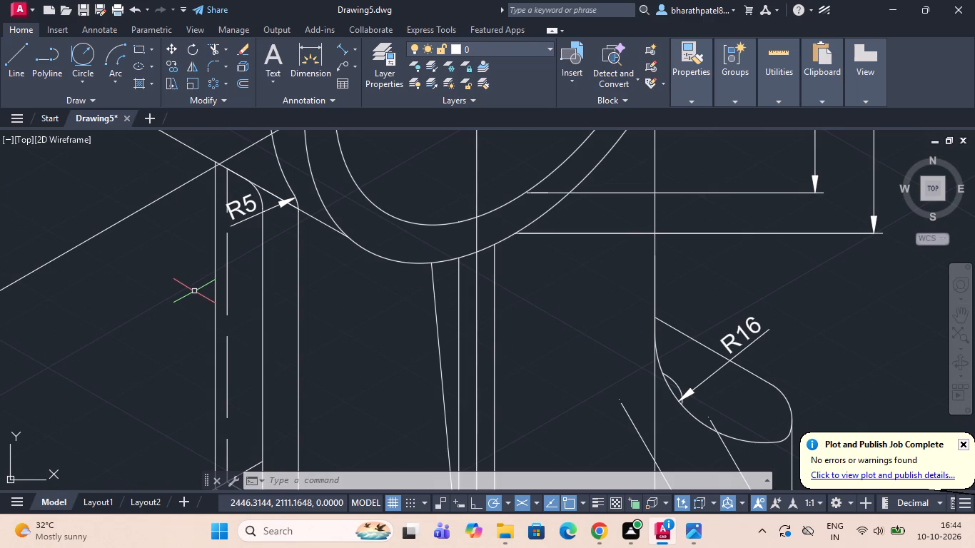
pyautogui.scroll(-3, 193, 288)
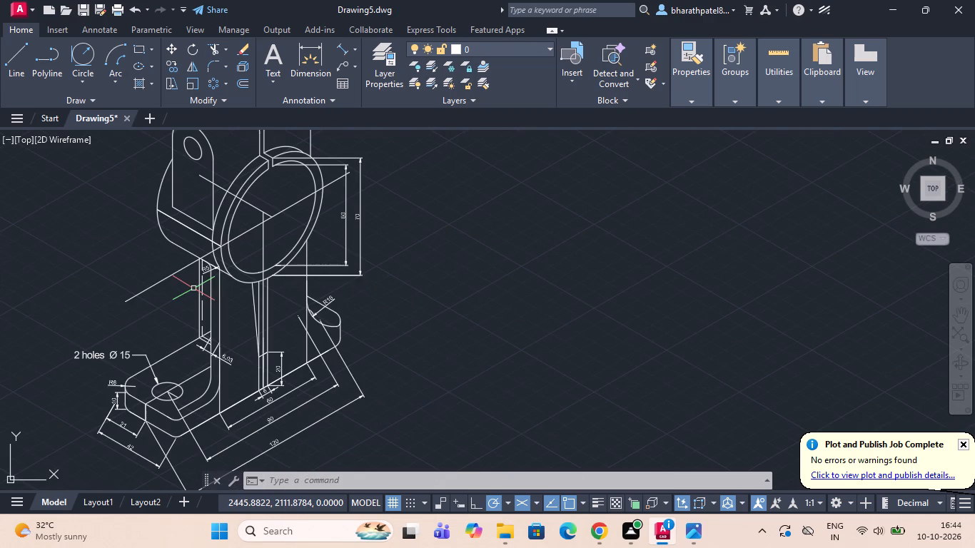
pyautogui.scroll(-2, 208, 256)
pyautogui.scroll(2, 224, 210)
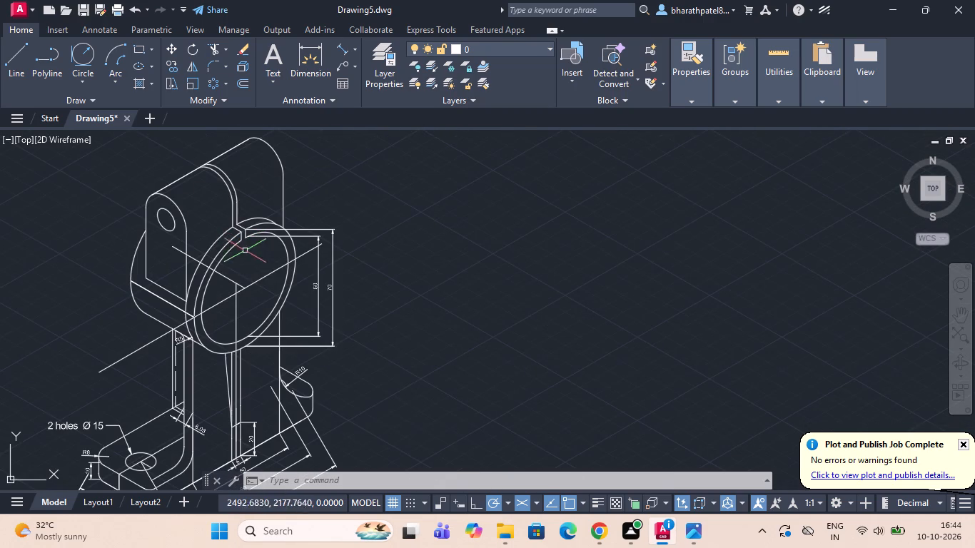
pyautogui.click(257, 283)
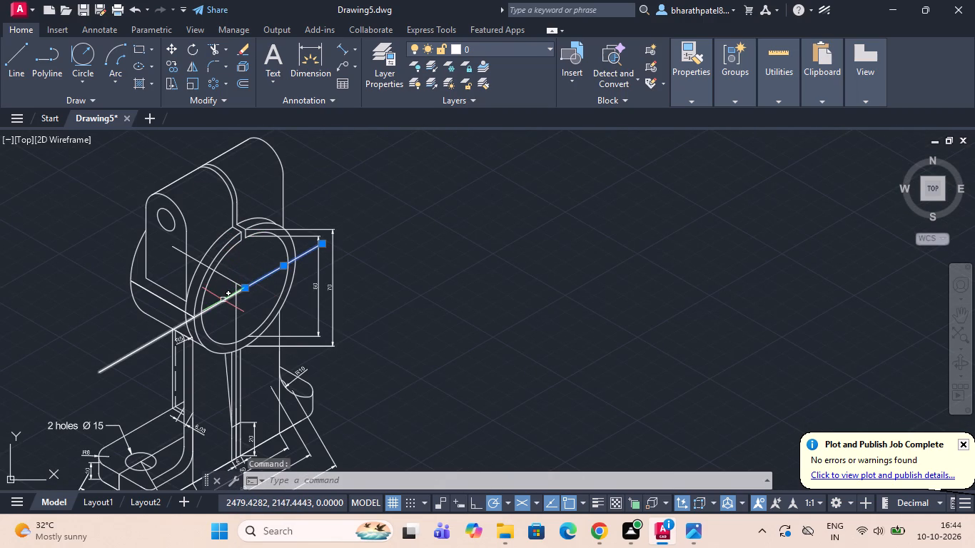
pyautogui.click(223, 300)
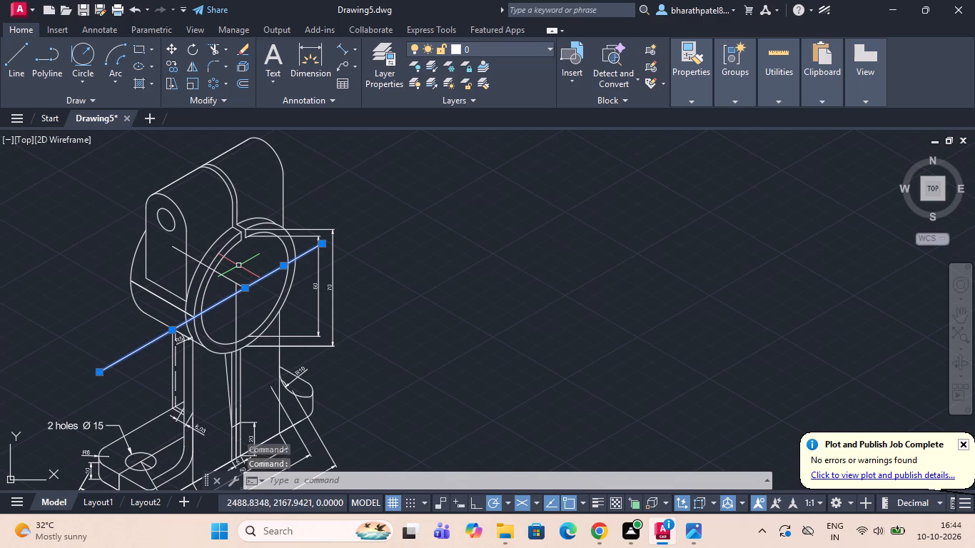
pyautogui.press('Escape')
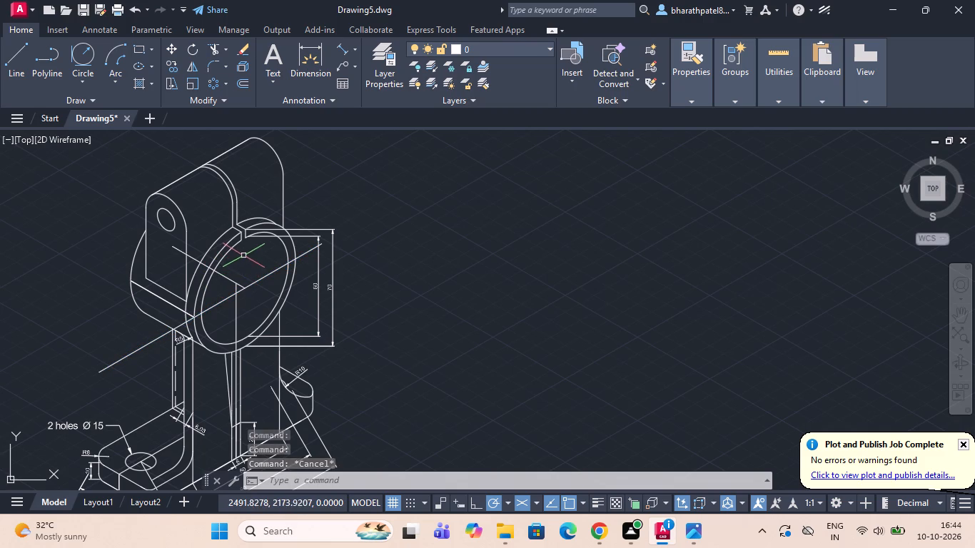
# Draw a line about 44 units long from the front disc's outer rim, where the centre line crosses it, to the cylinder's rear edge.
pyautogui.scroll(-2, 243, 255)
pyautogui.scroll(3, 196, 285)
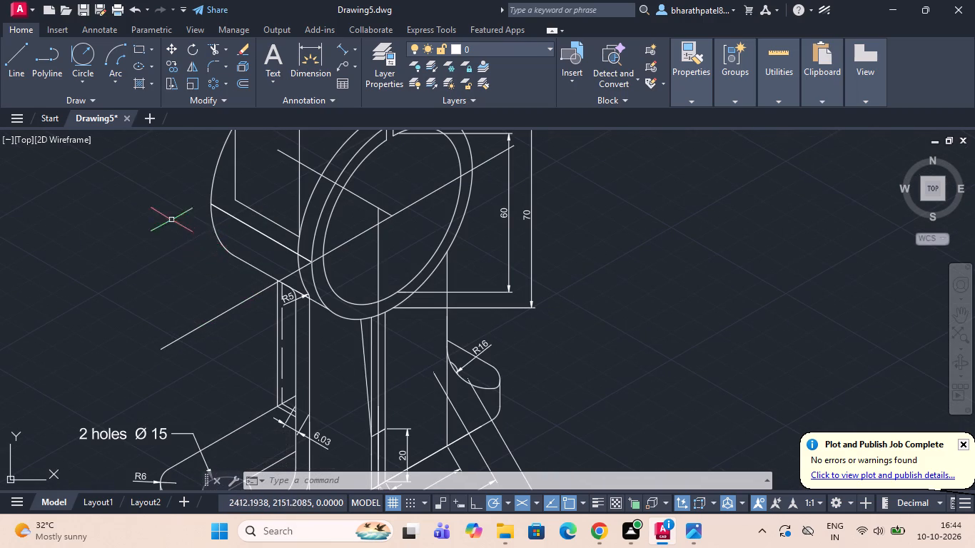
pyautogui.click(22, 54)
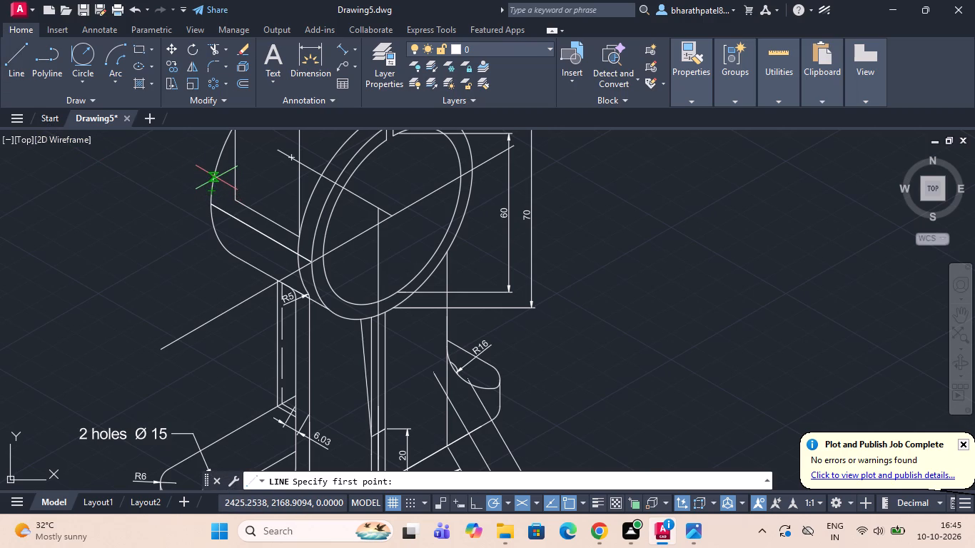
pyautogui.scroll(-2, 219, 182)
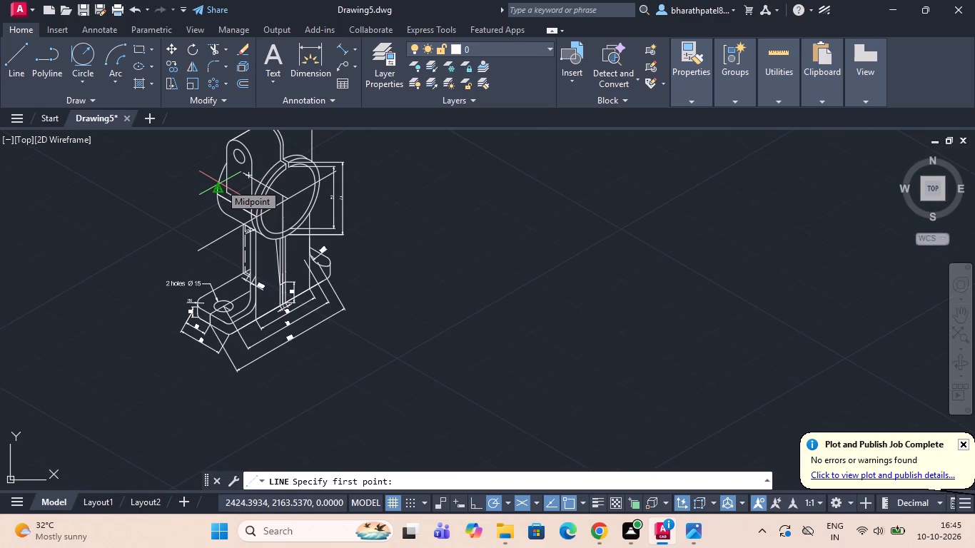
pyautogui.scroll(2, 220, 183)
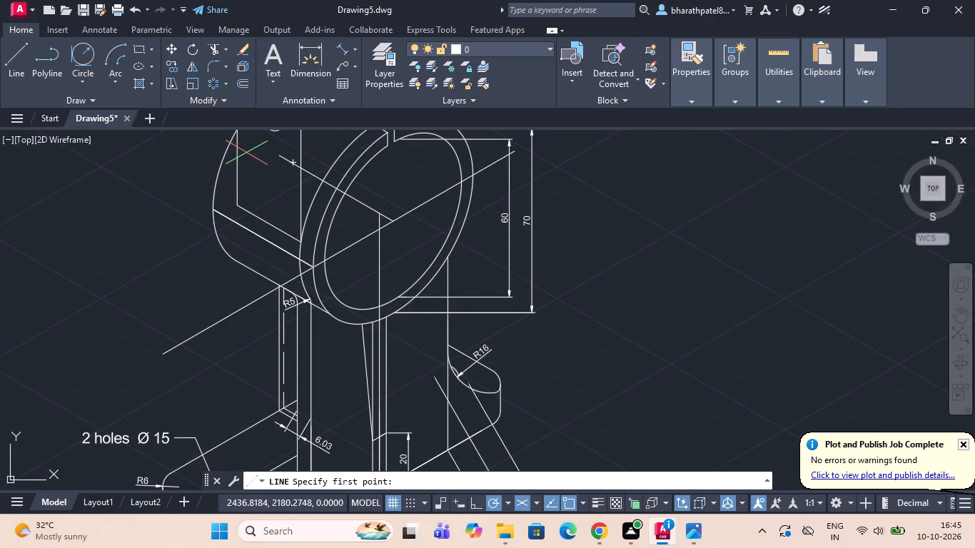
pyautogui.moveTo(314, 270); pyautogui.dragTo(302, 265)
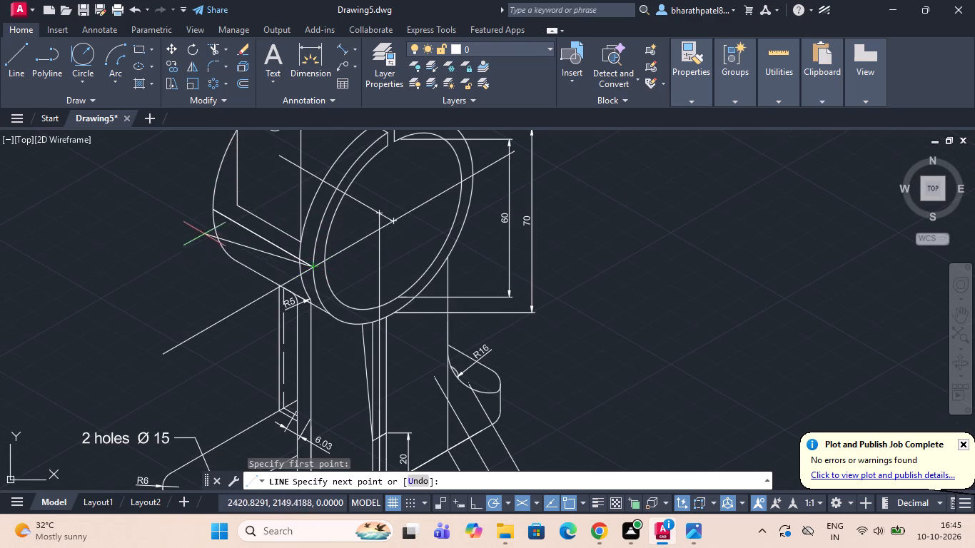
pyautogui.click(210, 207)
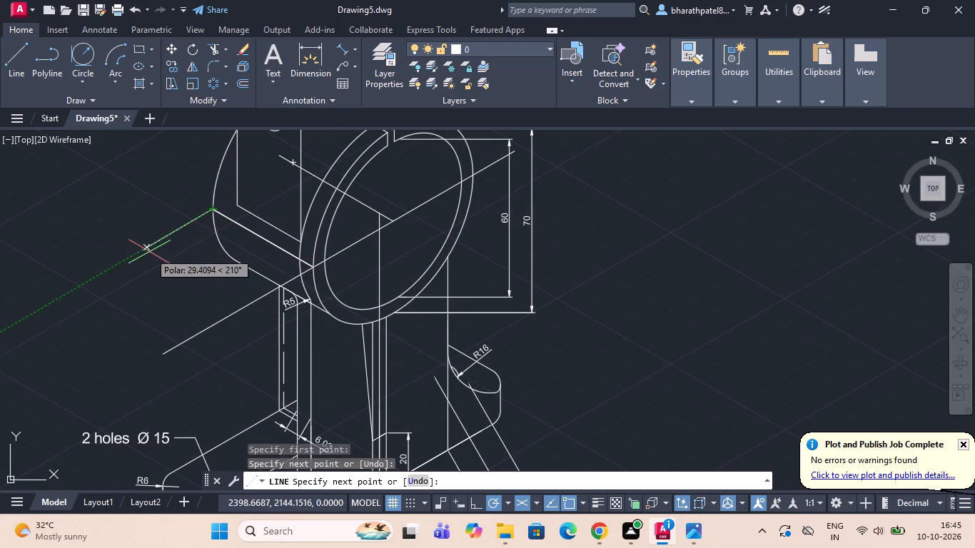
pyautogui.press('Escape')
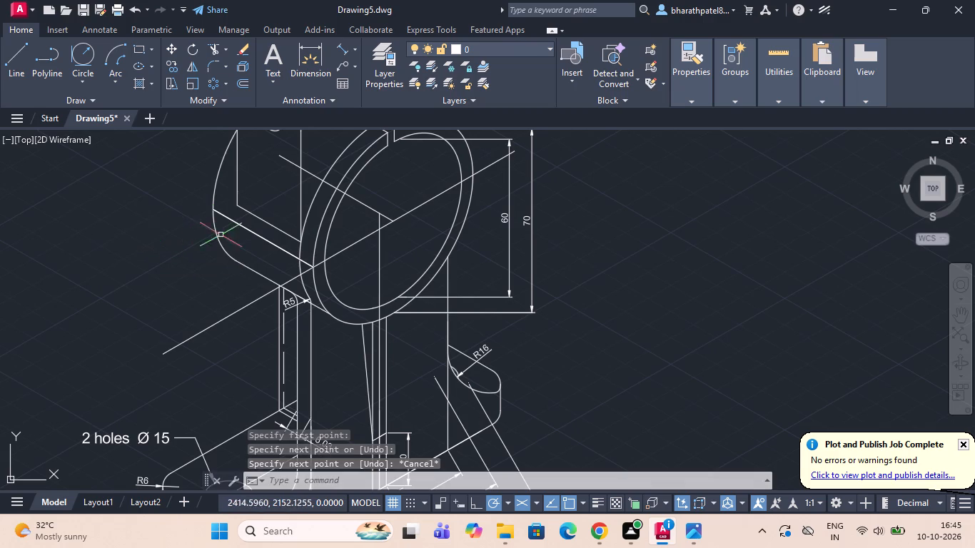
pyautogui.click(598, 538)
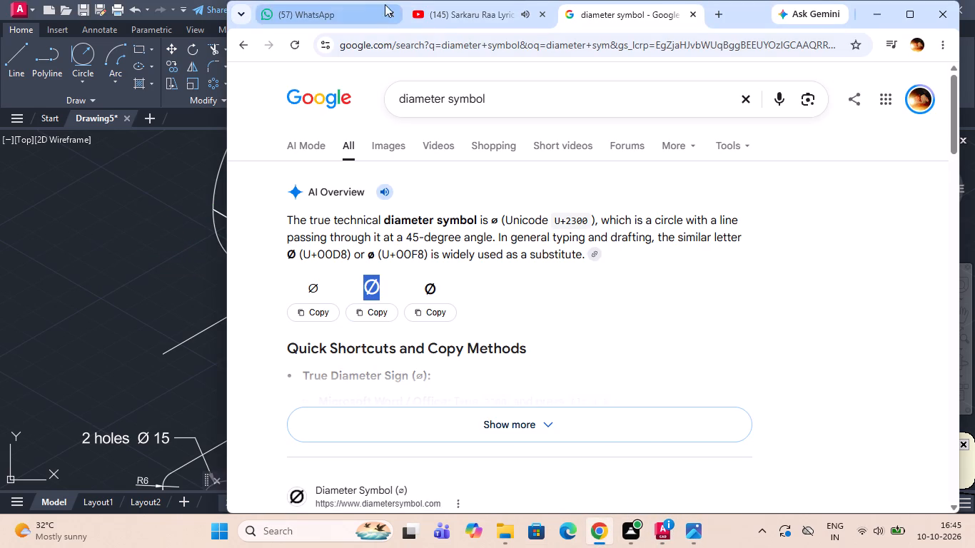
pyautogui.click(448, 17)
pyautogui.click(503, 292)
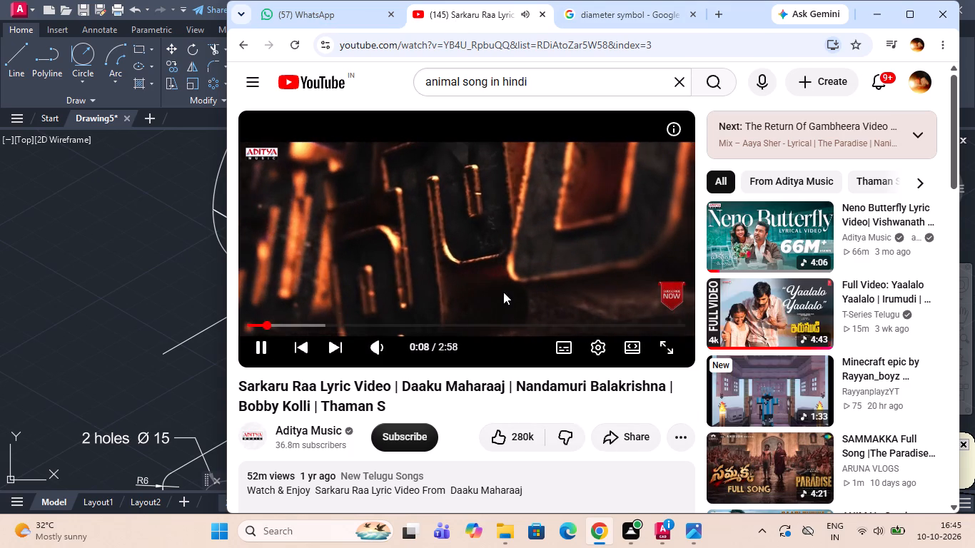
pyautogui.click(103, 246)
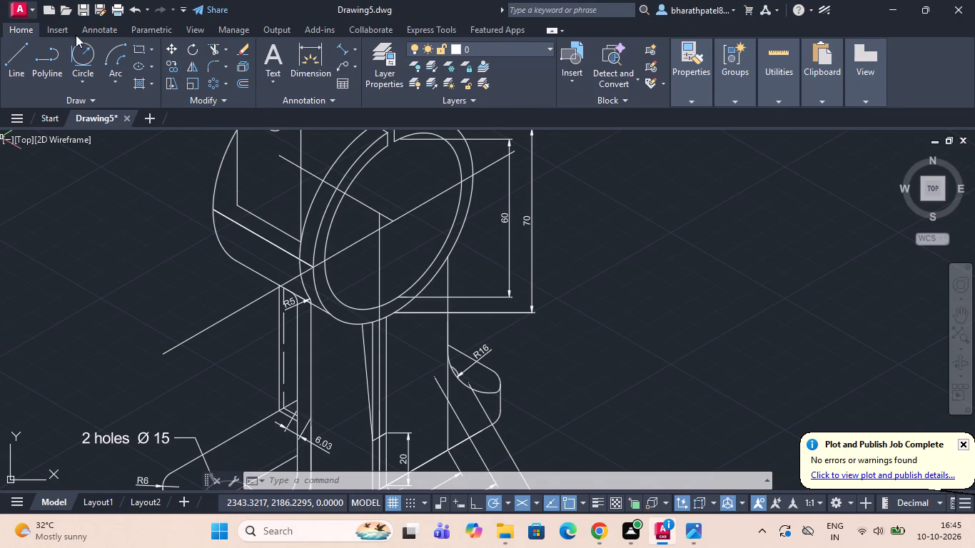
# Add a 44 aligned dimension along the cylinder's side line, from the disc's rim to the rear edge, placed outside below the cylinder.
pyautogui.click(348, 46)
pyautogui.click(313, 268)
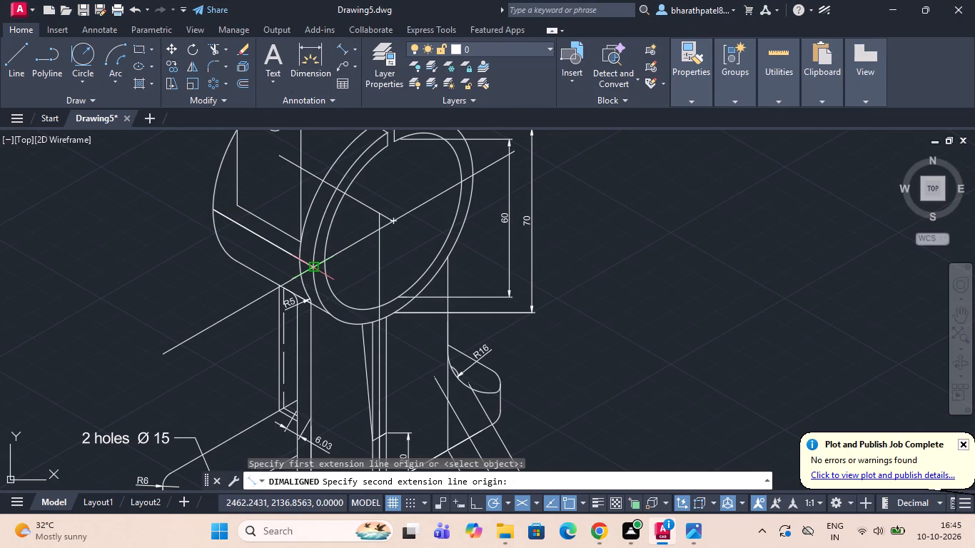
pyautogui.scroll(3, 183, 206)
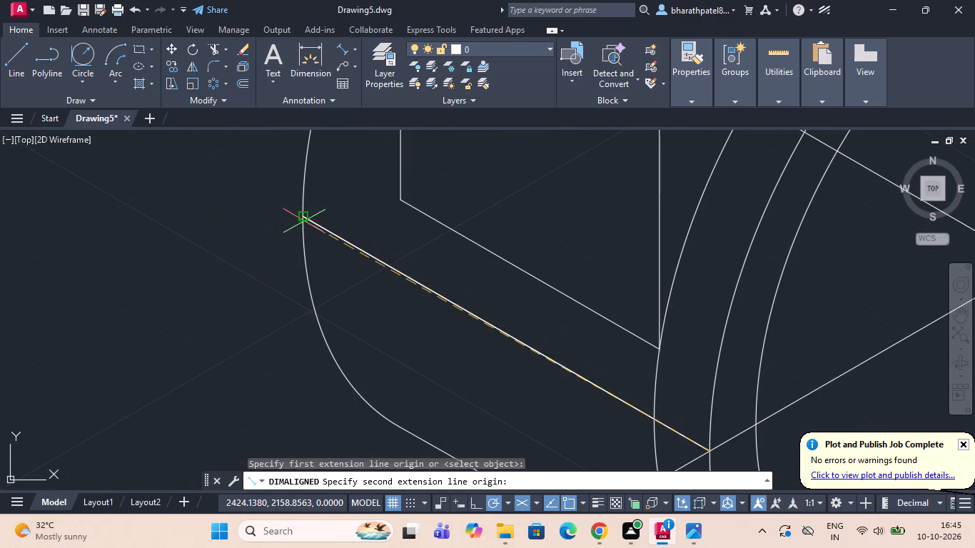
pyautogui.click(304, 213)
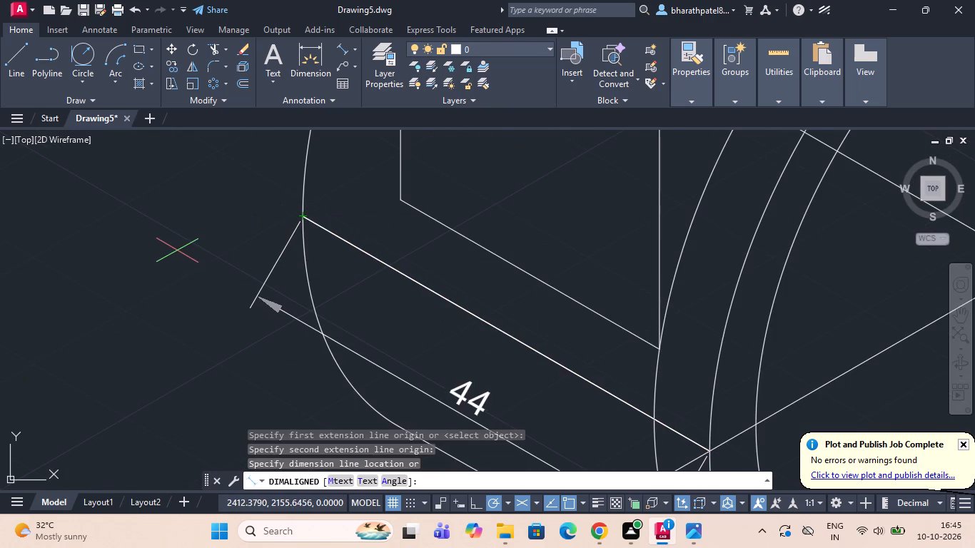
pyautogui.scroll(-3, 177, 249)
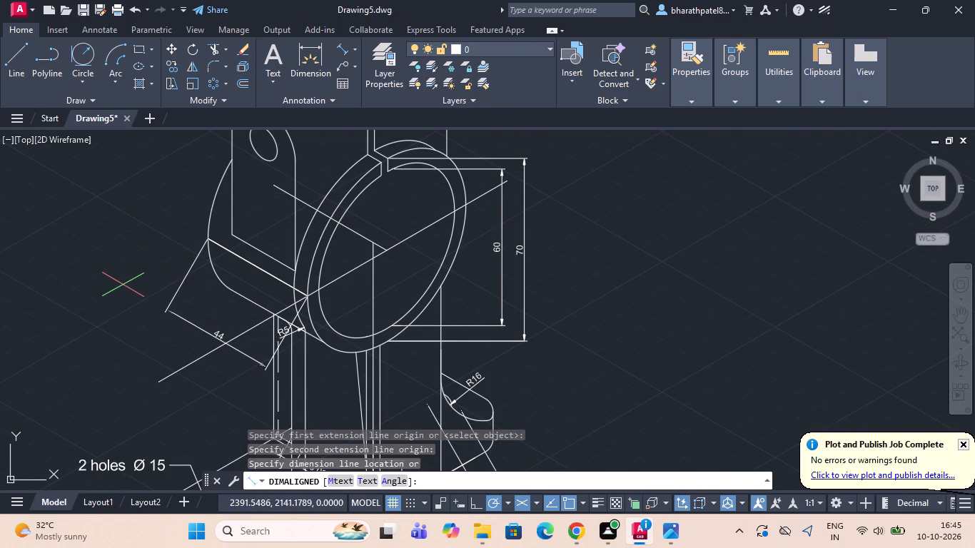
pyautogui.click(123, 285)
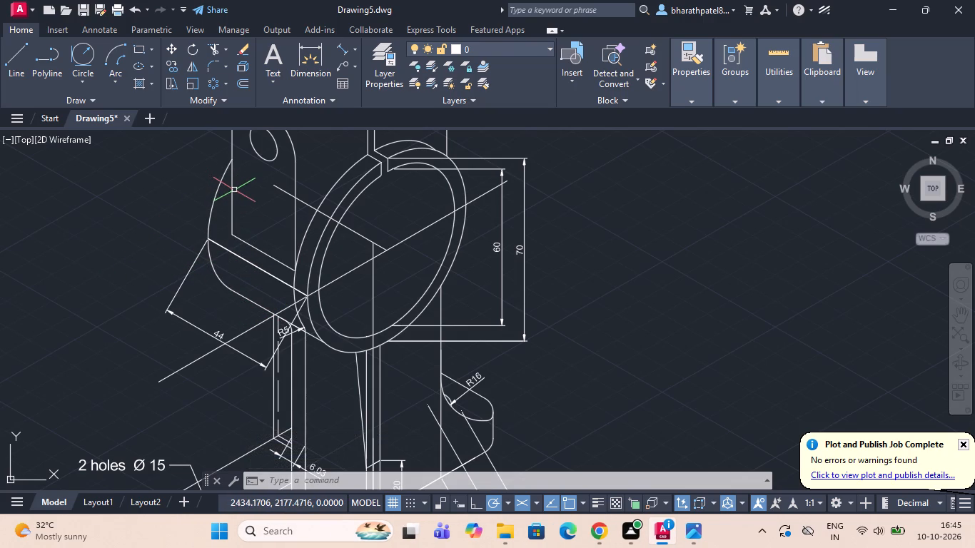
# Erase the long diagonal construction line running from the disc's centre across its rim and past the top of the upright.
pyautogui.click(265, 320)
pyautogui.press('Delete')
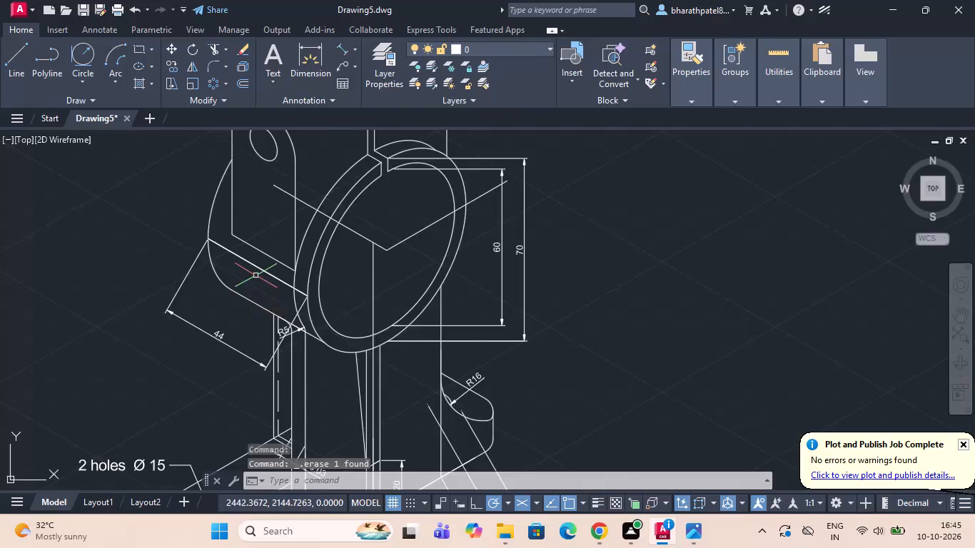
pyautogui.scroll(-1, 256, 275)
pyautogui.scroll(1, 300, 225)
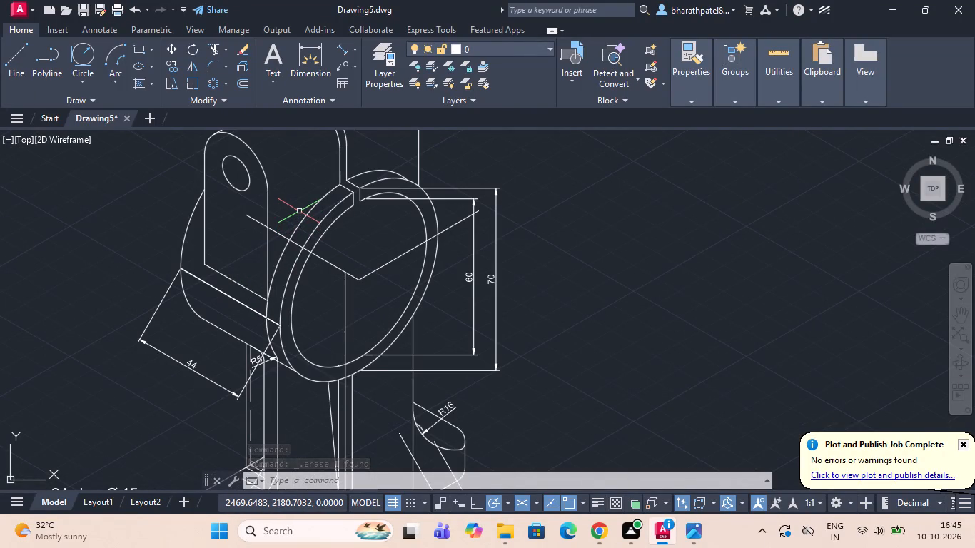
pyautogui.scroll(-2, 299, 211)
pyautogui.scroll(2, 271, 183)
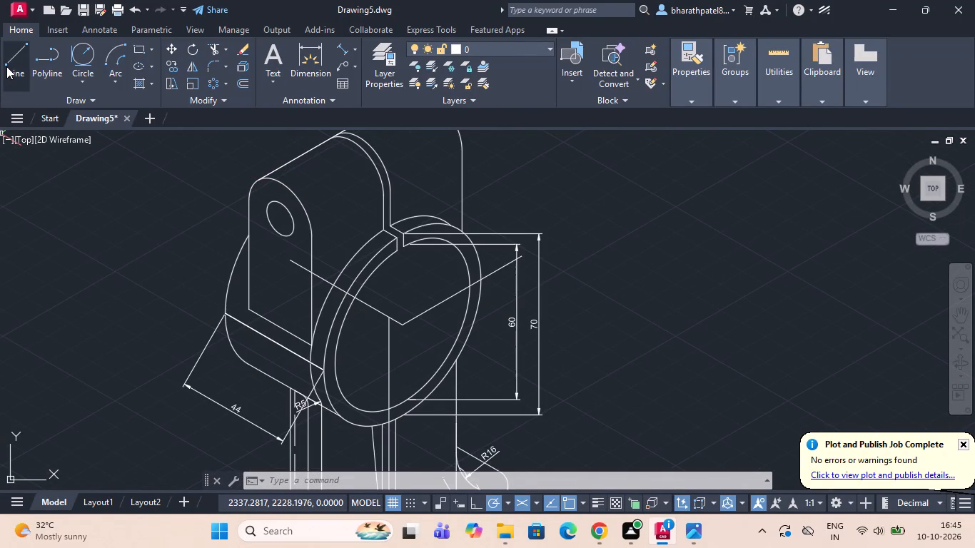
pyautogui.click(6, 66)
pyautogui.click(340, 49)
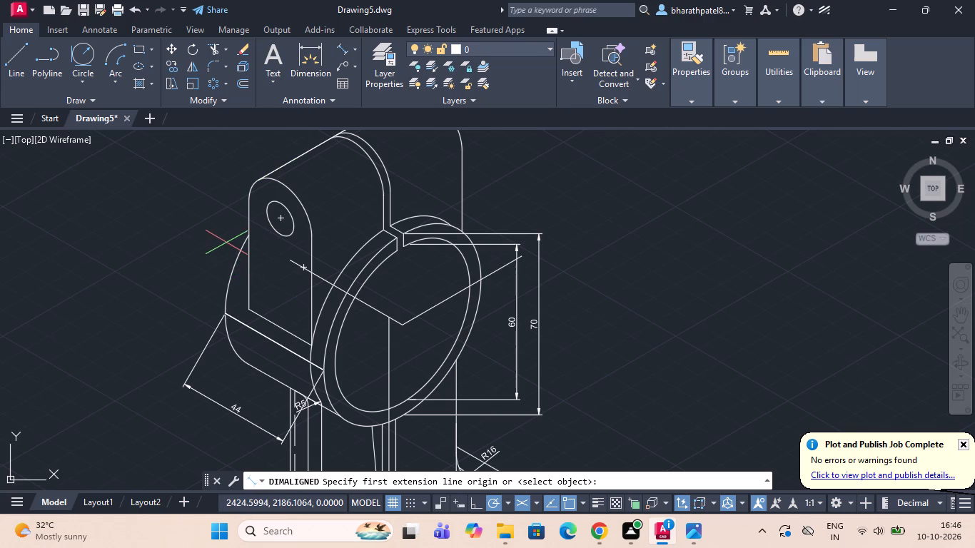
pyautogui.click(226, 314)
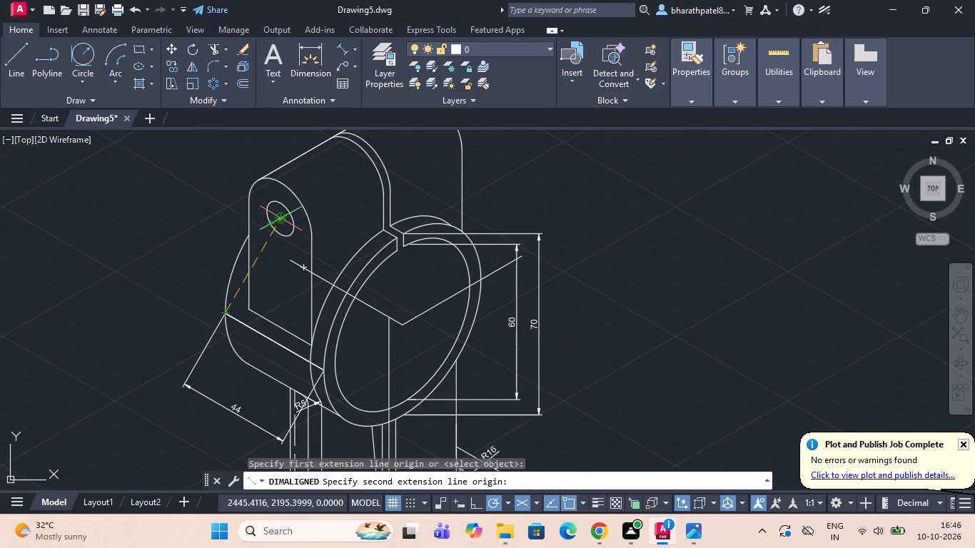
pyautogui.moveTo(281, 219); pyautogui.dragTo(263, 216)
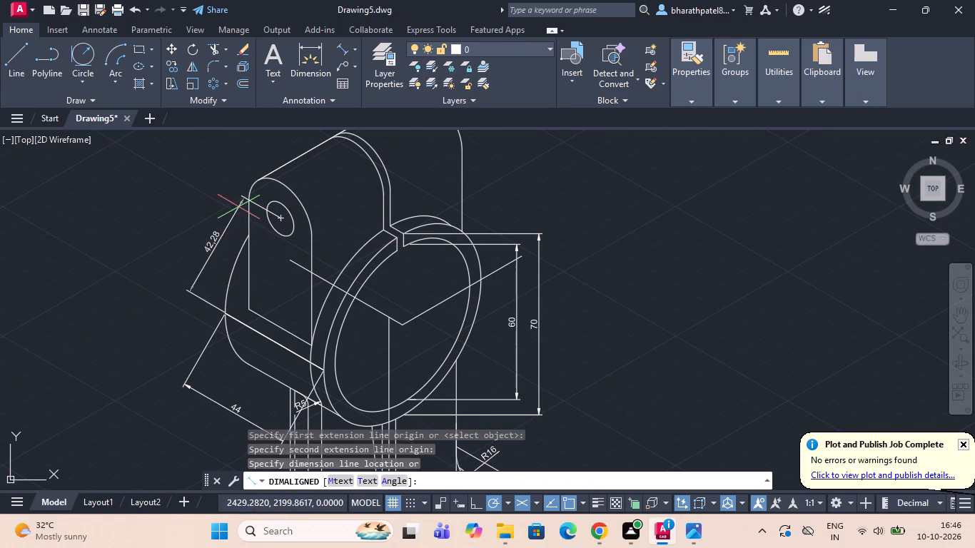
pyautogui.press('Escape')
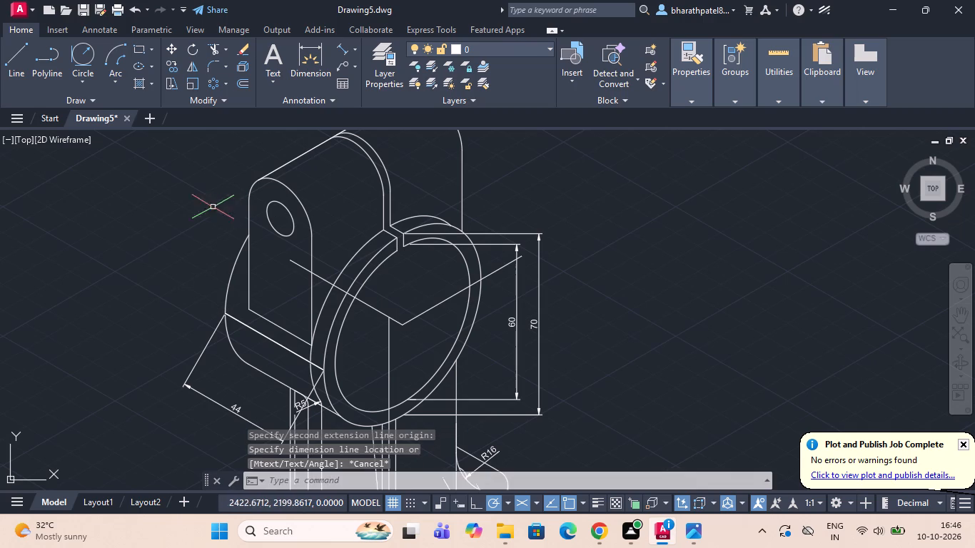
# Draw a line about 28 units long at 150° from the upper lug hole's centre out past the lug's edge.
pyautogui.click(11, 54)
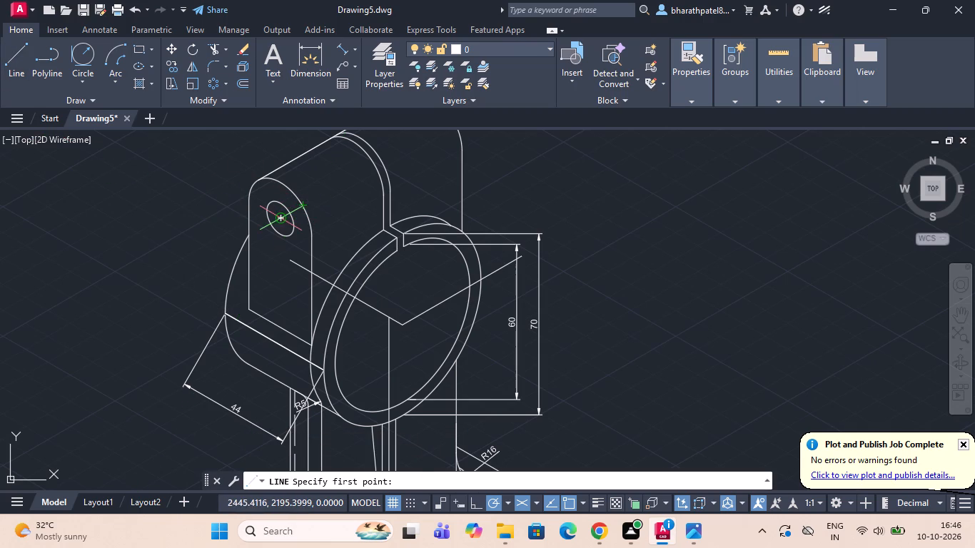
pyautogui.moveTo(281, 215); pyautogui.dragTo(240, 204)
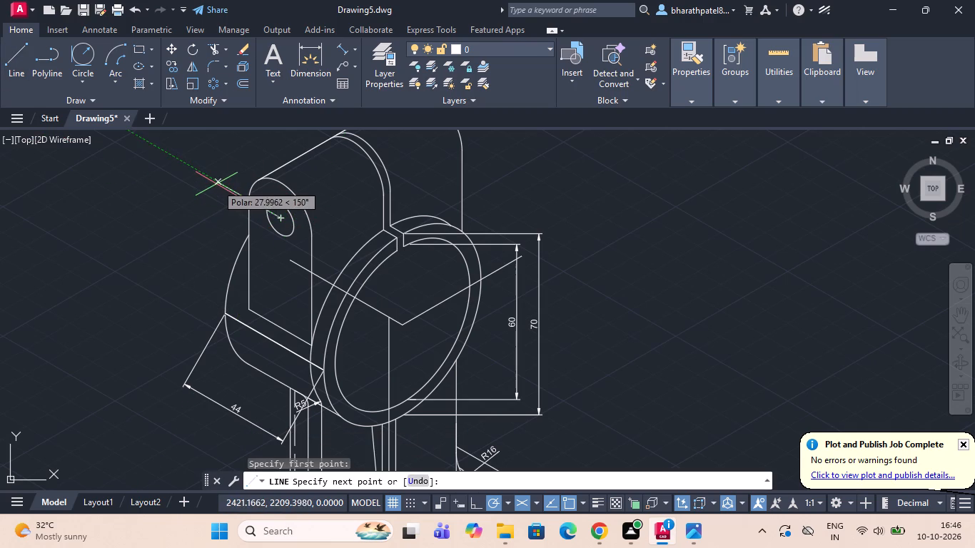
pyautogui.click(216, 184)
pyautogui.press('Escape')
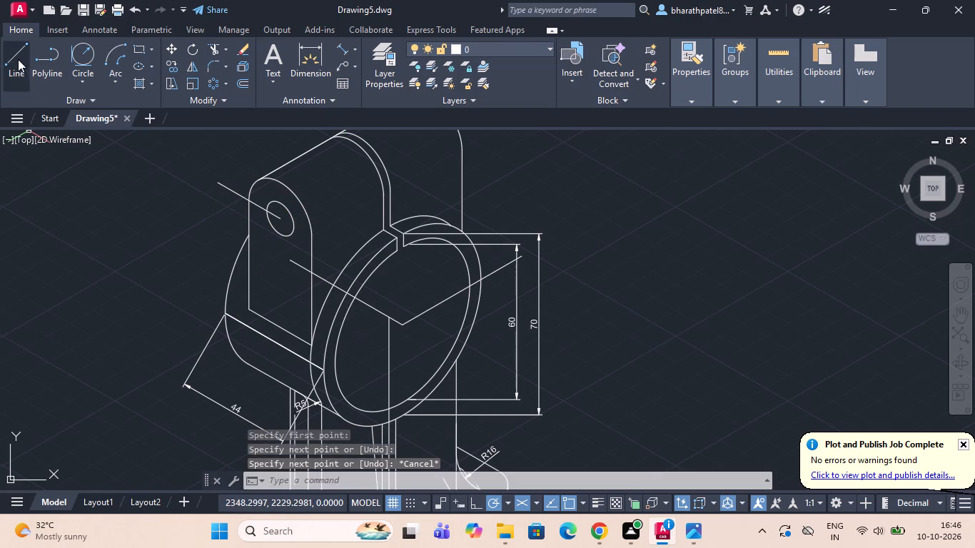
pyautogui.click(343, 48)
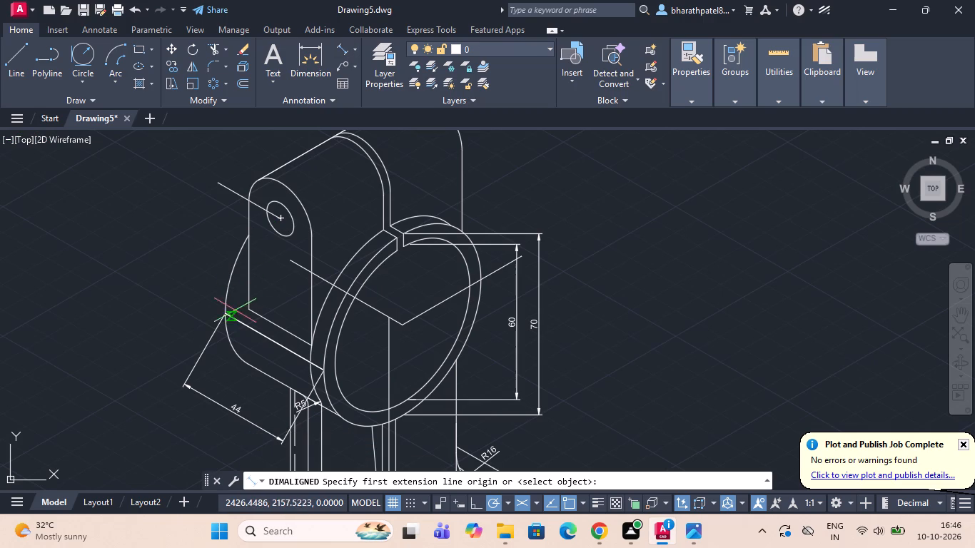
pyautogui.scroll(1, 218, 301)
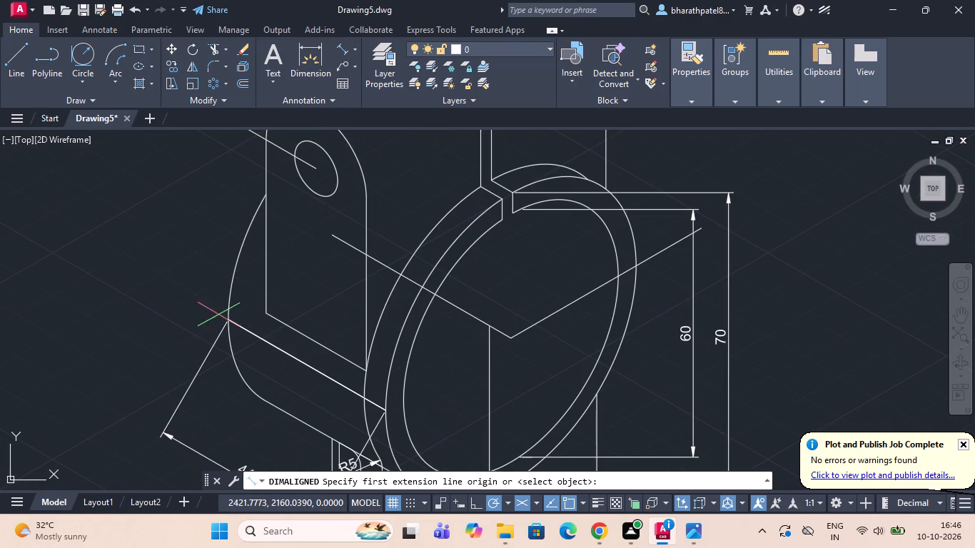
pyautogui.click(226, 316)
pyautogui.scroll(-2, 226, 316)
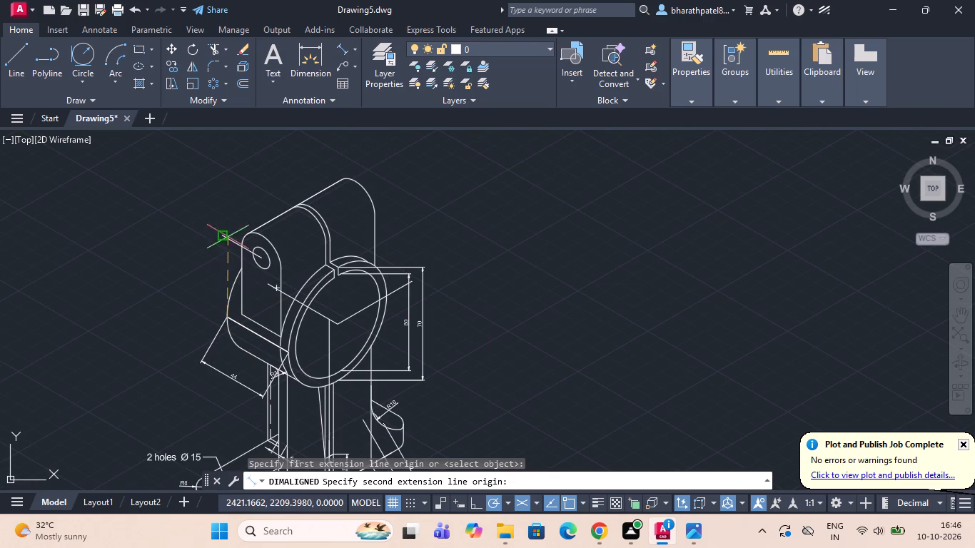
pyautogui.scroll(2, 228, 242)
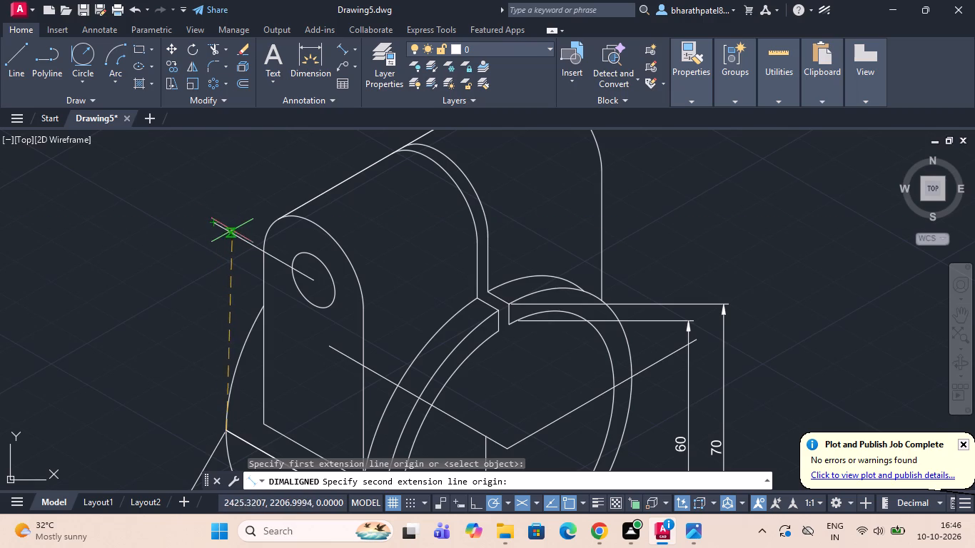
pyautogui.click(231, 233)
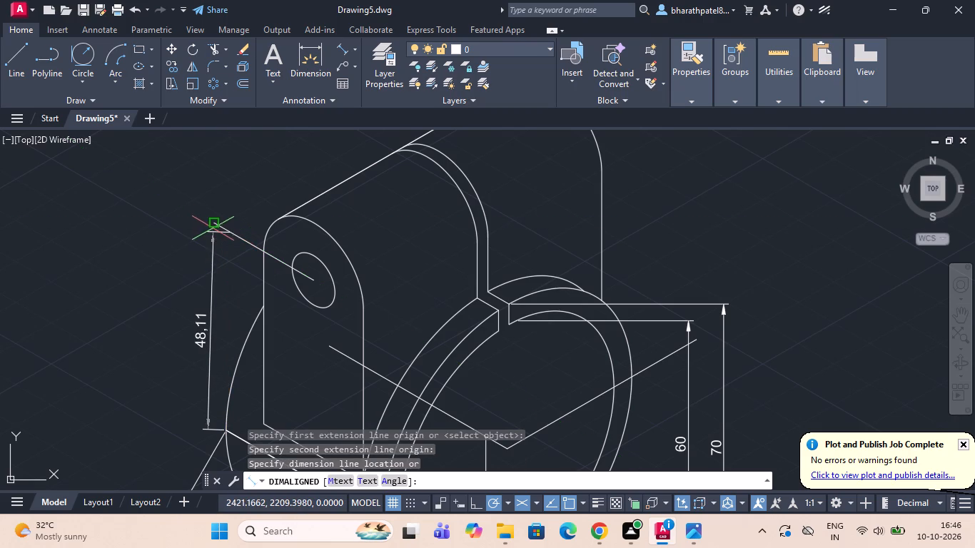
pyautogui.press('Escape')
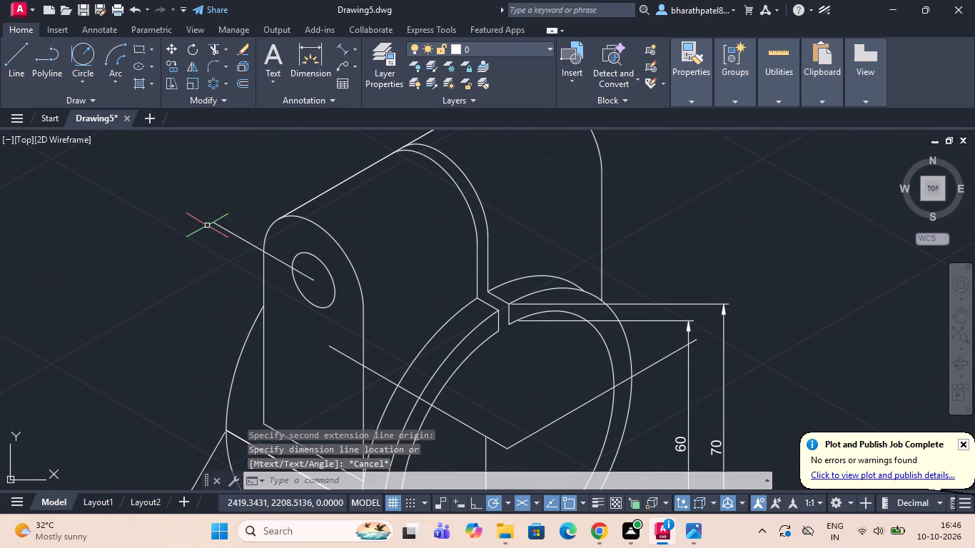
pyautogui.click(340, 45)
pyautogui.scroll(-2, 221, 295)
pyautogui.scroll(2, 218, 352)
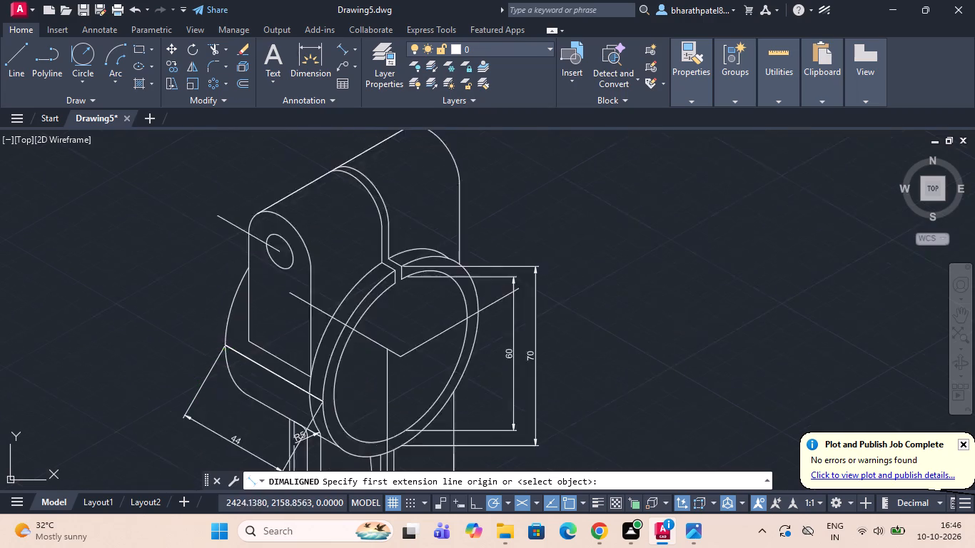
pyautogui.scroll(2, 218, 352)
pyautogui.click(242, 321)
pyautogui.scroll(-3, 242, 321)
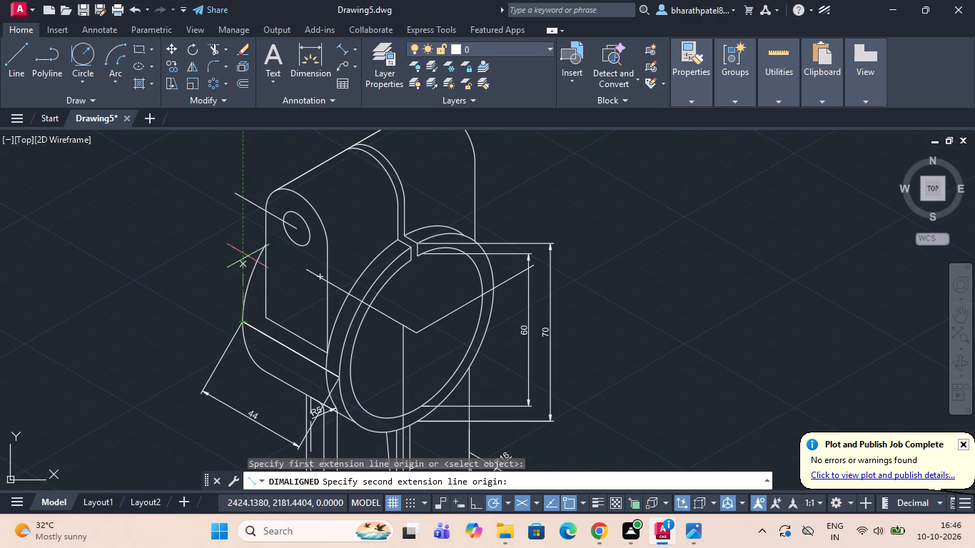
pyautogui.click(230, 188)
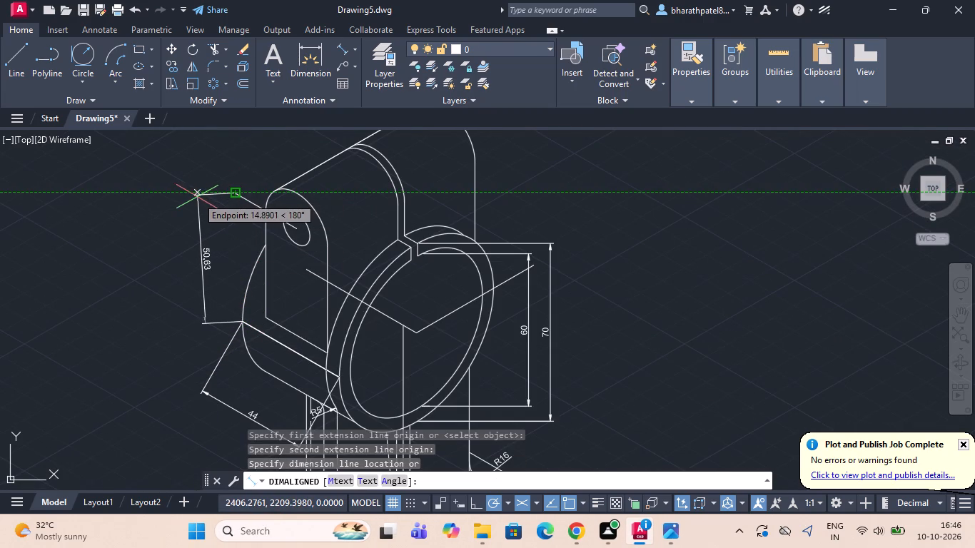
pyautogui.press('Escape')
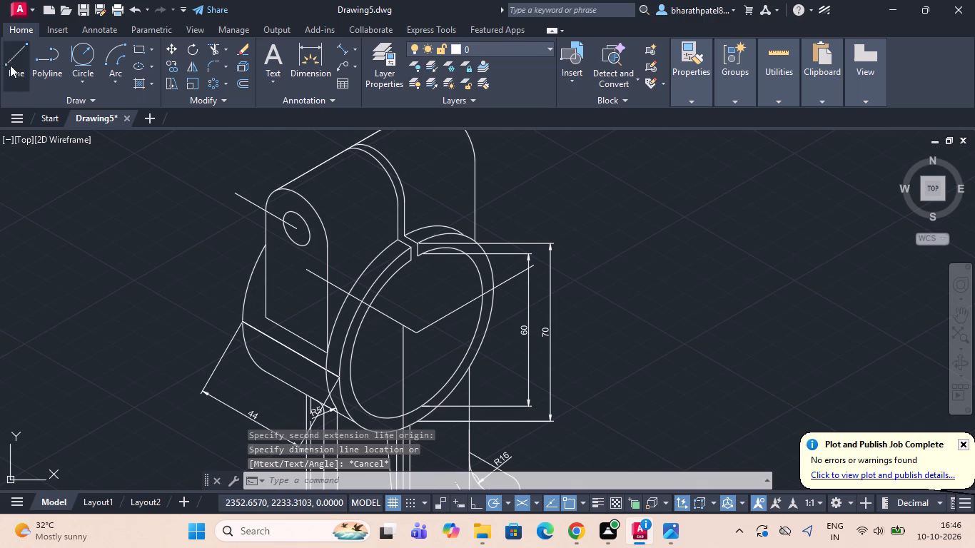
# Draw a 42-unit vertical helper line upward from the rear end of the cylinder's side line.
pyautogui.moveTo(10, 65); pyautogui.dragTo(24, 78)
pyautogui.scroll(1, 242, 323)
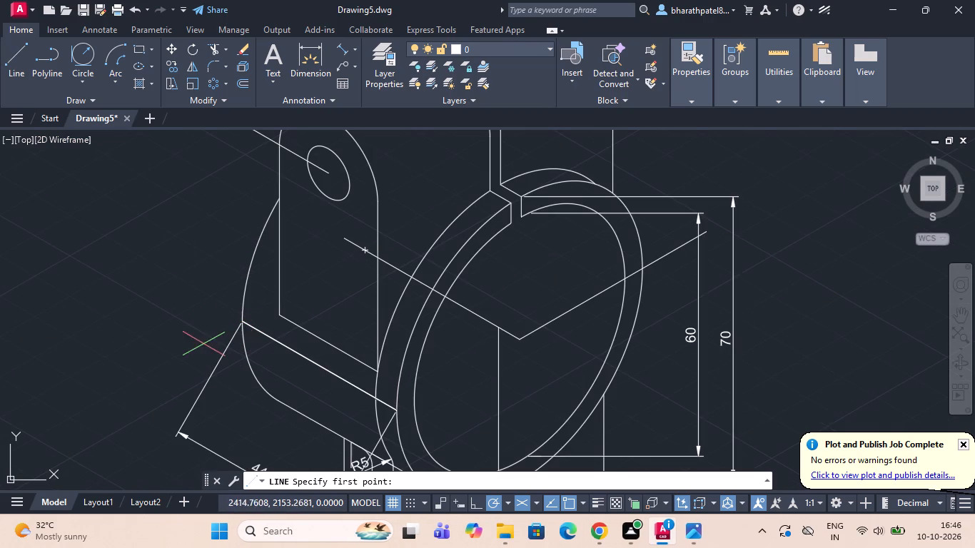
pyautogui.scroll(3, 244, 323)
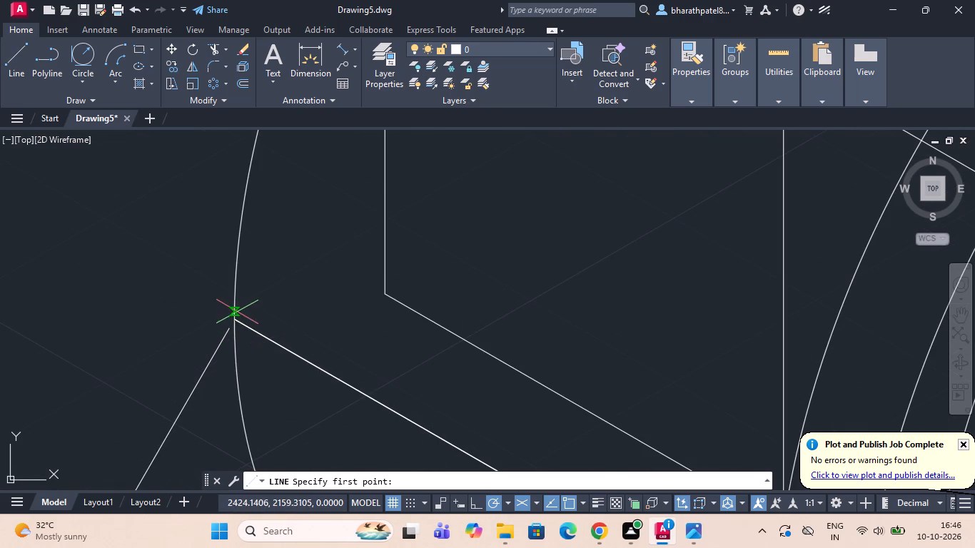
pyautogui.click(236, 318)
pyautogui.scroll(-3, 236, 319)
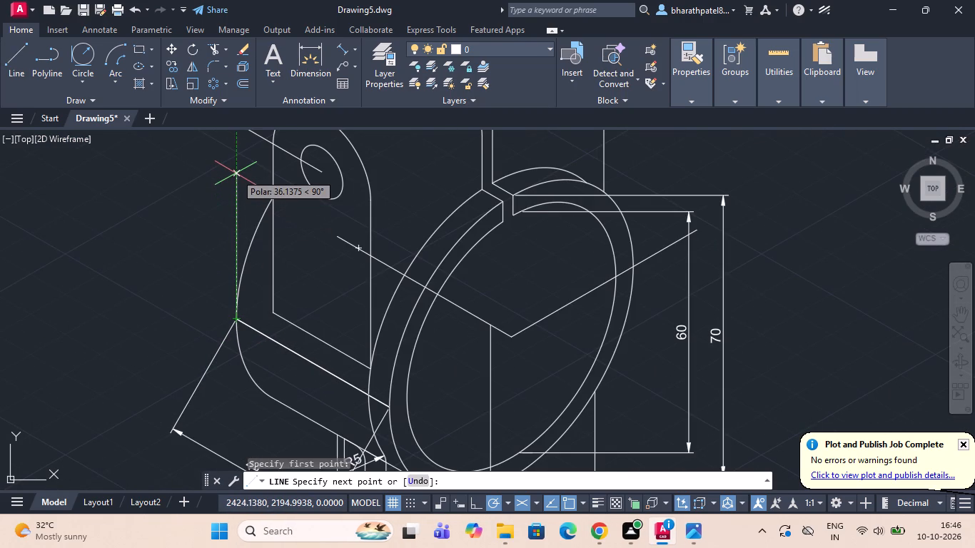
pyautogui.write('42')
pyautogui.press('Return')
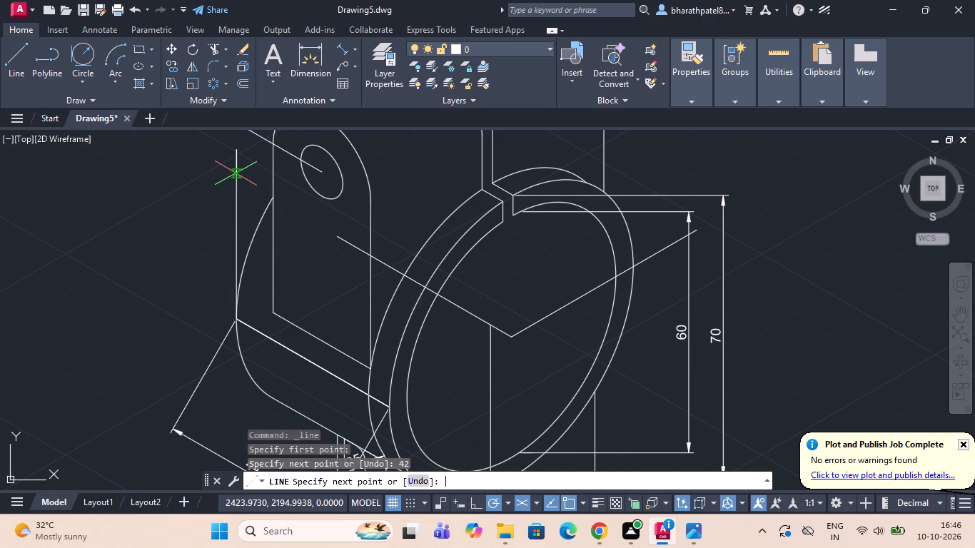
pyautogui.scroll(-2, 236, 173)
pyautogui.press('Escape')
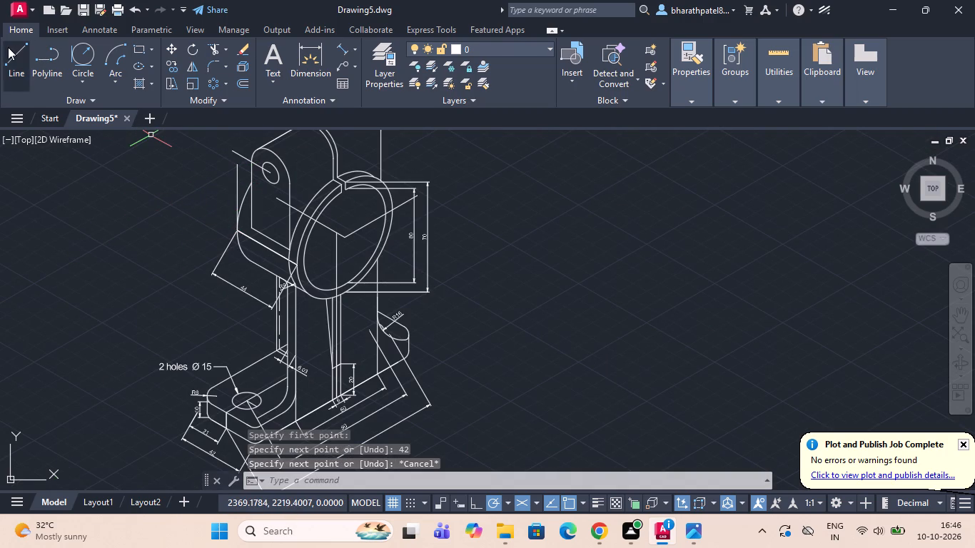
# Draw a line from the upper lug hole's centre to the top end of the vertical helper line.
pyautogui.moveTo(8, 47); pyautogui.dragTo(20, 53)
pyautogui.scroll(3, 271, 177)
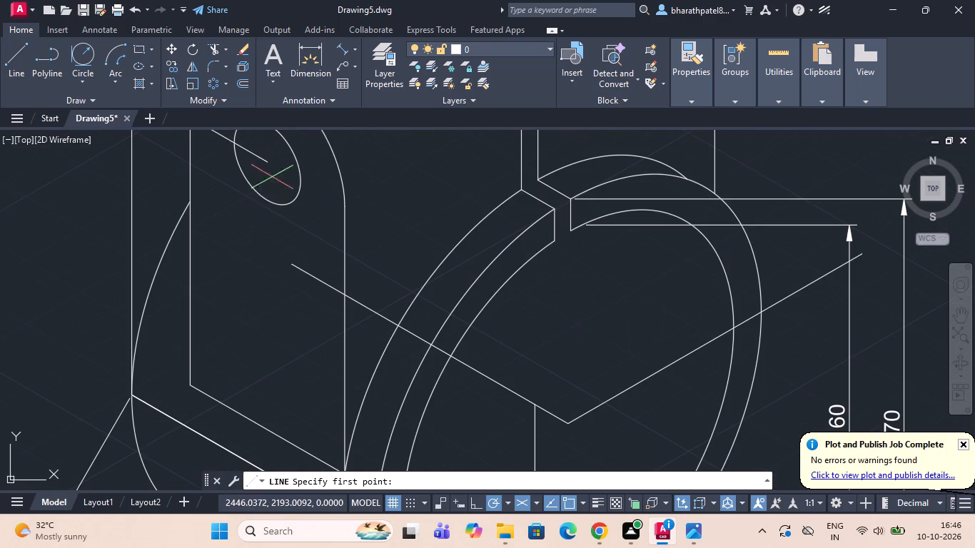
pyautogui.click(268, 166)
pyautogui.scroll(-4, 268, 166)
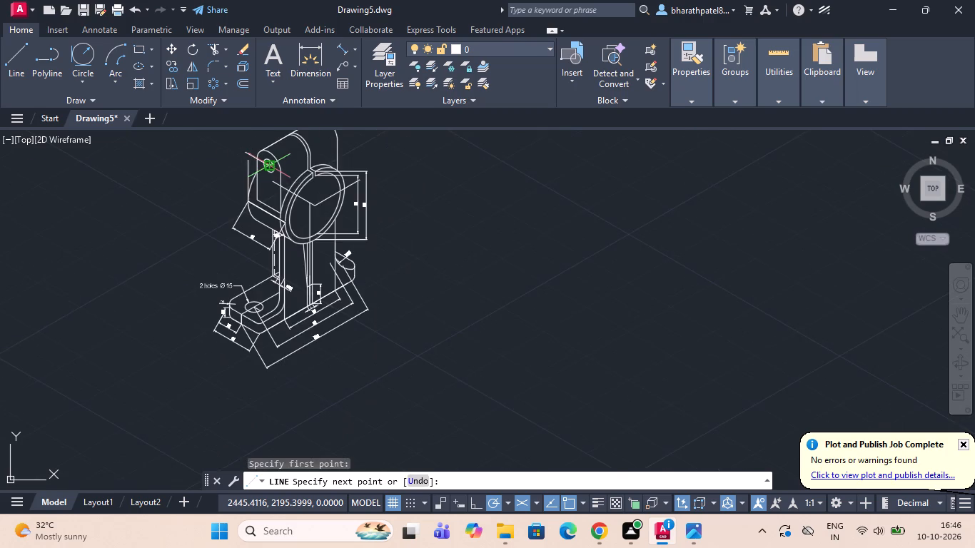
pyautogui.scroll(3, 210, 151)
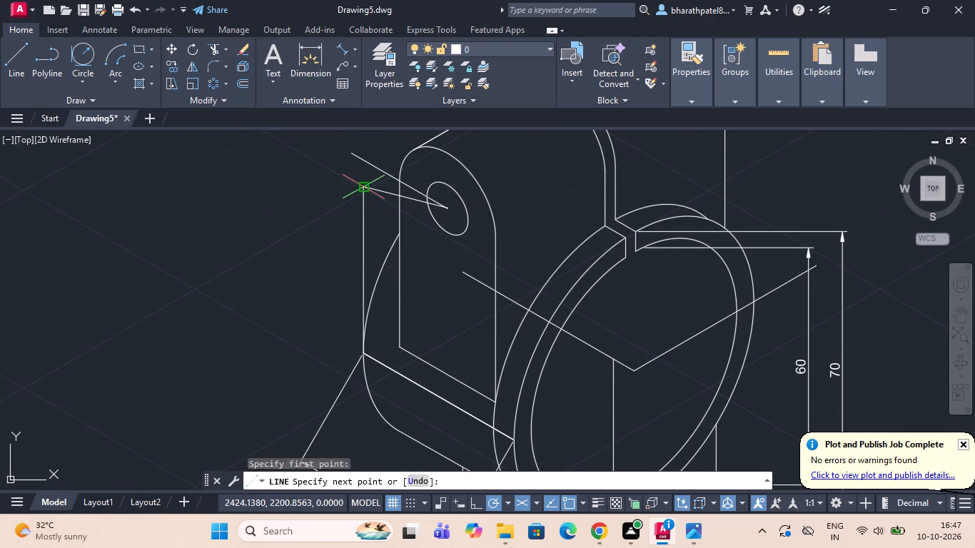
pyautogui.click(359, 190)
pyautogui.press('Escape')
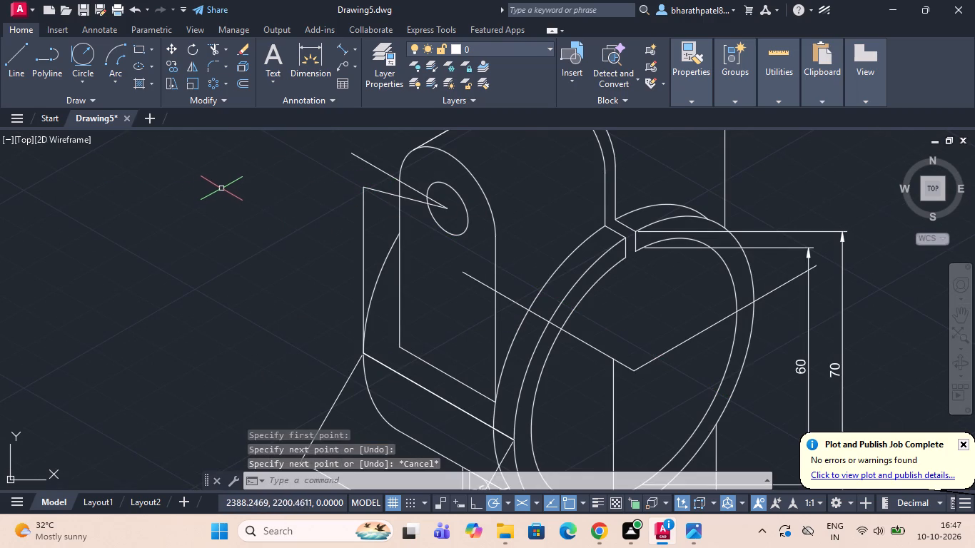
# Erase the 150° line that runs from the lug hole's centre past the lug's edge.
pyautogui.click(358, 156)
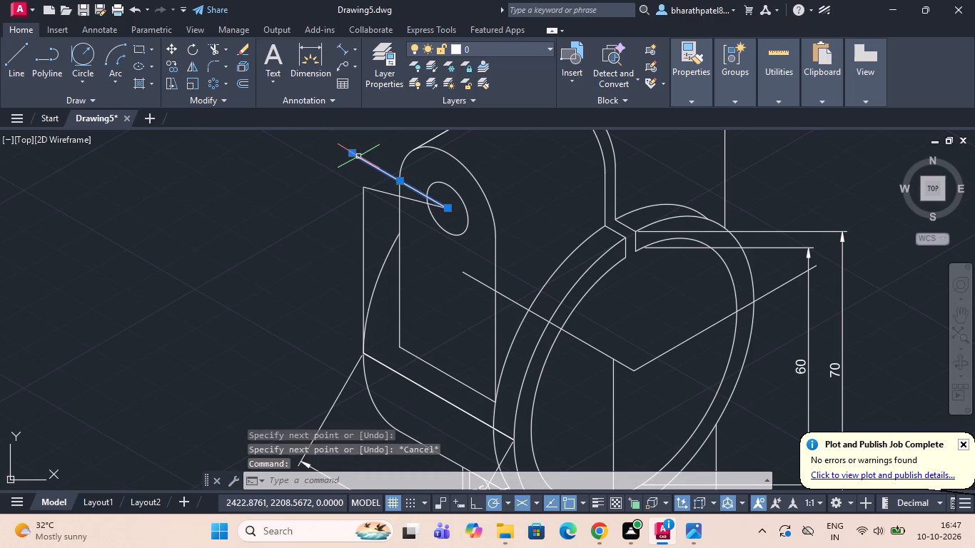
pyautogui.press('Delete')
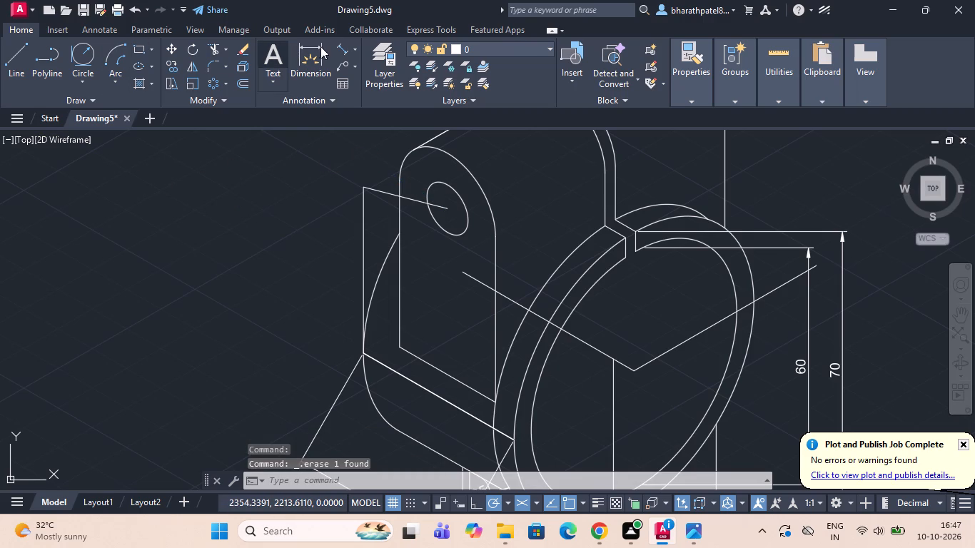
# Add a 42 aligned dimension between the vertical helper line's ends, placed outside it, away from the lug.
pyautogui.moveTo(335, 46); pyautogui.dragTo(341, 58)
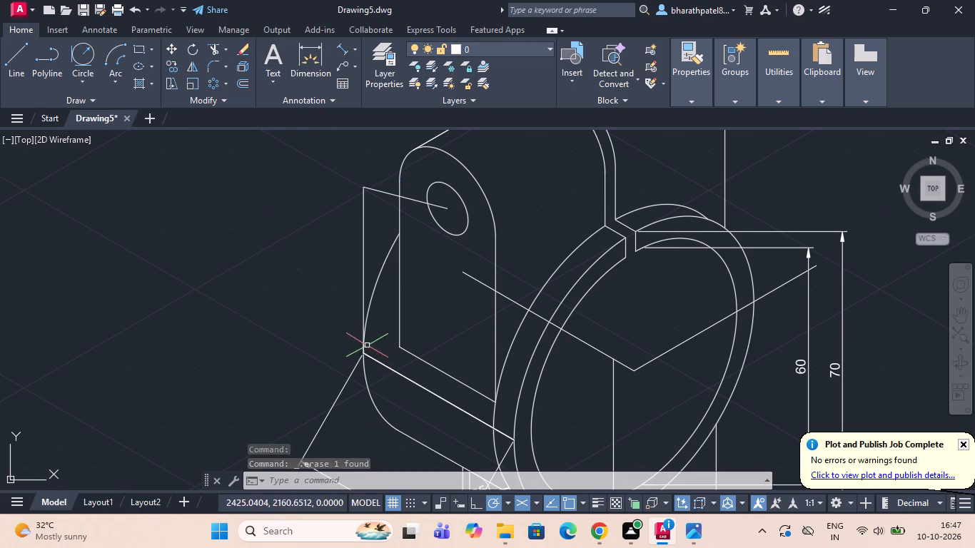
pyautogui.click(340, 49)
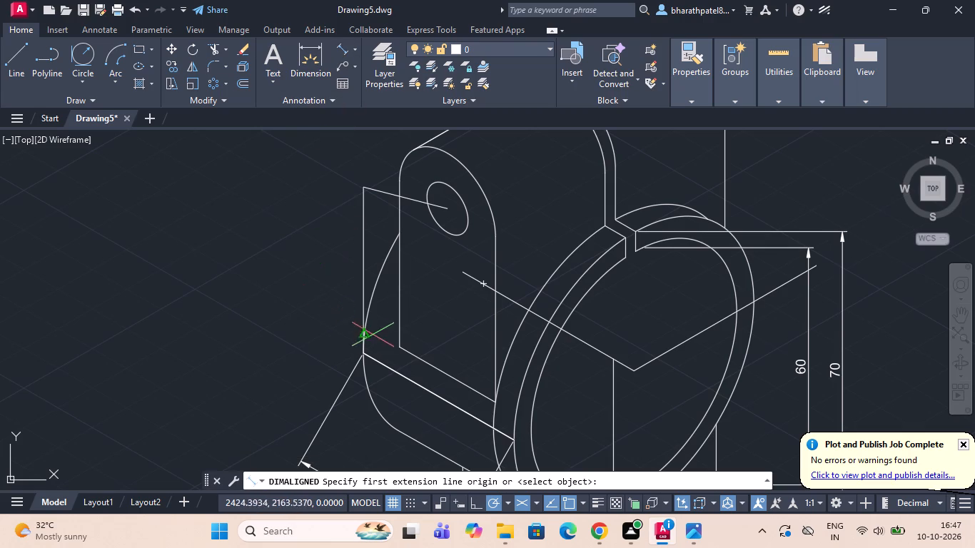
pyautogui.scroll(1, 360, 349)
pyautogui.scroll(-2, 360, 349)
pyautogui.scroll(3, 361, 361)
pyautogui.click(354, 320)
pyautogui.scroll(-4, 354, 320)
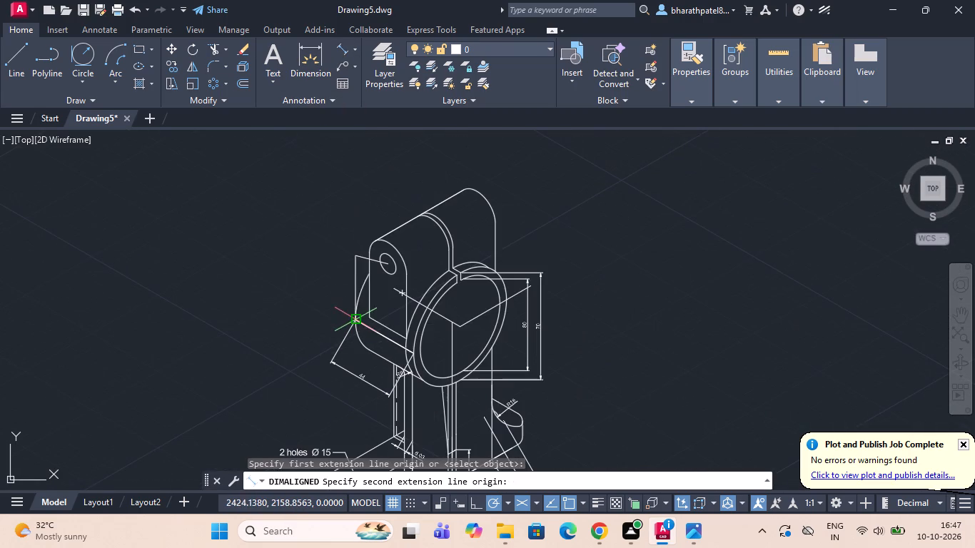
pyautogui.scroll(2, 350, 248)
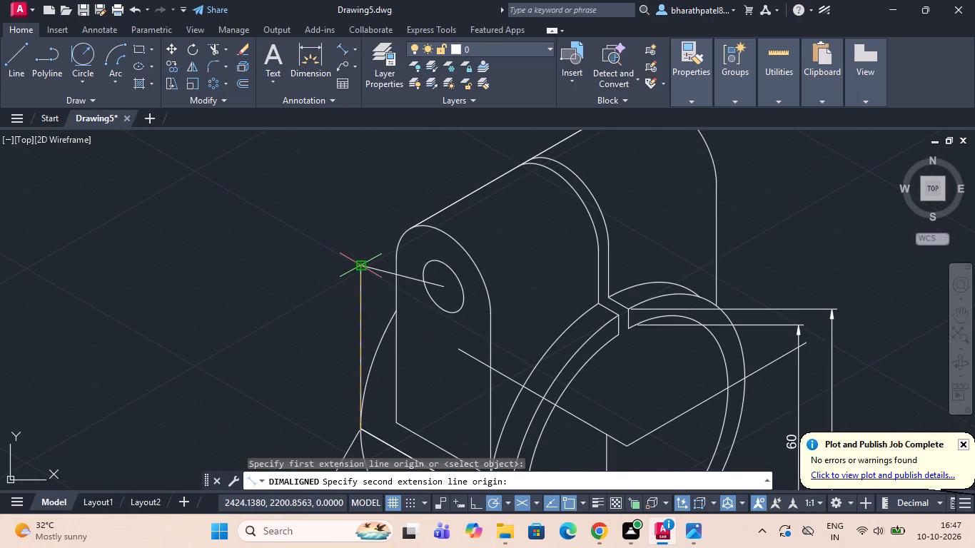
pyautogui.scroll(3, 361, 266)
pyautogui.click(353, 259)
pyautogui.scroll(-3, 261, 250)
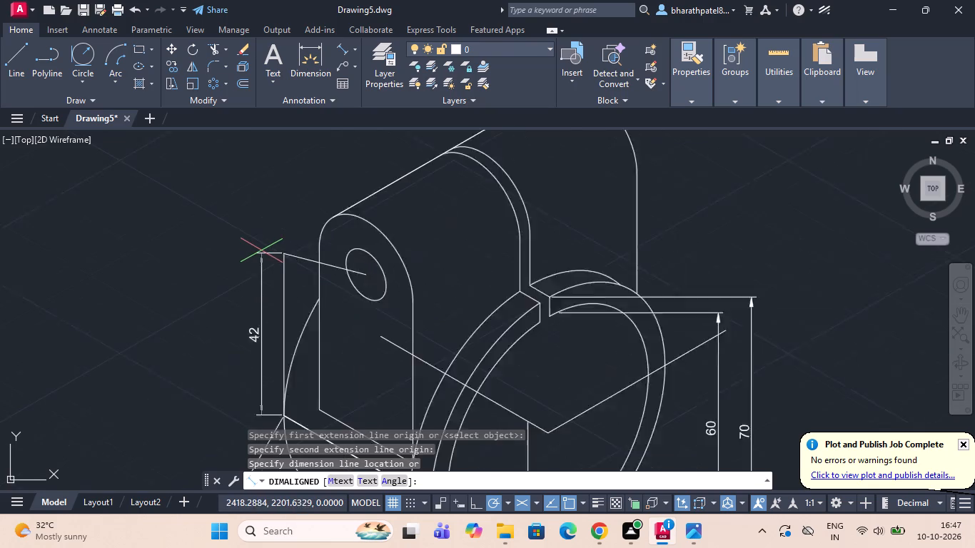
pyautogui.scroll(-1, 261, 250)
pyautogui.click(259, 253)
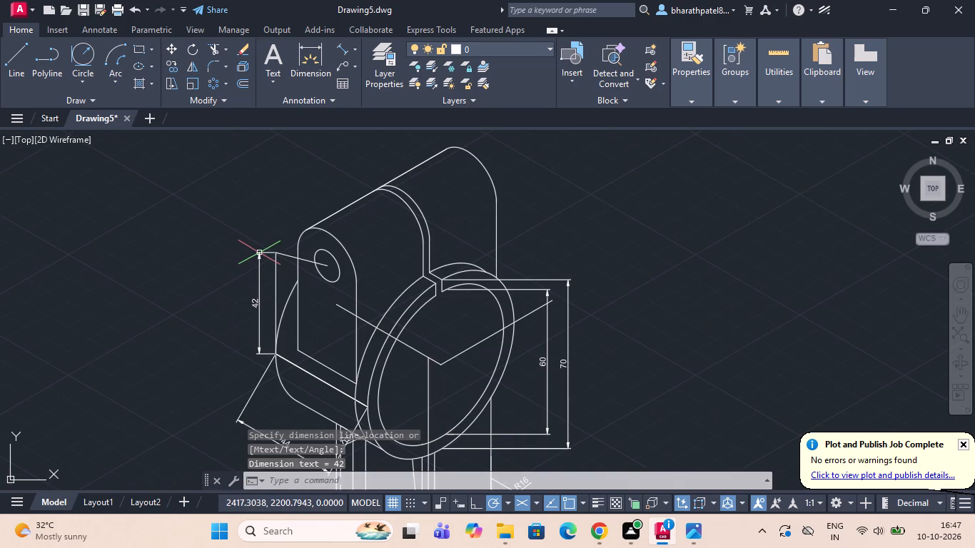
# Erase the vertical helper line beside the 42 dimension.
pyautogui.click(273, 273)
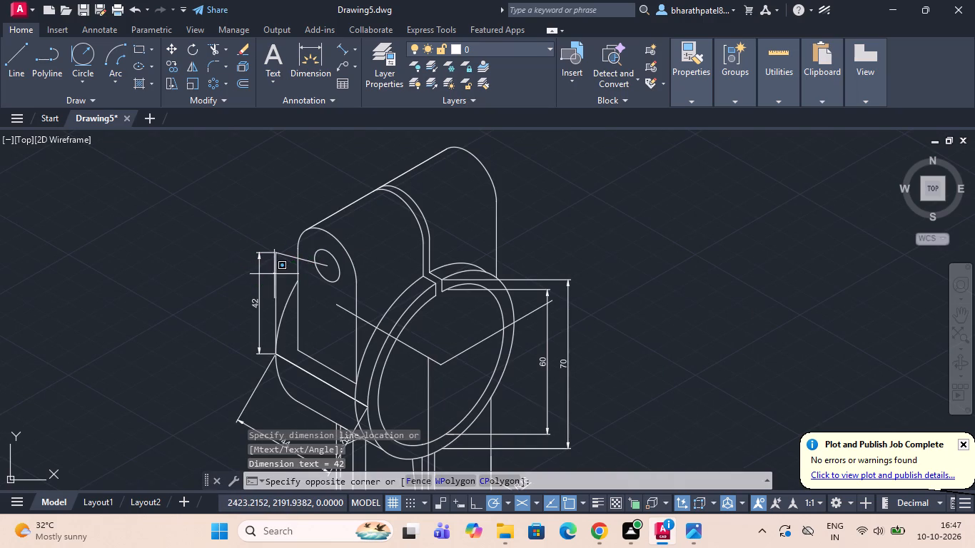
pyautogui.click(277, 283)
pyautogui.click(276, 278)
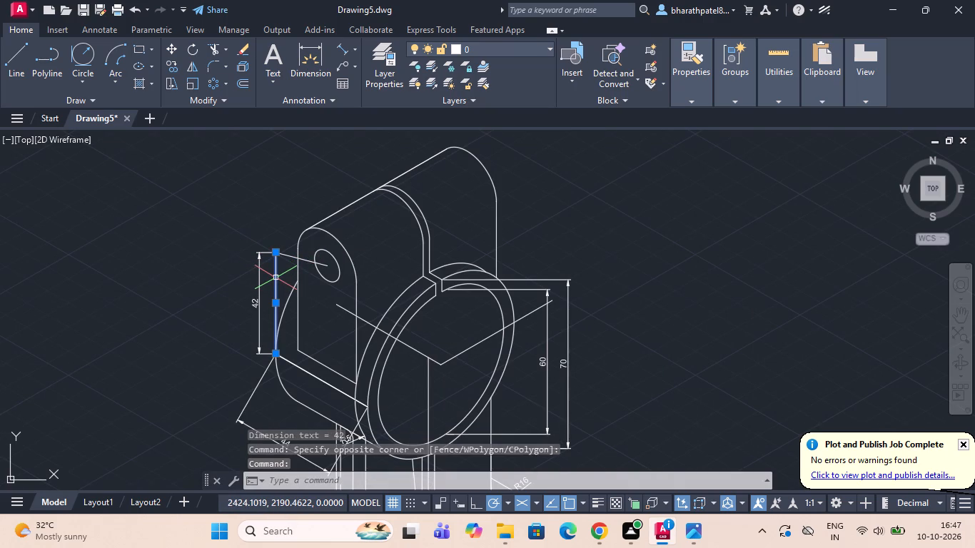
pyautogui.press('Delete')
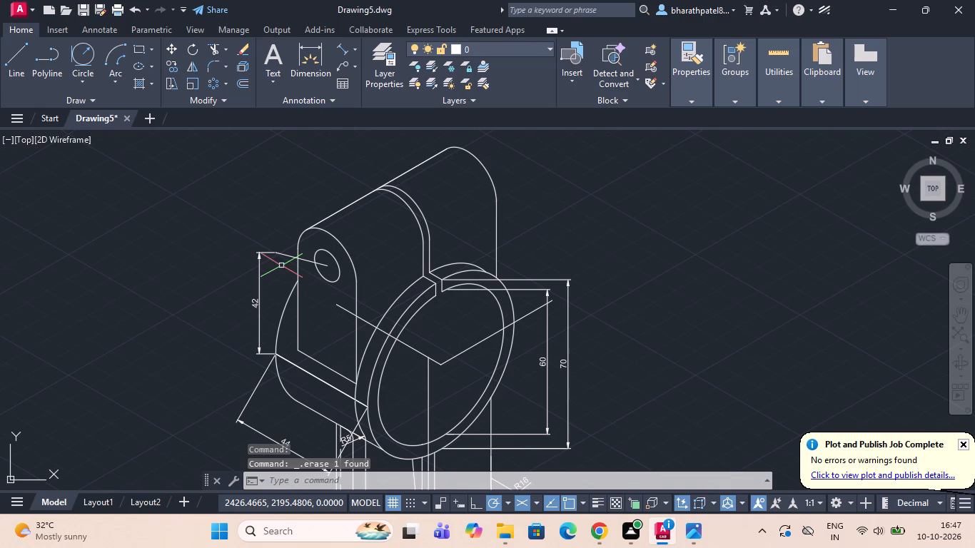
# Add a 28 aligned dimension along the upper lug front face's bottom edge, placed just above that edge inside the face.
pyautogui.scroll(-1, 284, 259)
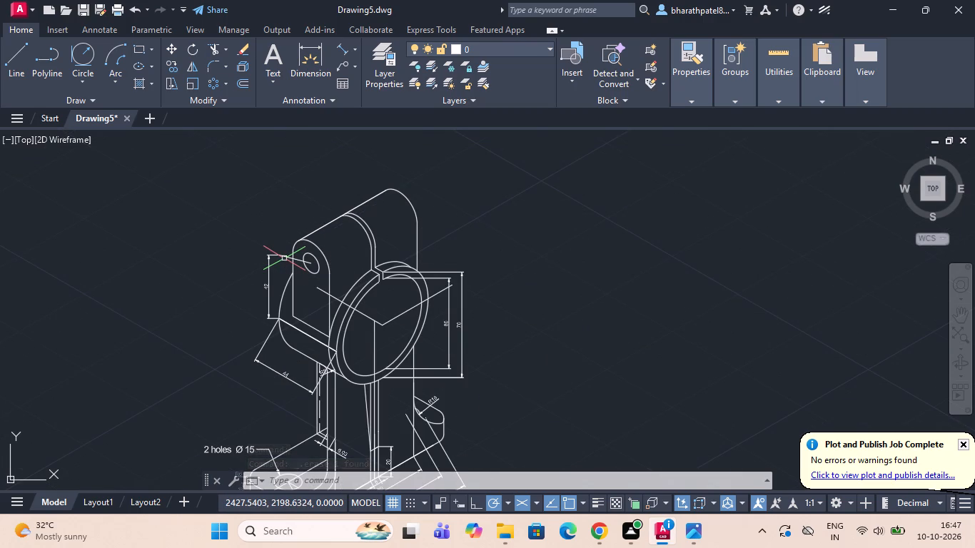
pyautogui.click(342, 50)
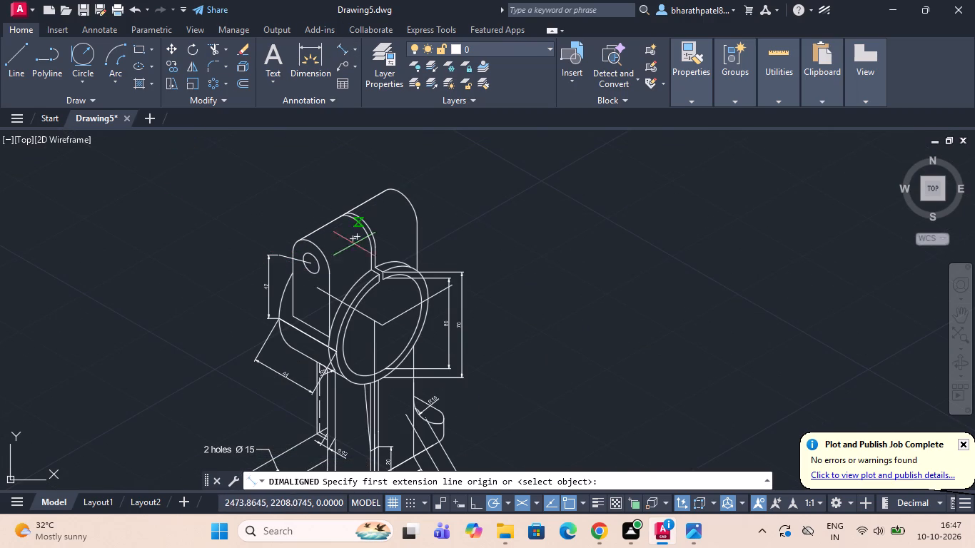
pyautogui.scroll(3, 314, 337)
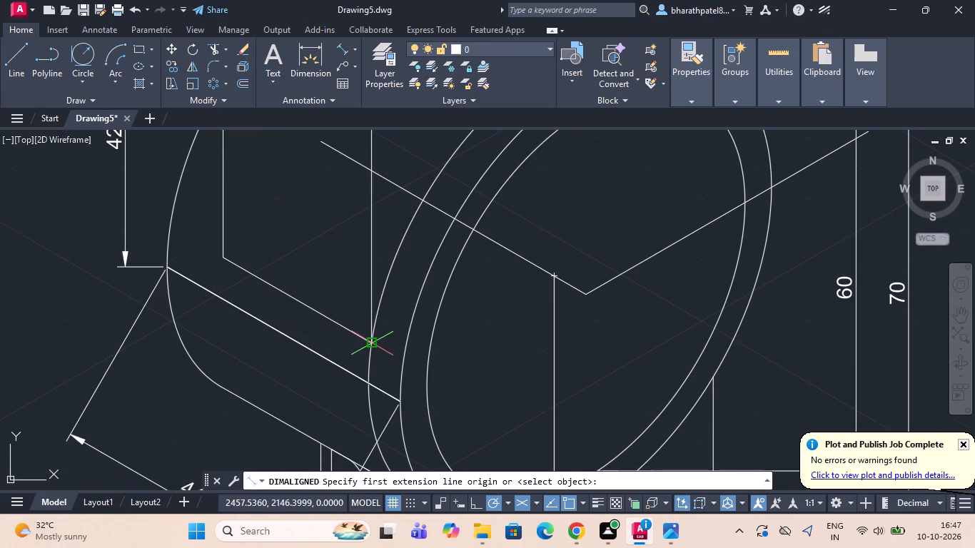
pyautogui.click(370, 346)
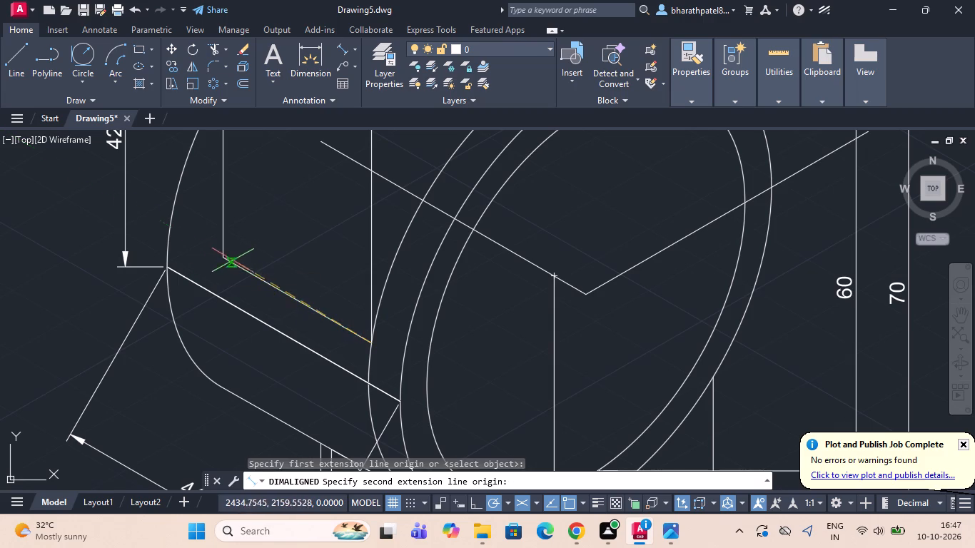
pyautogui.scroll(2, 222, 253)
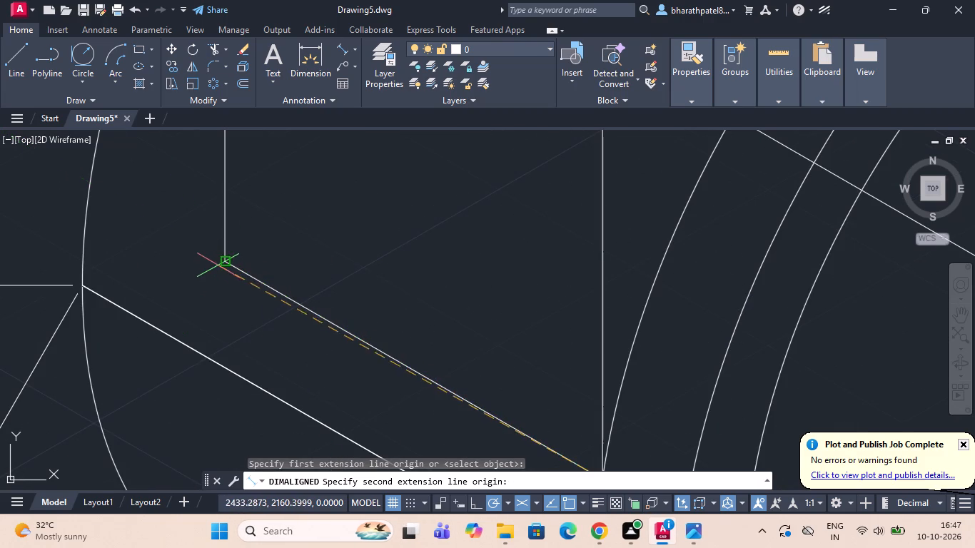
pyautogui.scroll(3, 220, 261)
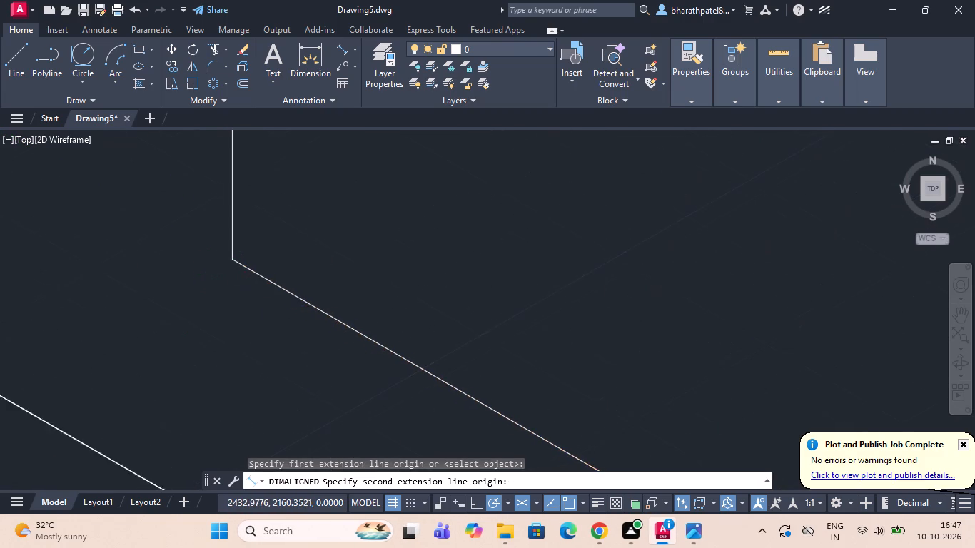
pyautogui.click(241, 257)
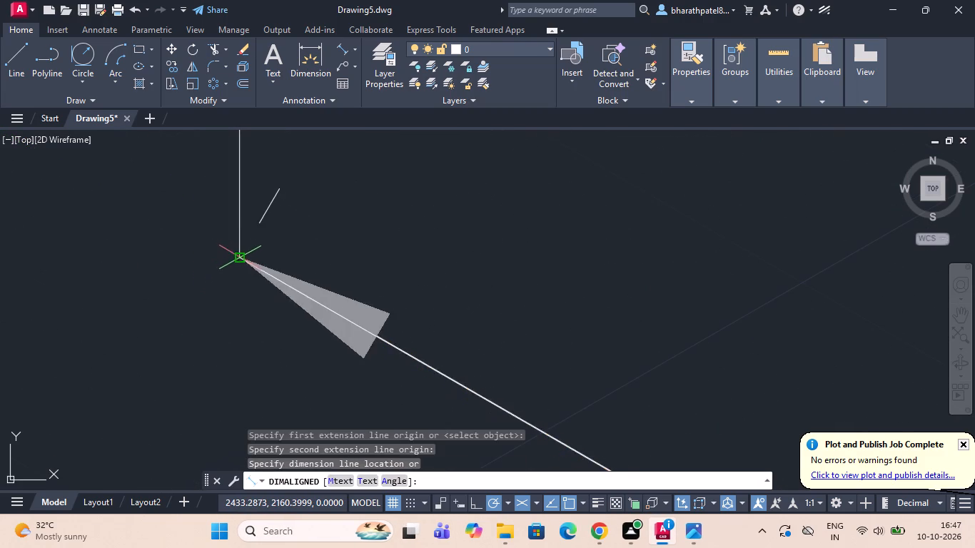
pyautogui.scroll(-3, 264, 202)
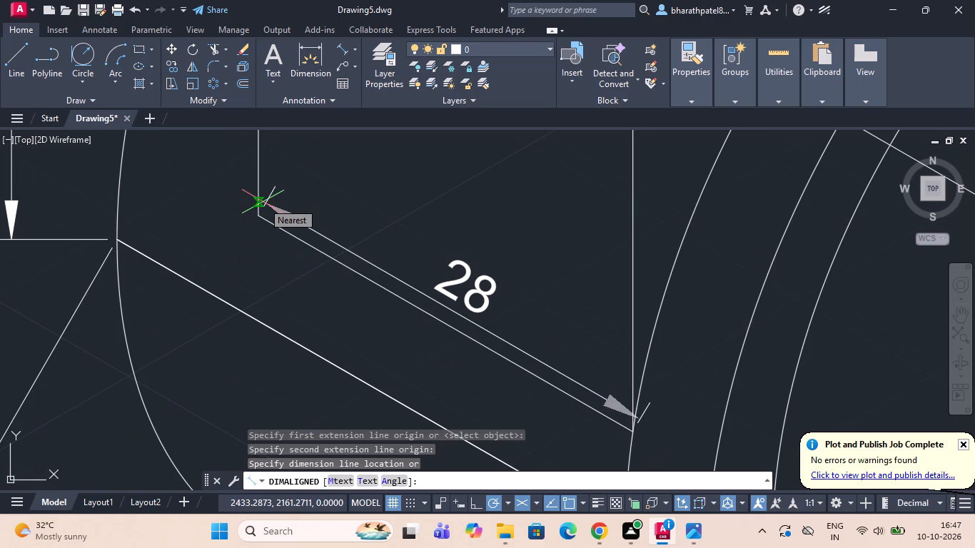
pyautogui.click(264, 181)
pyautogui.scroll(-4, 265, 181)
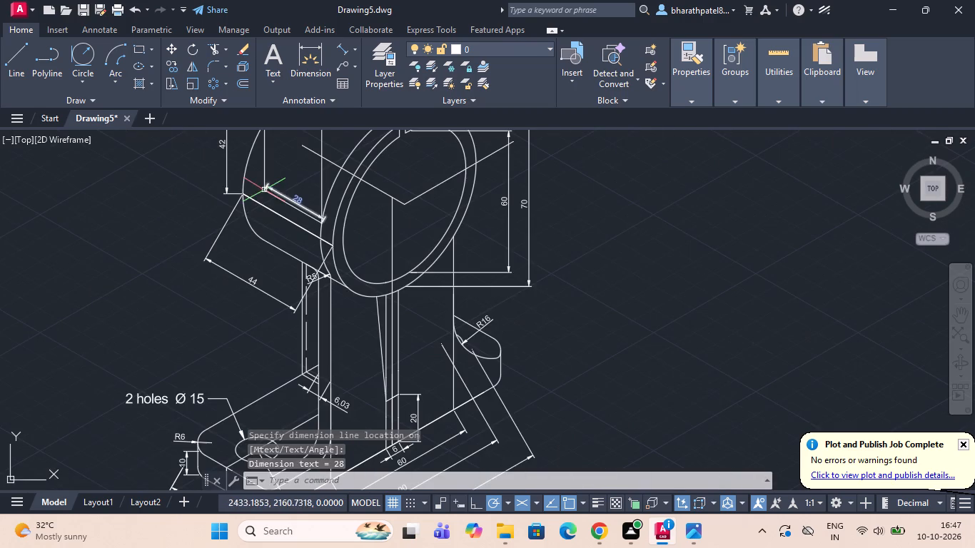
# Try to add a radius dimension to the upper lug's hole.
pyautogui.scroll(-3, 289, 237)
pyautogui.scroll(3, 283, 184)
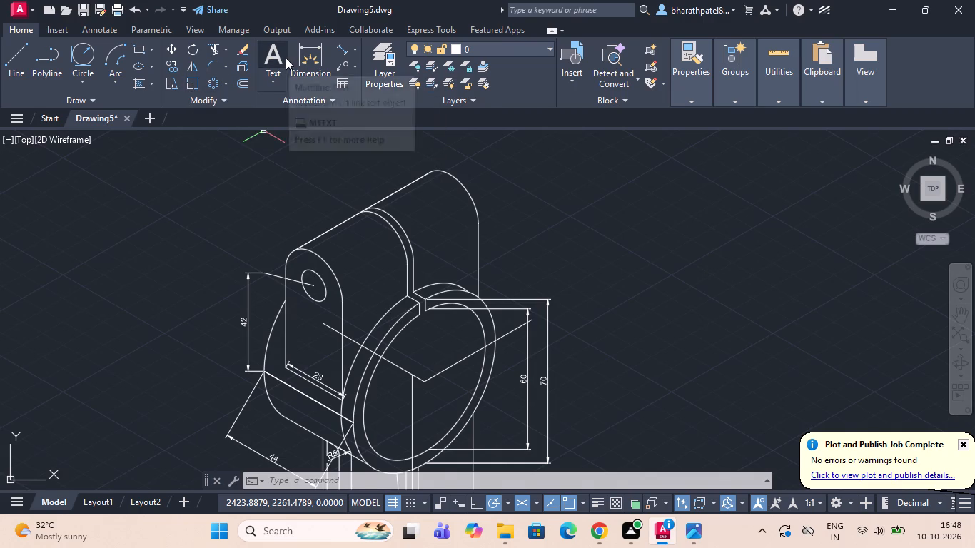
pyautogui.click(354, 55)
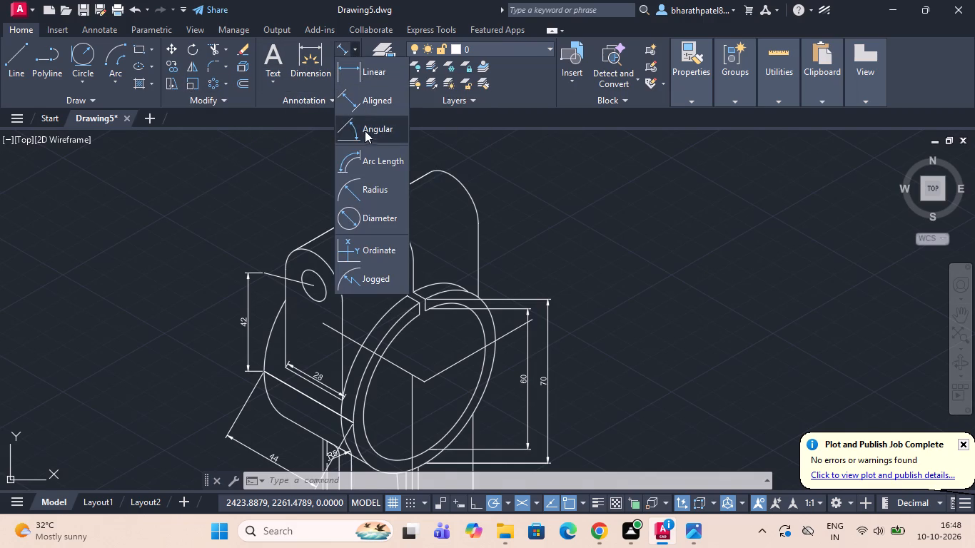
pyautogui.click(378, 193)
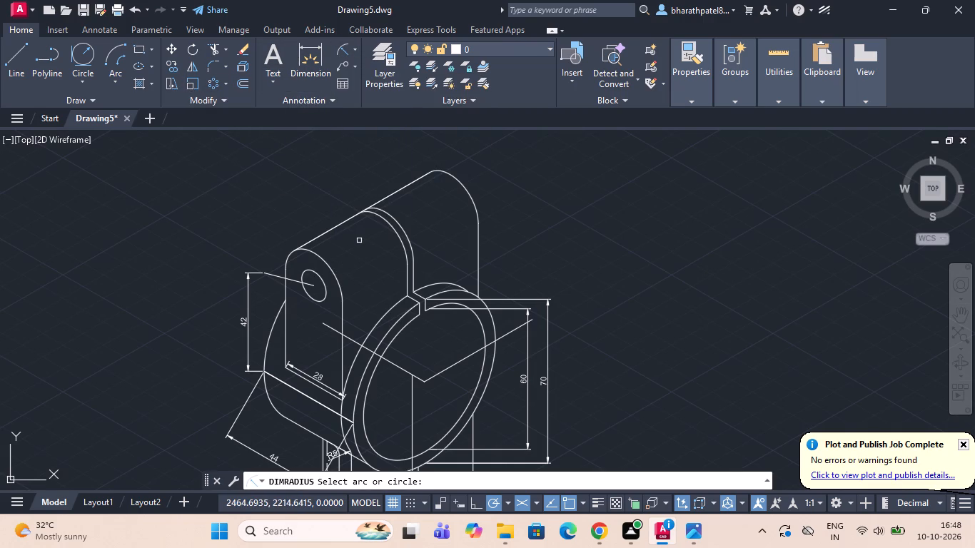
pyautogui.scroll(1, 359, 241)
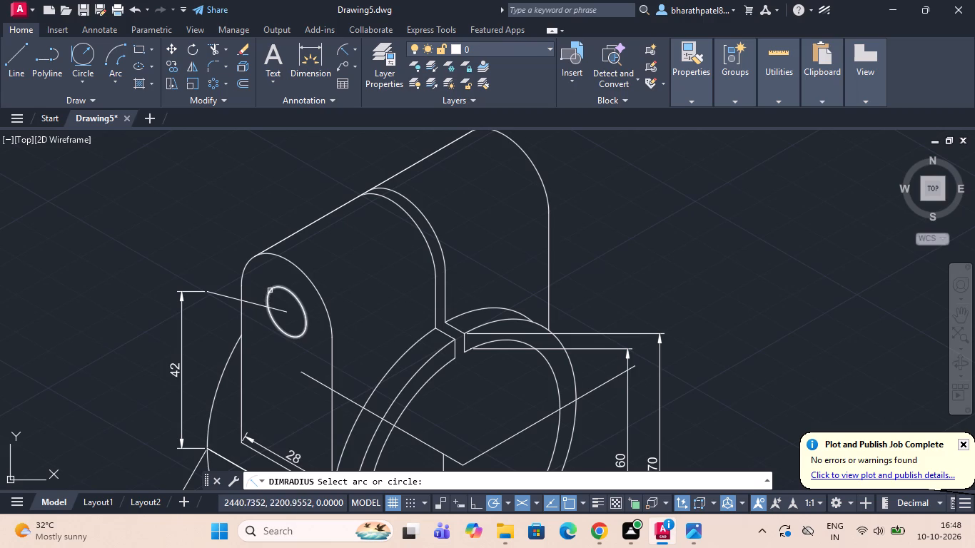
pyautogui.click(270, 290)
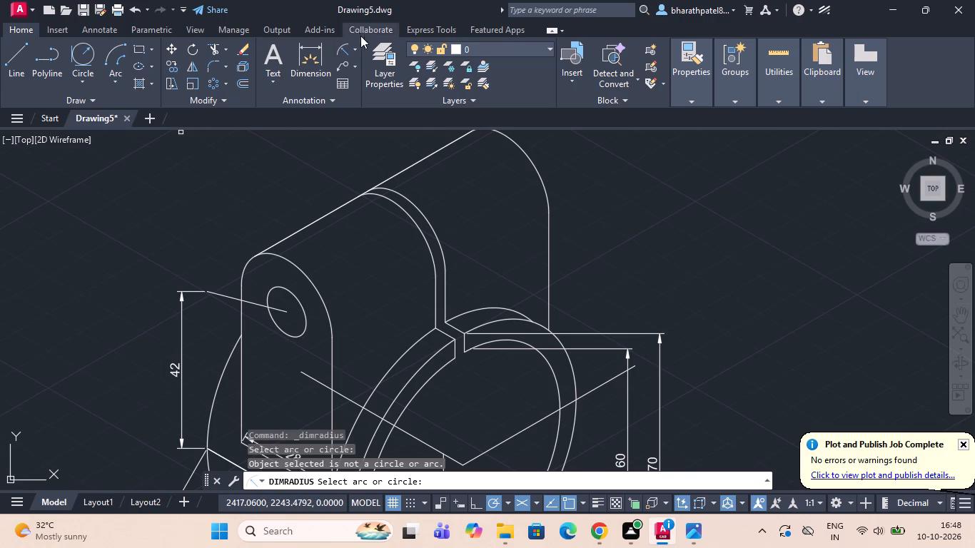
# Add a multileader reading Ø12 that points to the upper lug hole's edge, with its text above and outside the lug.
pyautogui.click(345, 64)
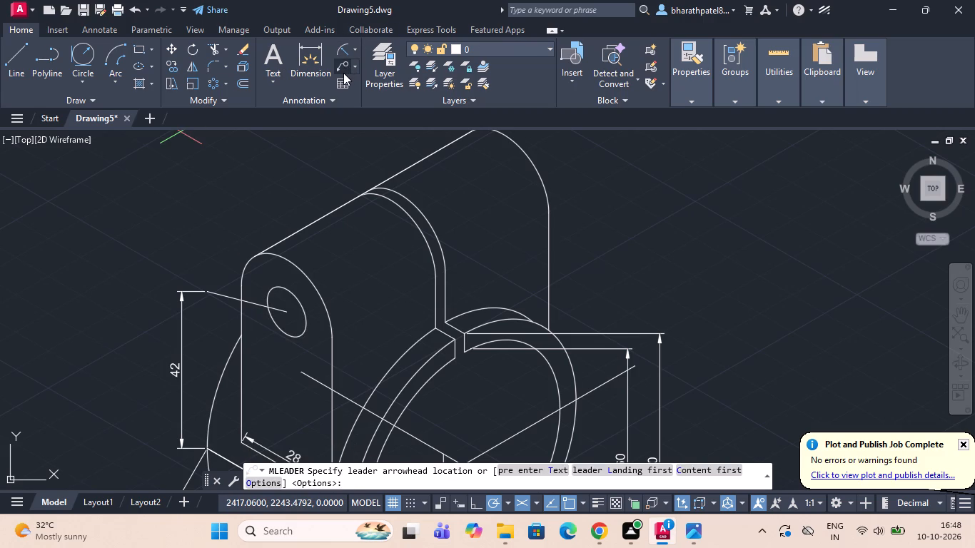
pyautogui.click(283, 287)
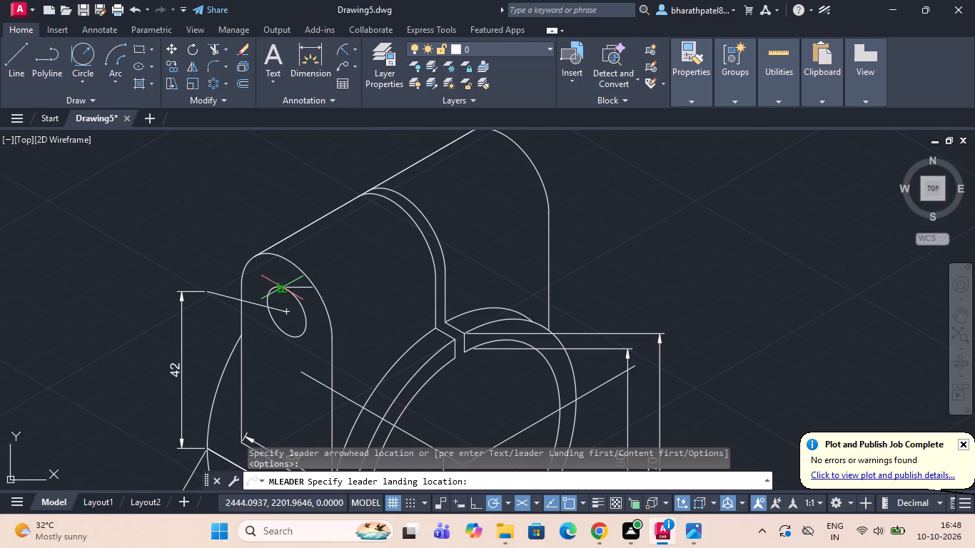
pyautogui.click(249, 195)
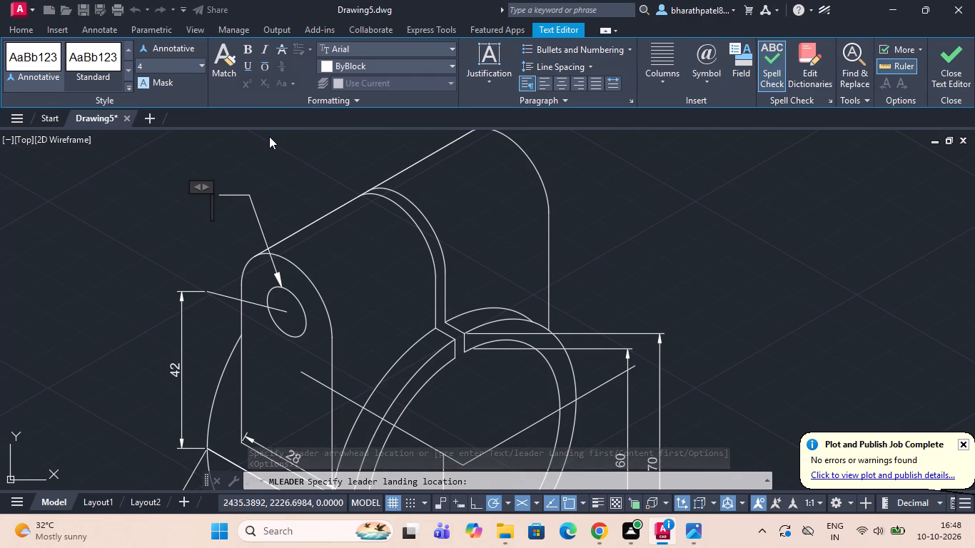
pyautogui.hotkey('ctrl', 'v')
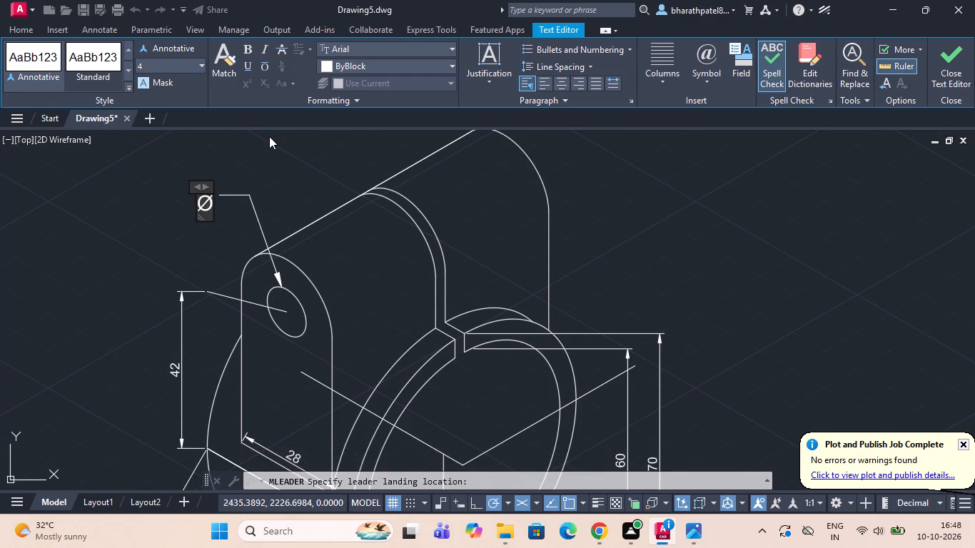
pyautogui.write('12')
pyautogui.press('Return')
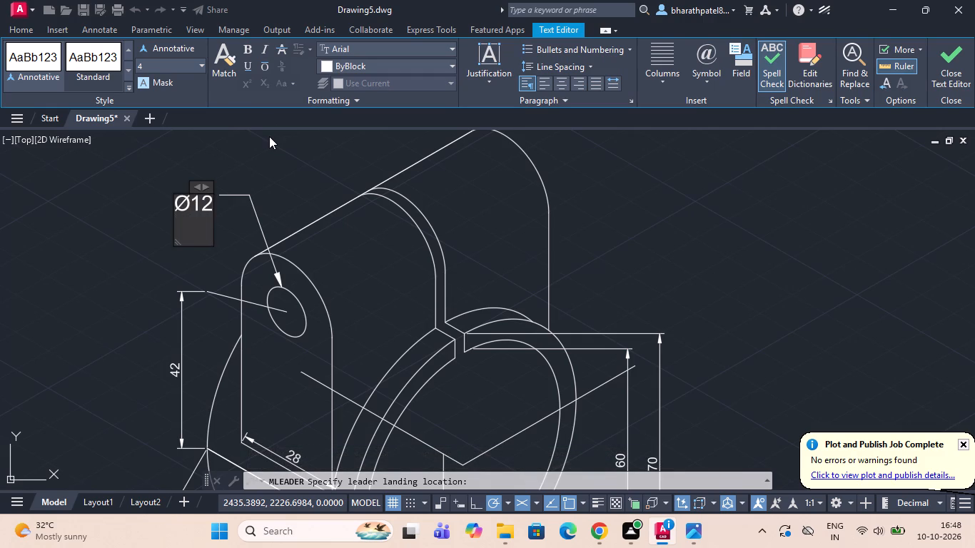
pyautogui.click(271, 173)
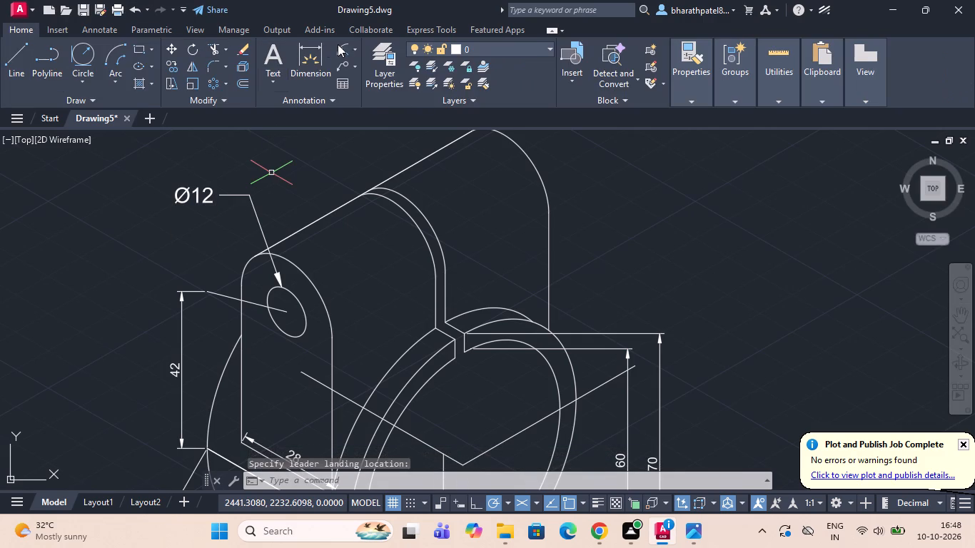
# Add a multileader reading R14 that points to the lug's rounded top corner, with its text just below the Ø12 note.
pyautogui.click(342, 70)
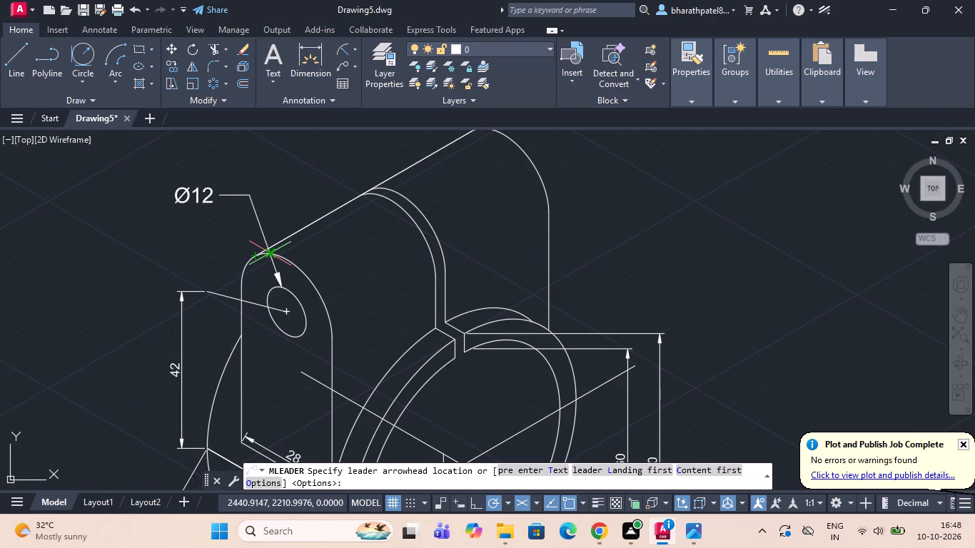
pyautogui.moveTo(258, 260); pyautogui.dragTo(193, 253)
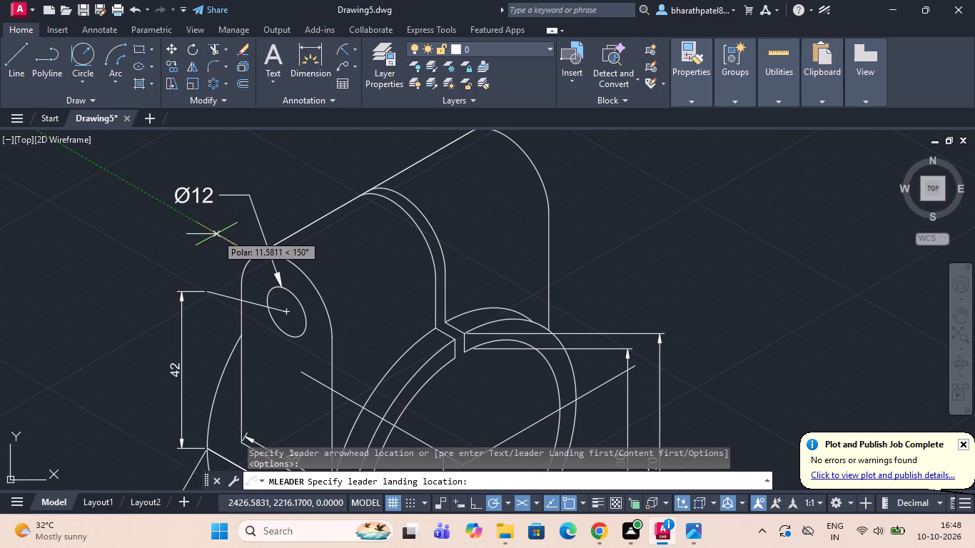
pyautogui.click(216, 234)
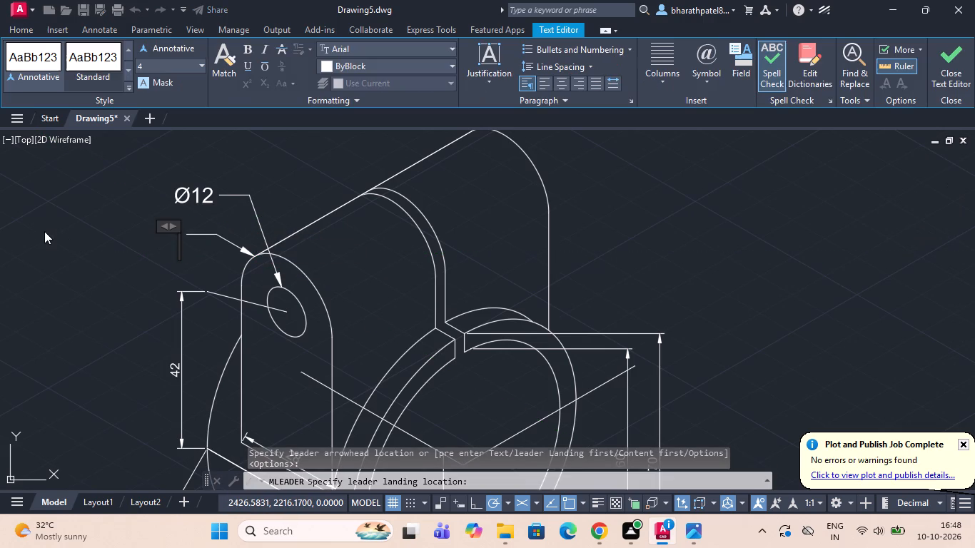
pyautogui.press('r')
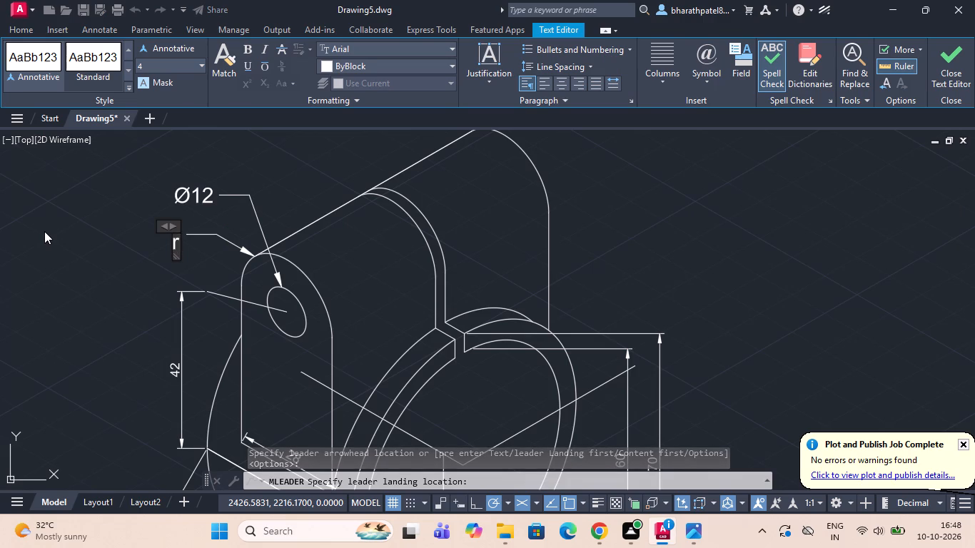
pyautogui.write('14')
pyautogui.press('Return')
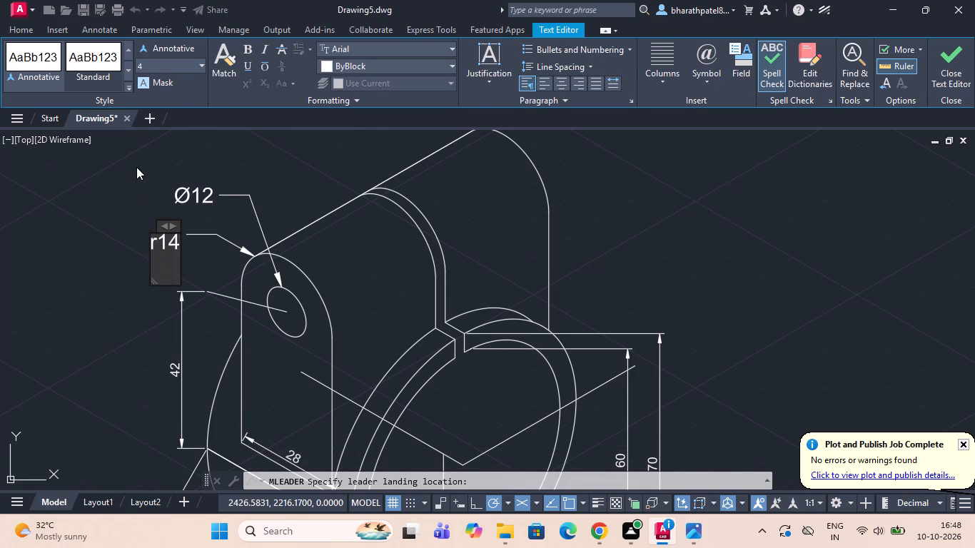
pyautogui.press('BackSpace')
pyautogui.press('BackSpace')
pyautogui.press('BackSpace')
pyautogui.press('BackSpace')
pyautogui.press('BackSpace')
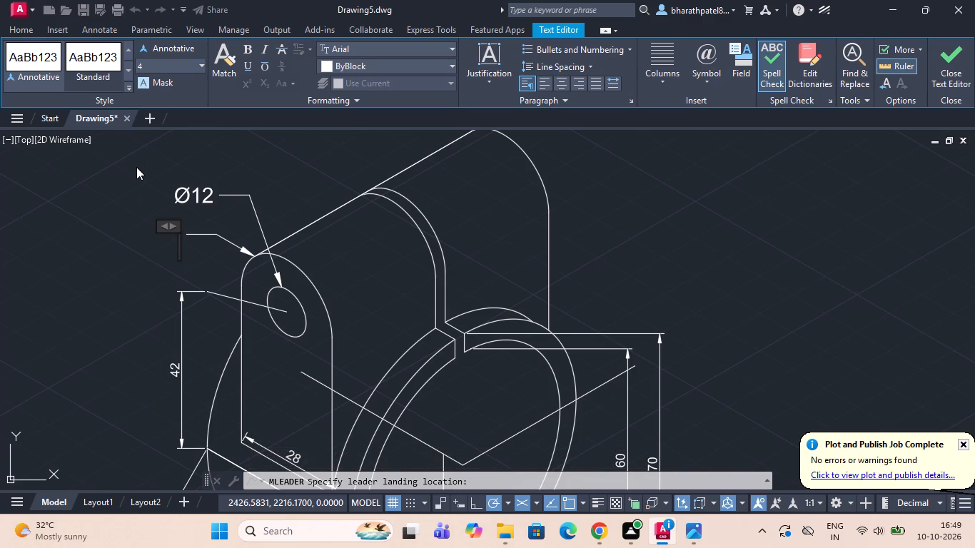
pyautogui.hotkey('shift', 'r')
pyautogui.write('14')
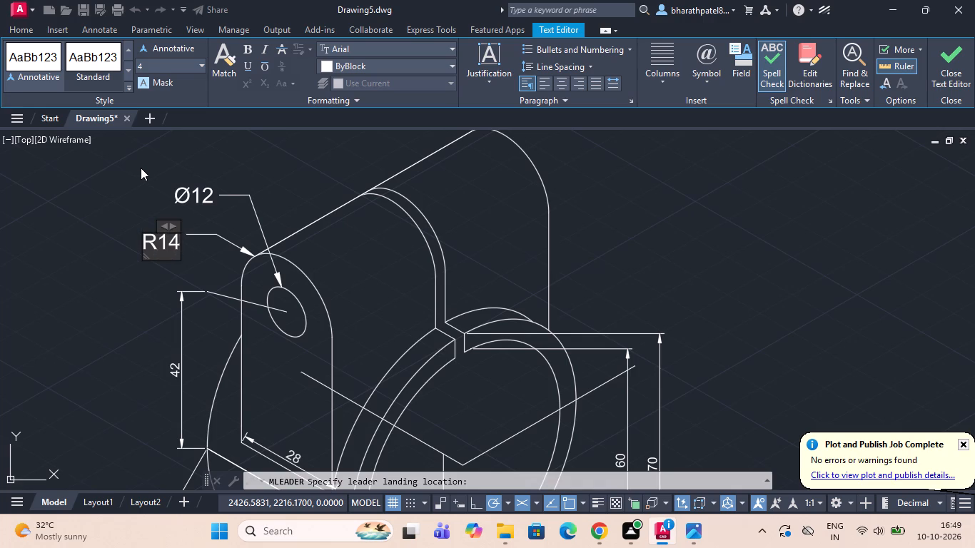
pyautogui.click(258, 181)
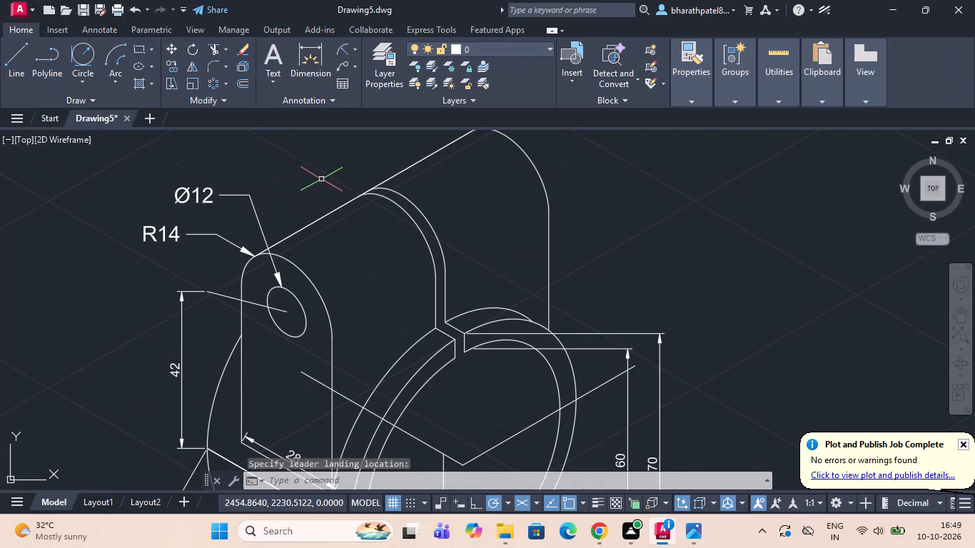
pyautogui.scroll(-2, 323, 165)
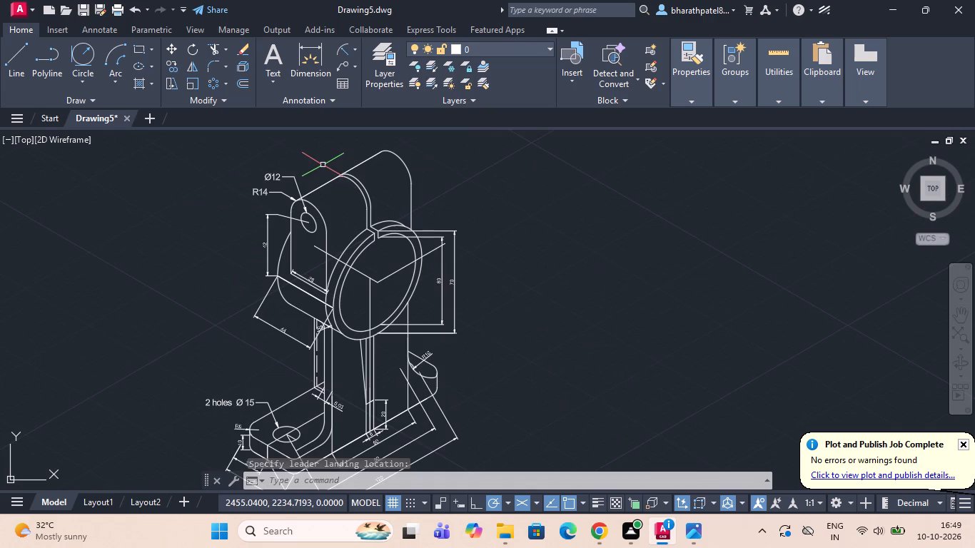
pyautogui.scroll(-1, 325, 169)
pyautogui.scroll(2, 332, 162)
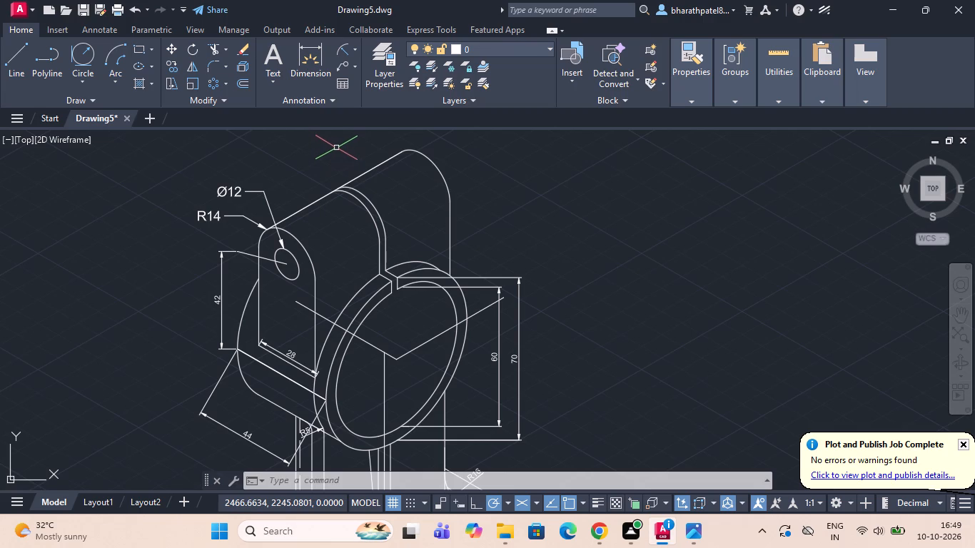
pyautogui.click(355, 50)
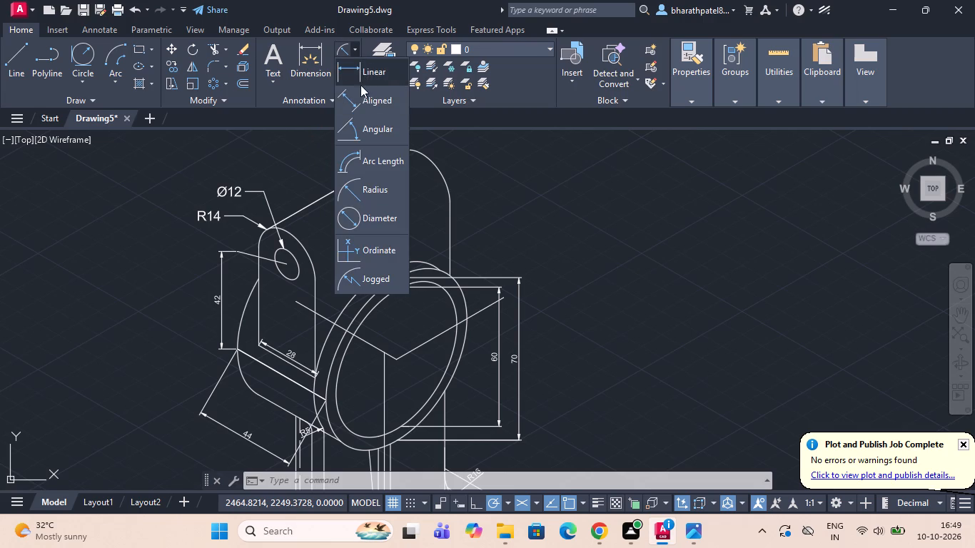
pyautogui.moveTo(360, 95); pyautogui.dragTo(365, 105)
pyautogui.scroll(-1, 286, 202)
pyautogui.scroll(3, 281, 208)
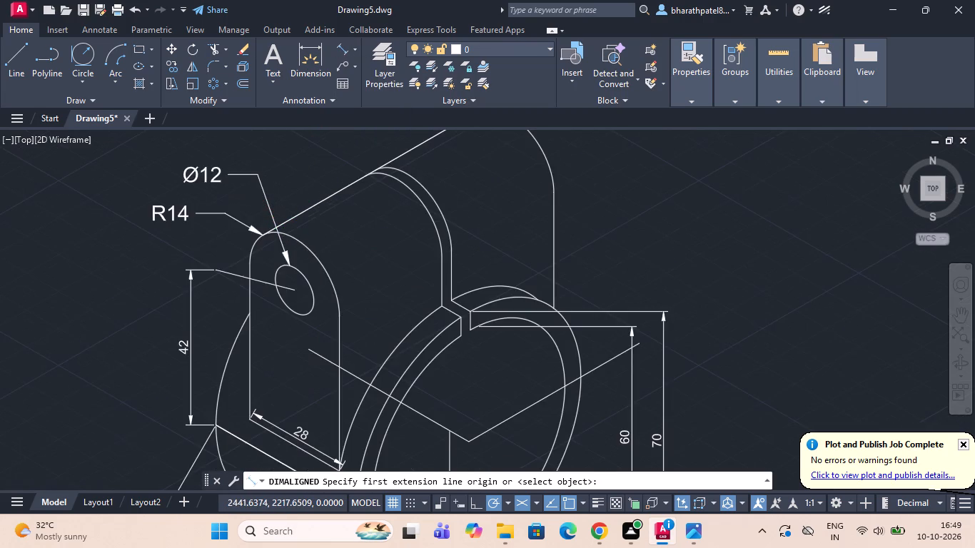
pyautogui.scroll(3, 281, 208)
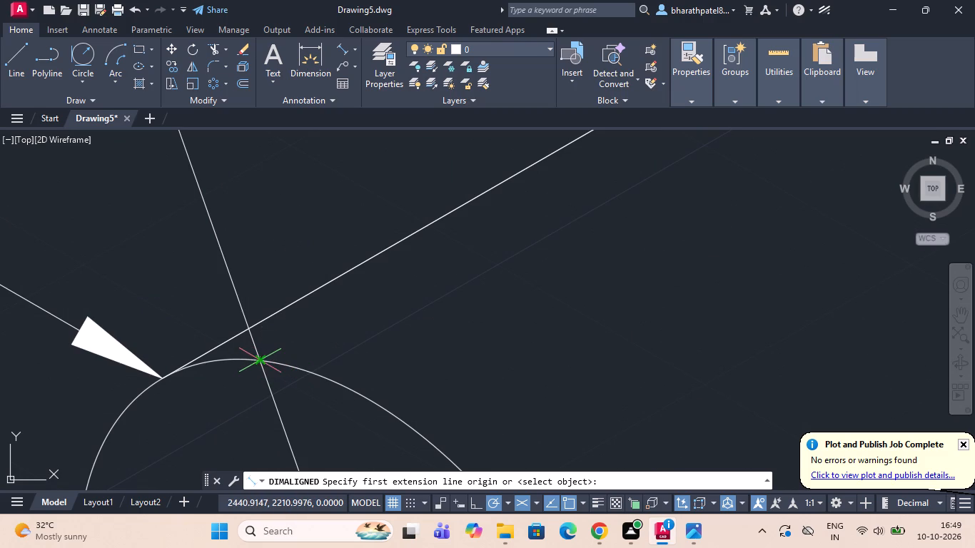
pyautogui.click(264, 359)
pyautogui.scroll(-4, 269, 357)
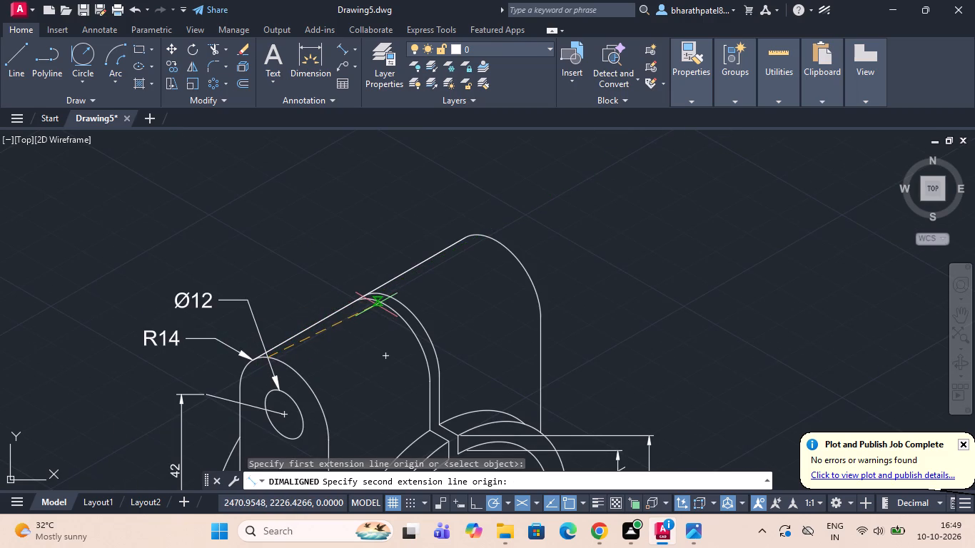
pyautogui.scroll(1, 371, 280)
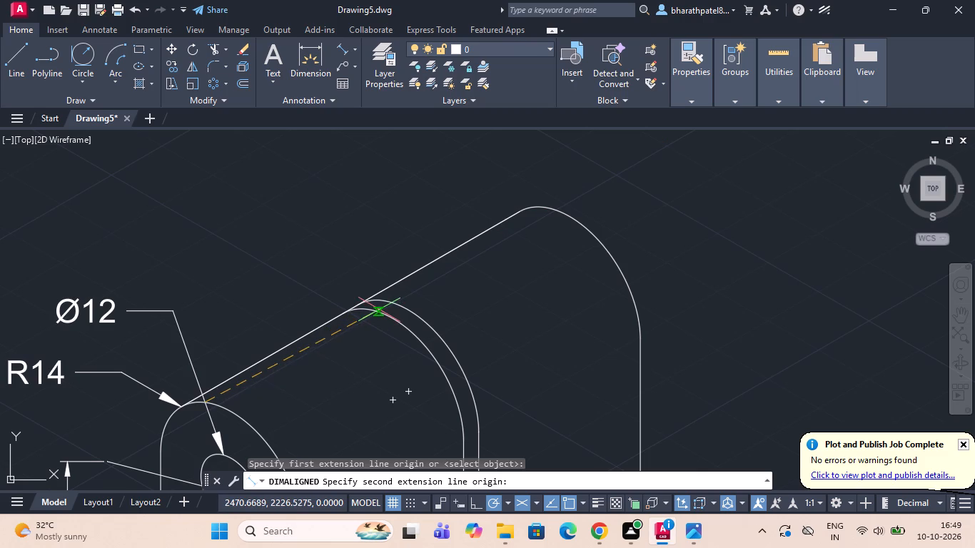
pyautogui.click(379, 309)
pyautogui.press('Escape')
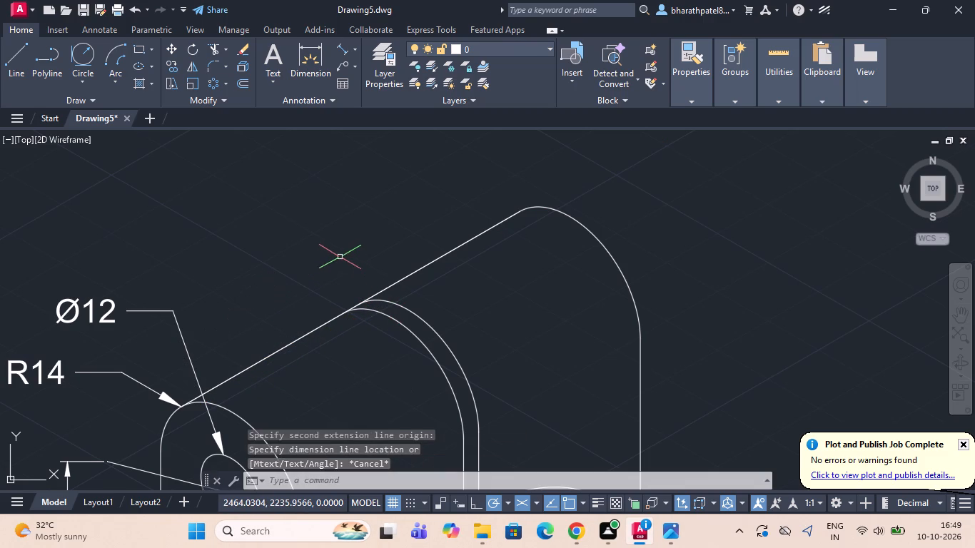
# Draw a 32-long helper line at 30° from the upper lug's front rounded edge, running back beside its top edge.
pyautogui.click(14, 59)
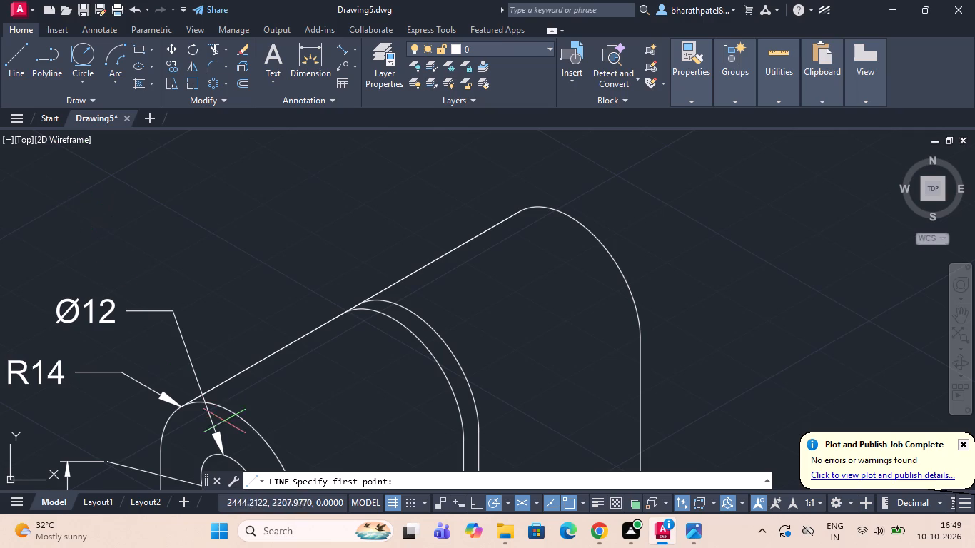
pyautogui.scroll(3, 214, 405)
pyautogui.click(203, 402)
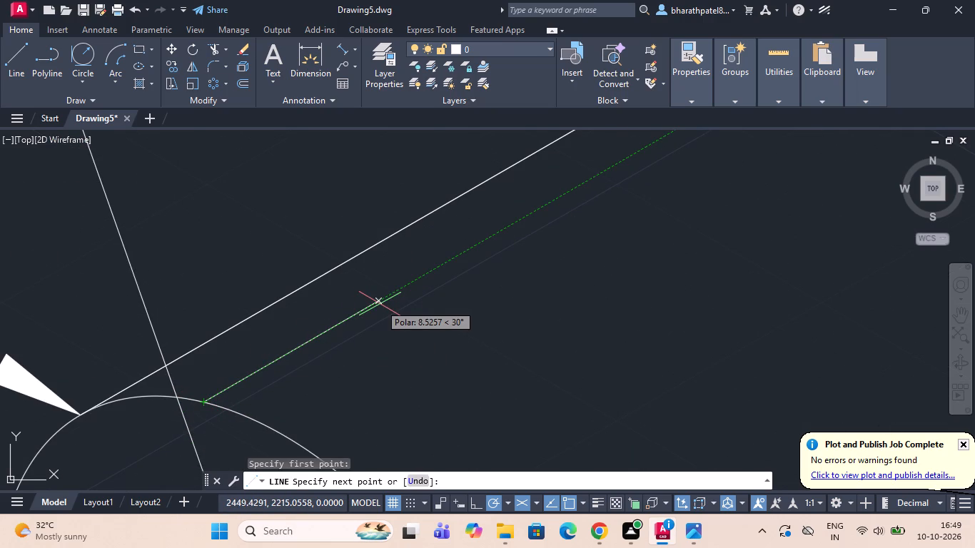
pyautogui.write('32')
pyautogui.press('Return')
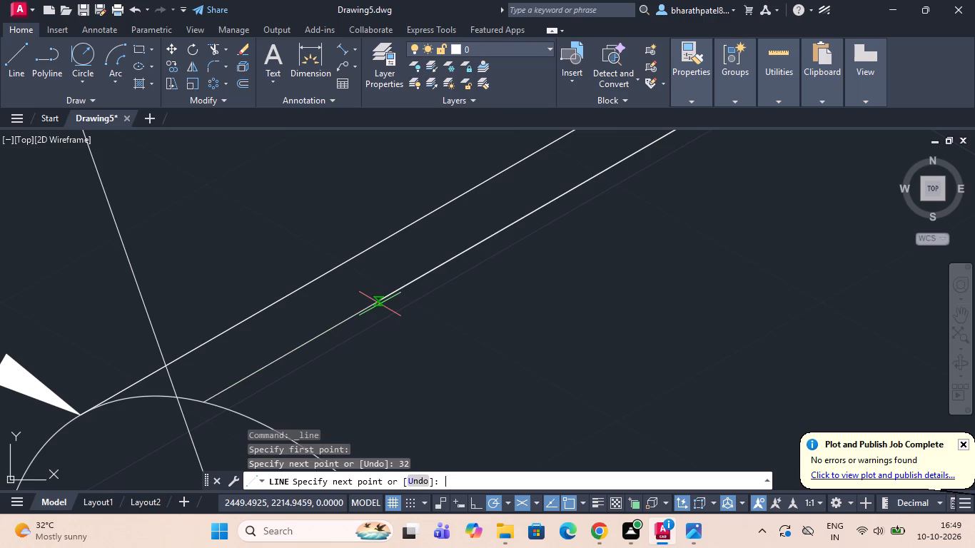
pyautogui.scroll(-2, 351, 273)
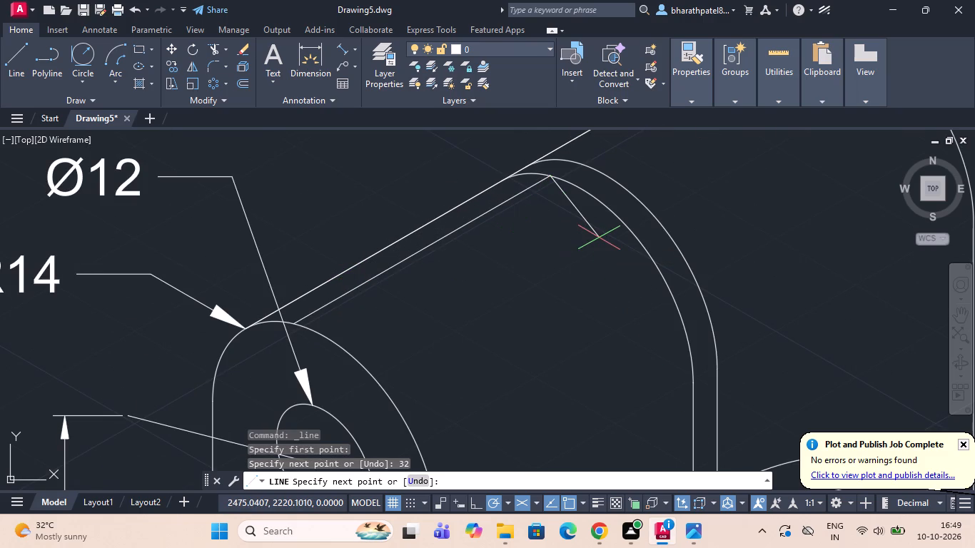
pyautogui.press('Escape')
# Add a 32 aligned dimension between the helper line's ends, placed just above the upper lug's sloping top edge.
pyautogui.scroll(4, 562, 177)
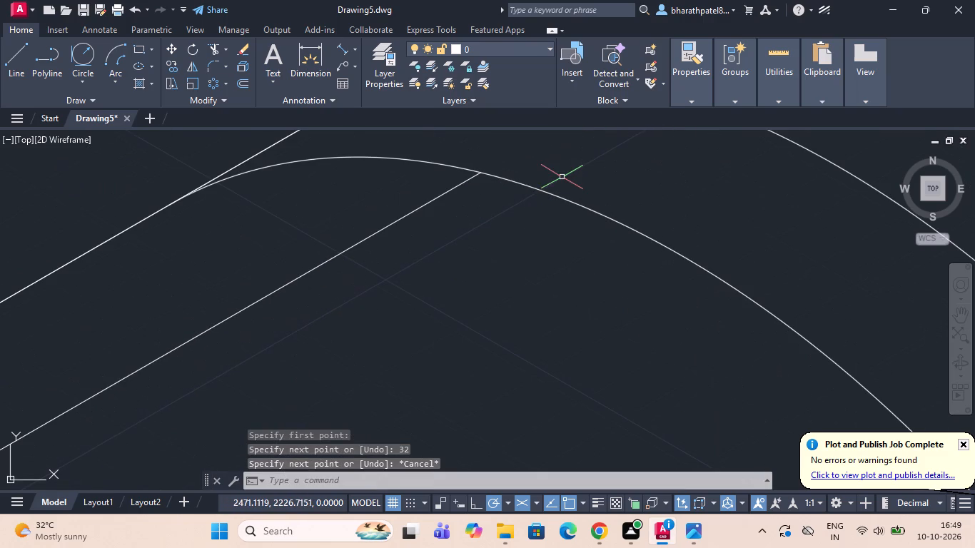
pyautogui.click(344, 45)
pyautogui.scroll(-4, 347, 96)
pyautogui.scroll(-1, 377, 199)
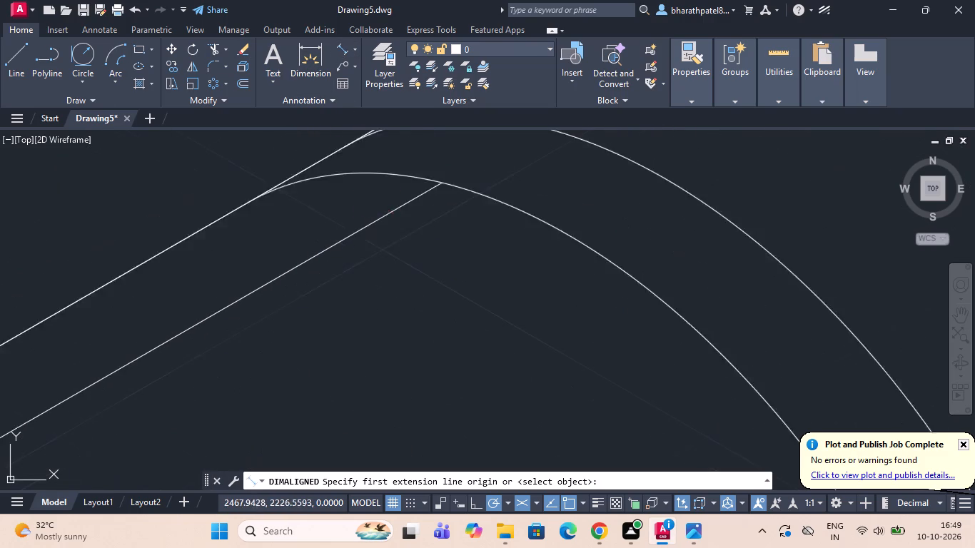
pyautogui.scroll(-1, 378, 204)
pyautogui.click(341, 47)
pyautogui.scroll(-2, 388, 232)
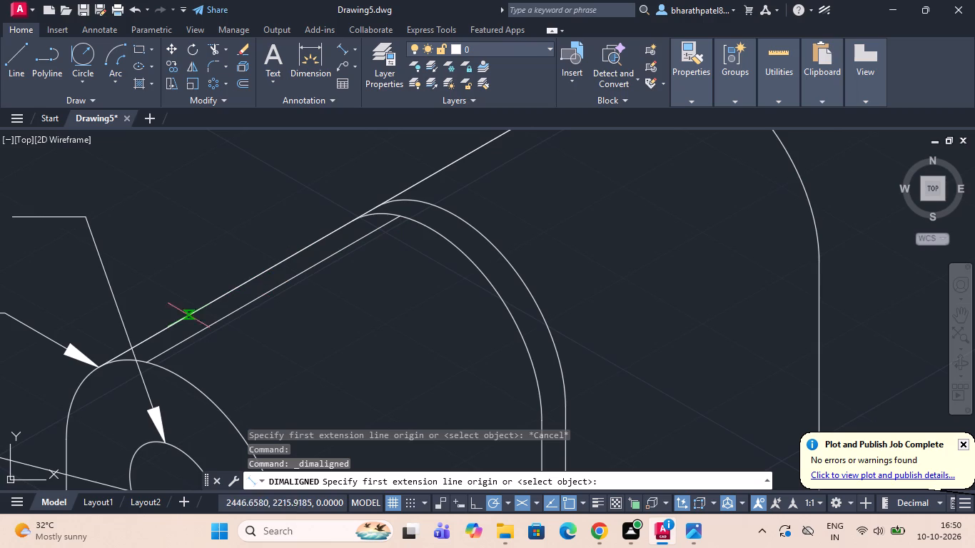
pyautogui.scroll(3, 116, 370)
pyautogui.click(238, 338)
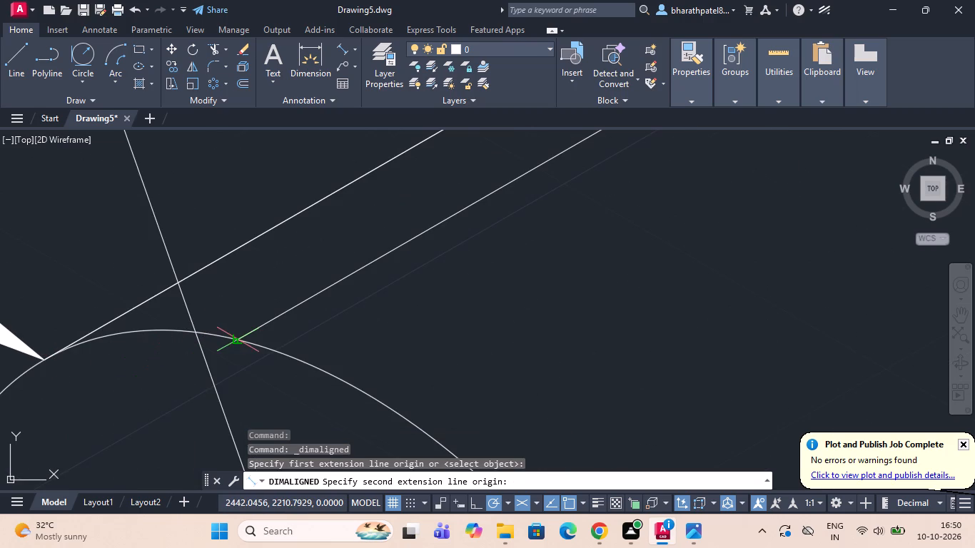
pyautogui.scroll(-3, 239, 335)
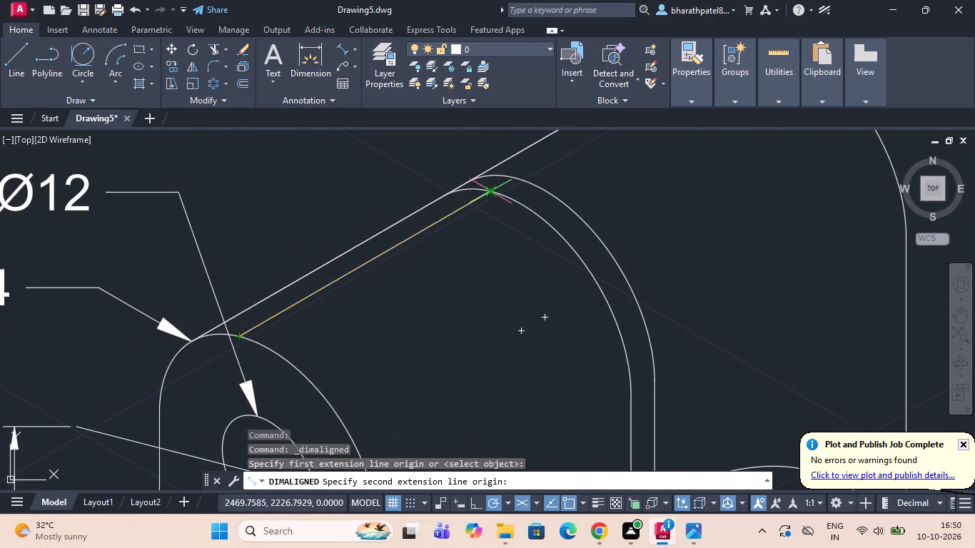
pyautogui.scroll(3, 495, 191)
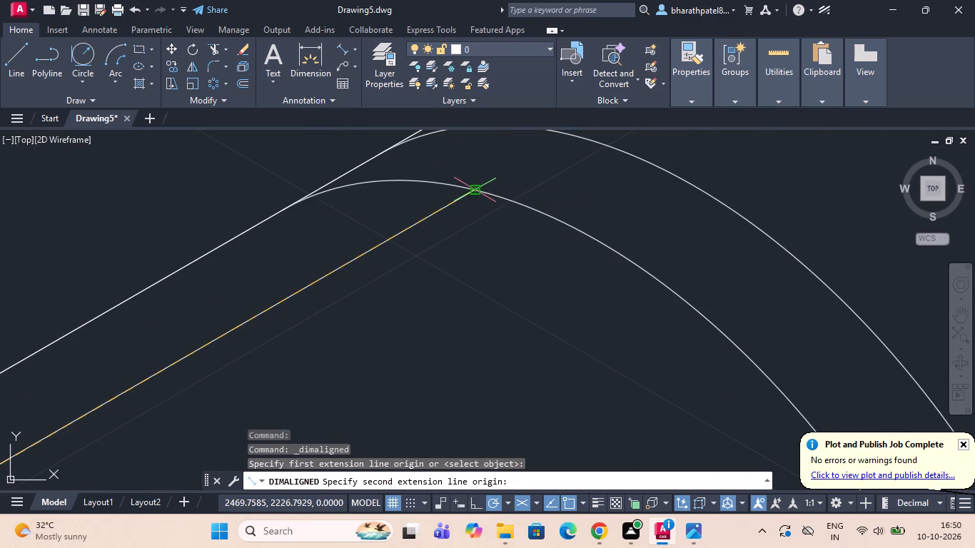
pyautogui.click(478, 188)
pyautogui.scroll(-4, 478, 188)
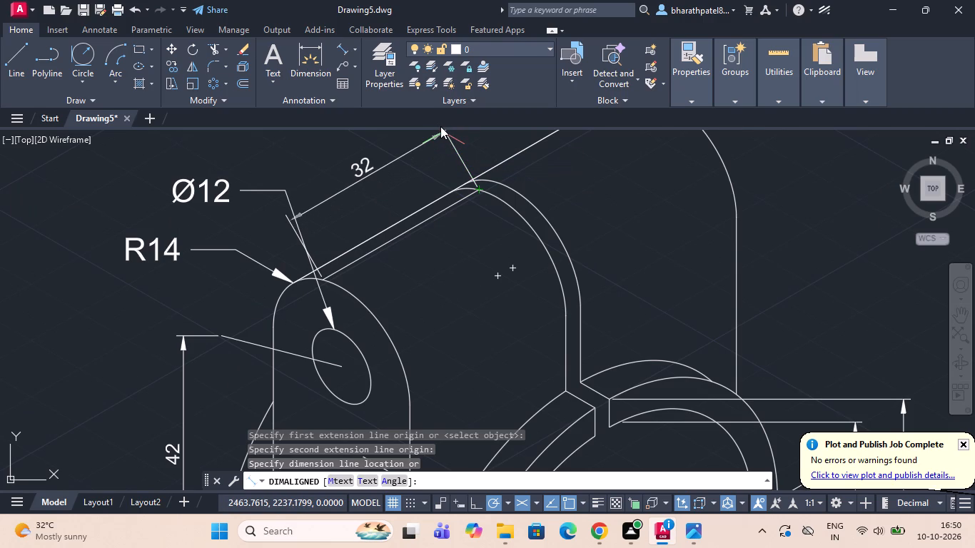
pyautogui.click(423, 173)
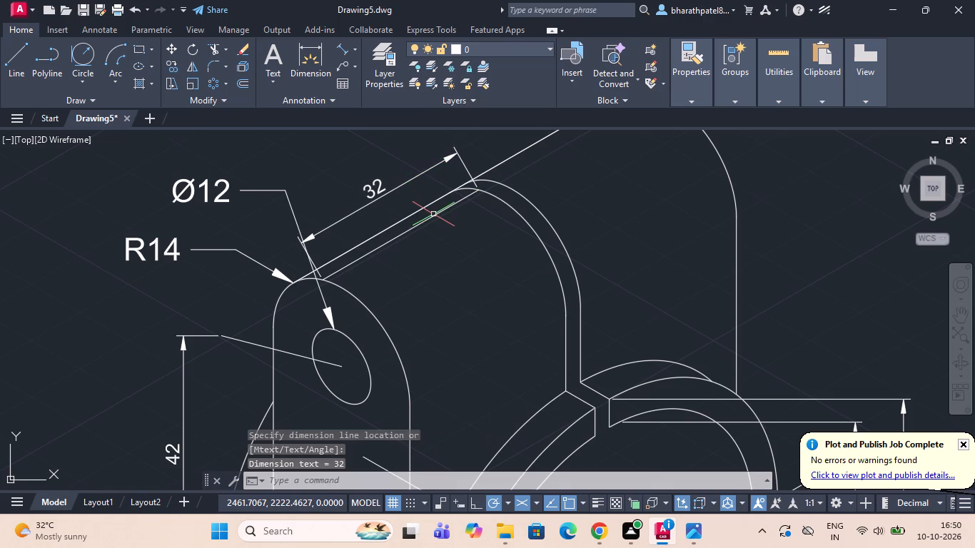
# Delete the helper line beneath the 32 dimension on the upper lug.
pyautogui.click(433, 214)
pyautogui.press('Delete')
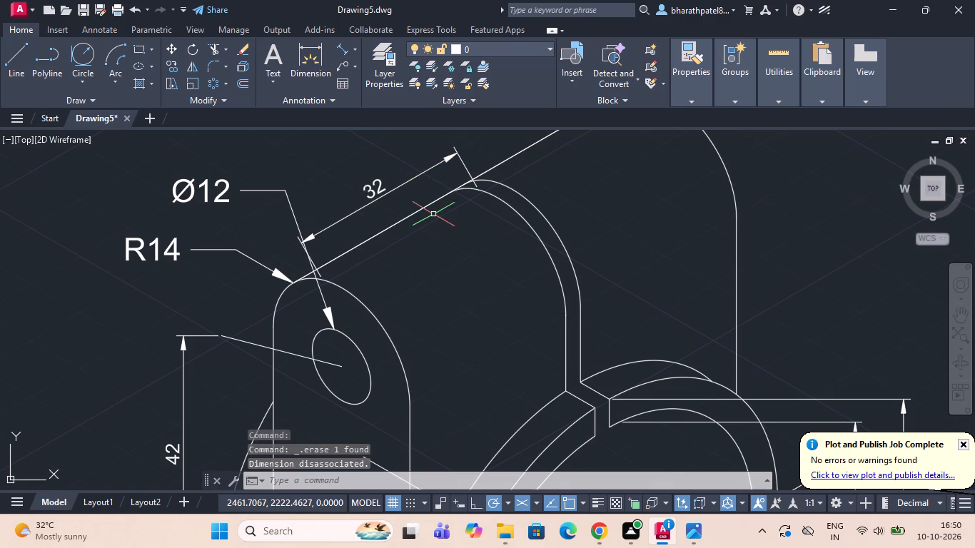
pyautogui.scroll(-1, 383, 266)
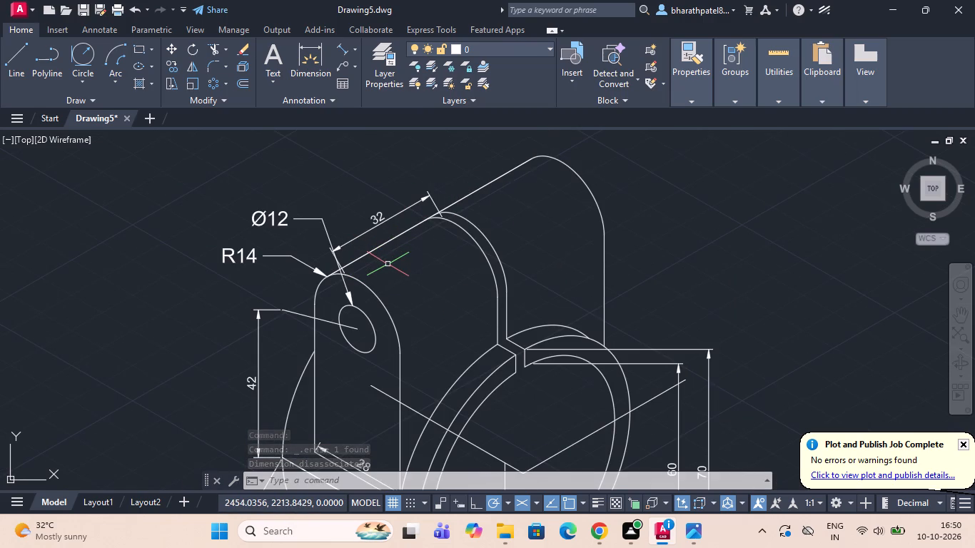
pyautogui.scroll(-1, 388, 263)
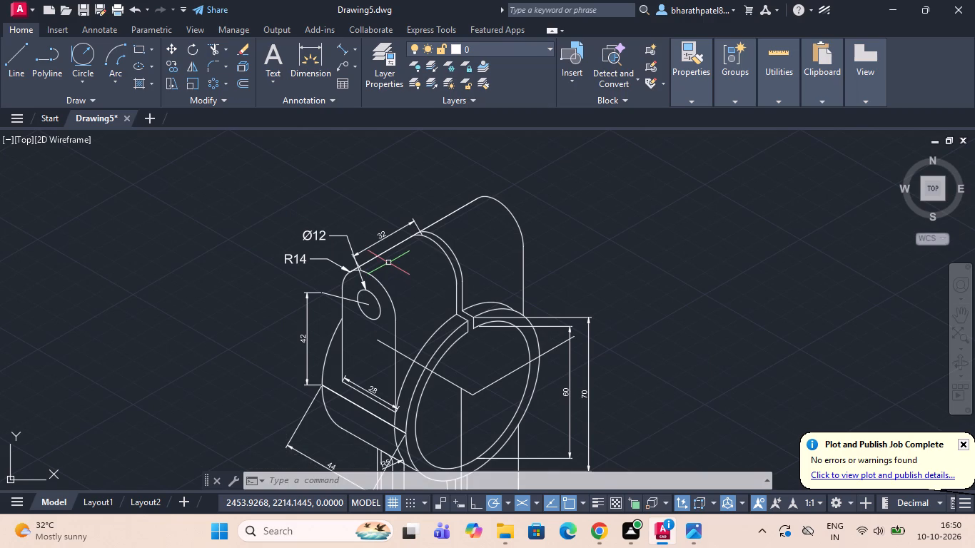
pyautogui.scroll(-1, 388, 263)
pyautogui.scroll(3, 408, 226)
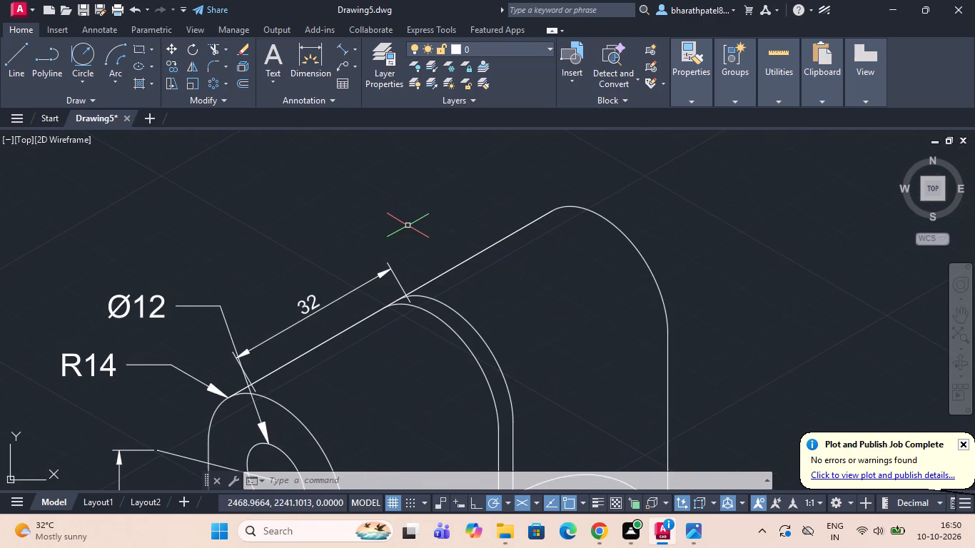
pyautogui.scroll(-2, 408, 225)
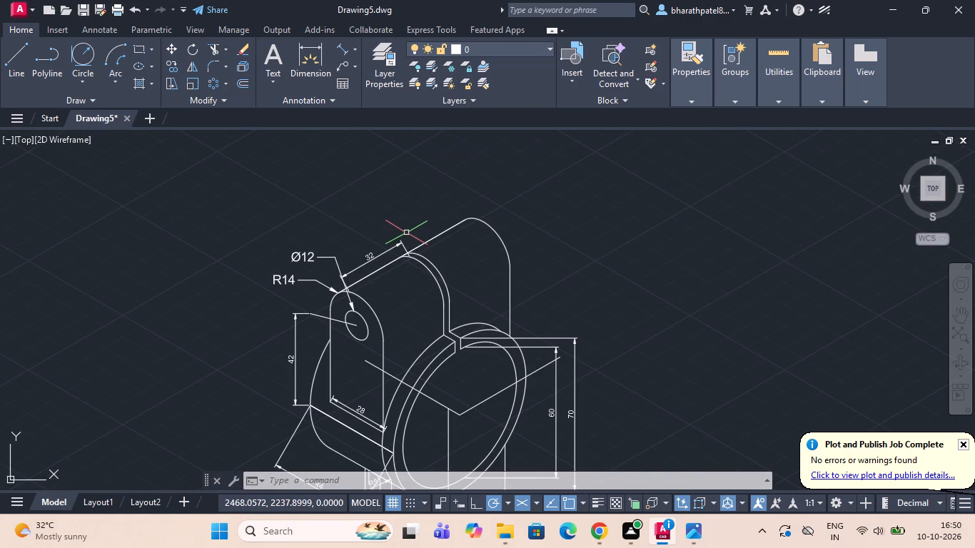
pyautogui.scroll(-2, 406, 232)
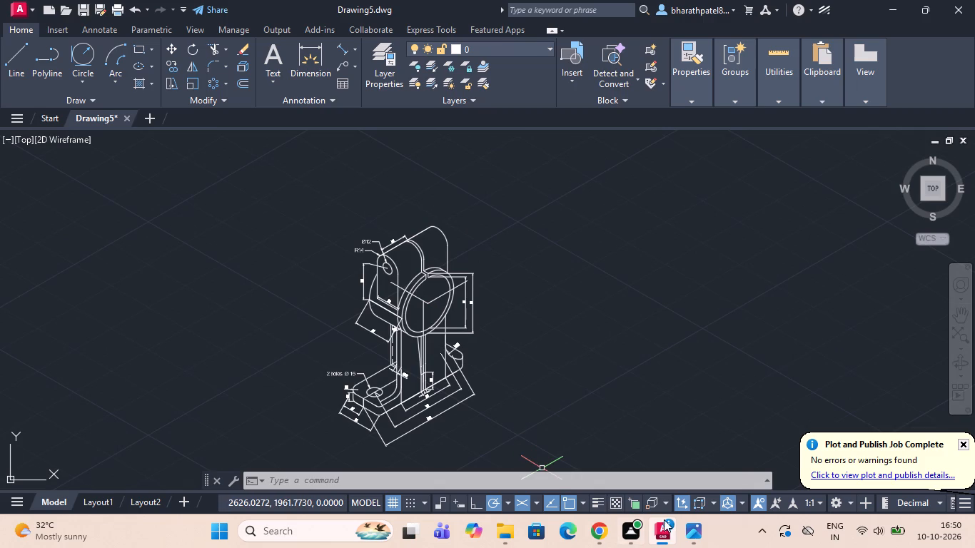
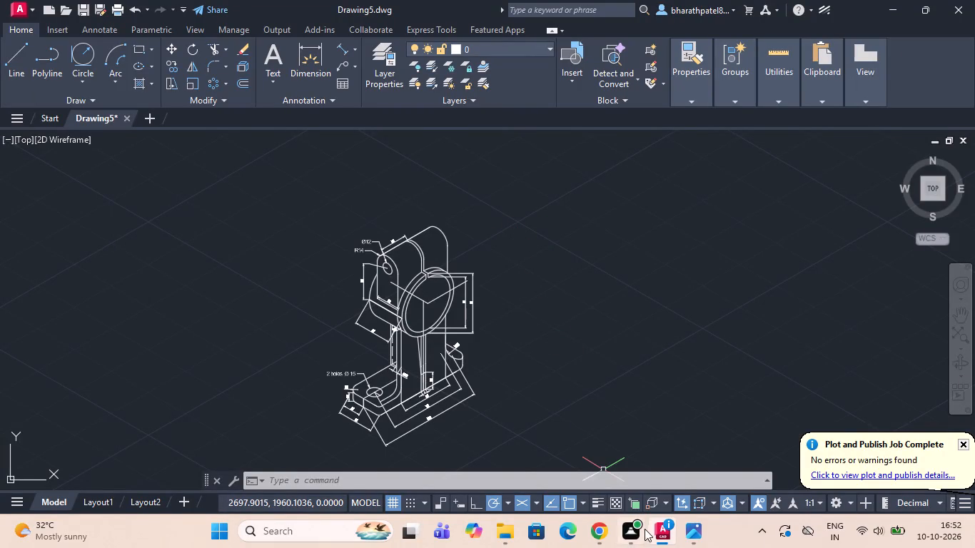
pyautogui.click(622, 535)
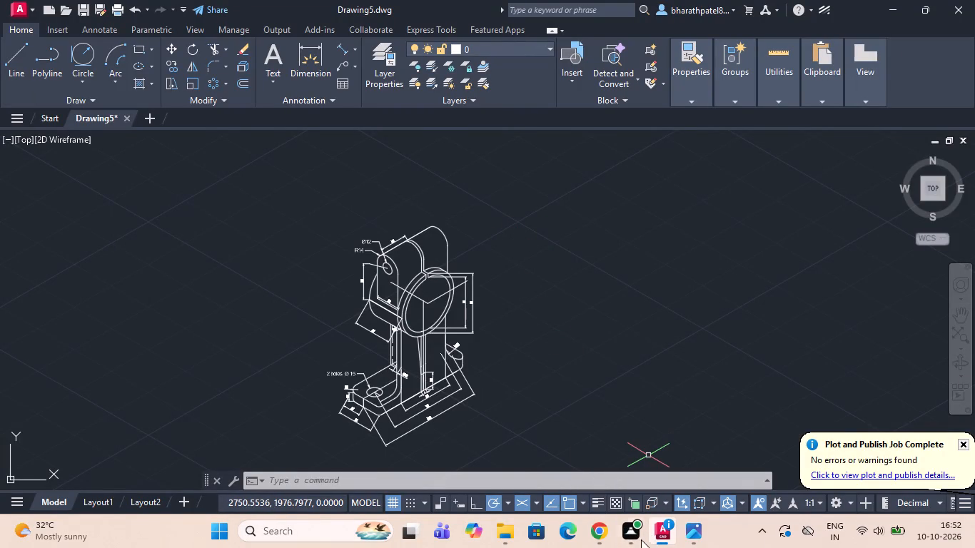
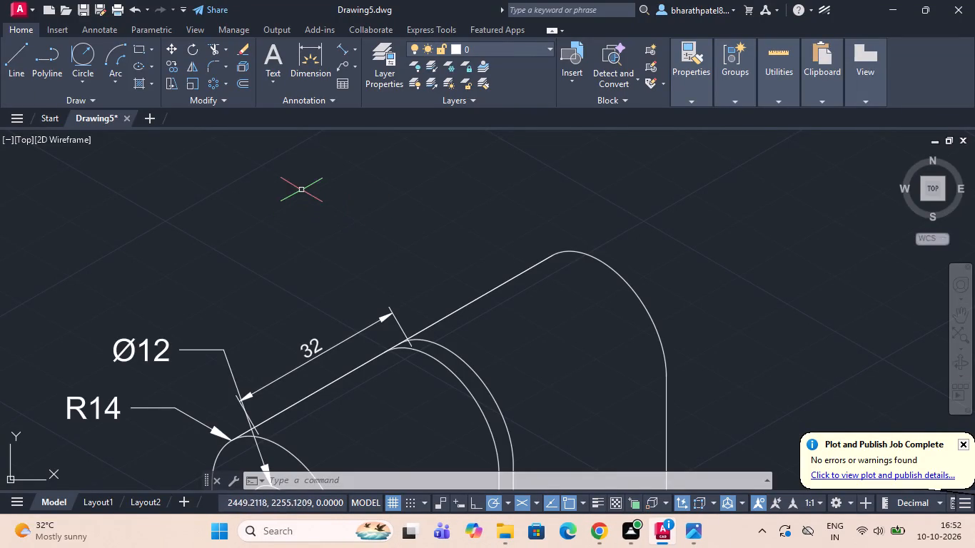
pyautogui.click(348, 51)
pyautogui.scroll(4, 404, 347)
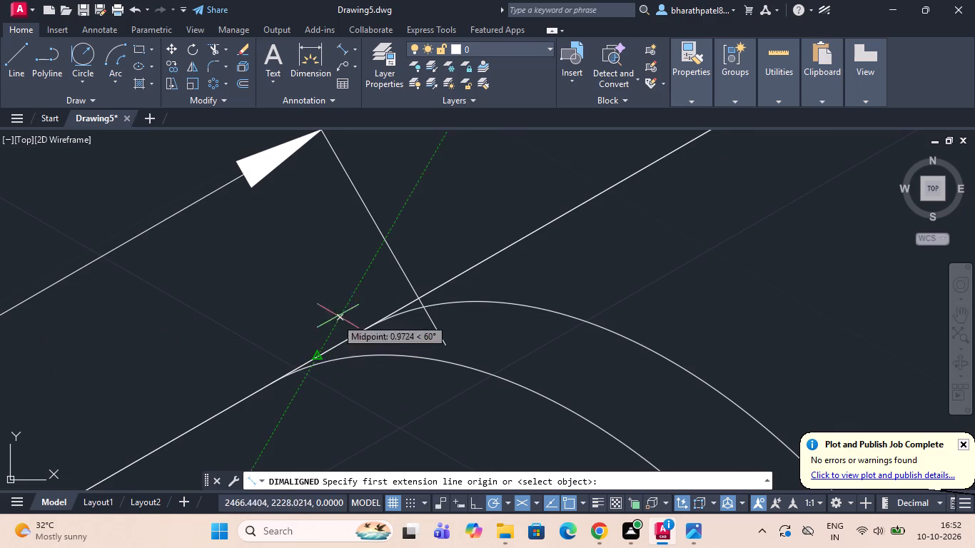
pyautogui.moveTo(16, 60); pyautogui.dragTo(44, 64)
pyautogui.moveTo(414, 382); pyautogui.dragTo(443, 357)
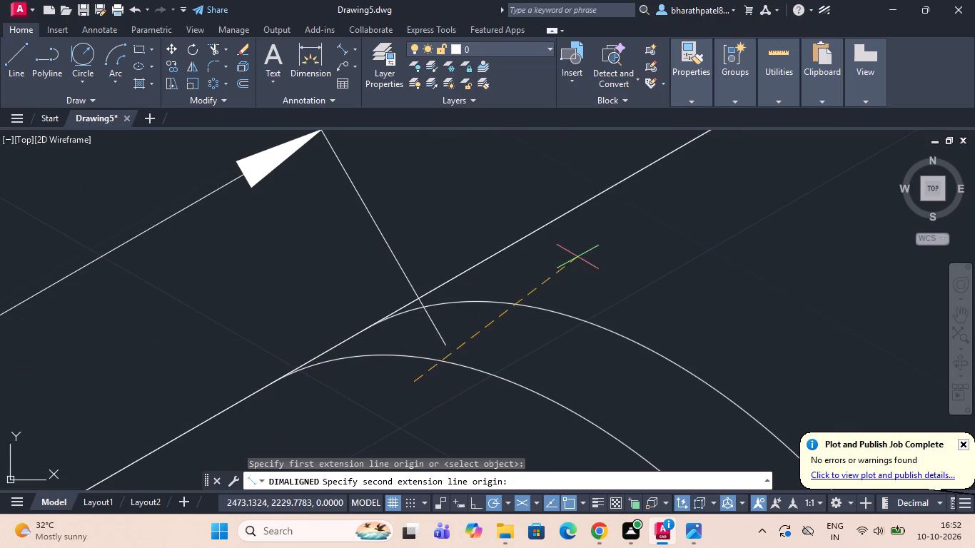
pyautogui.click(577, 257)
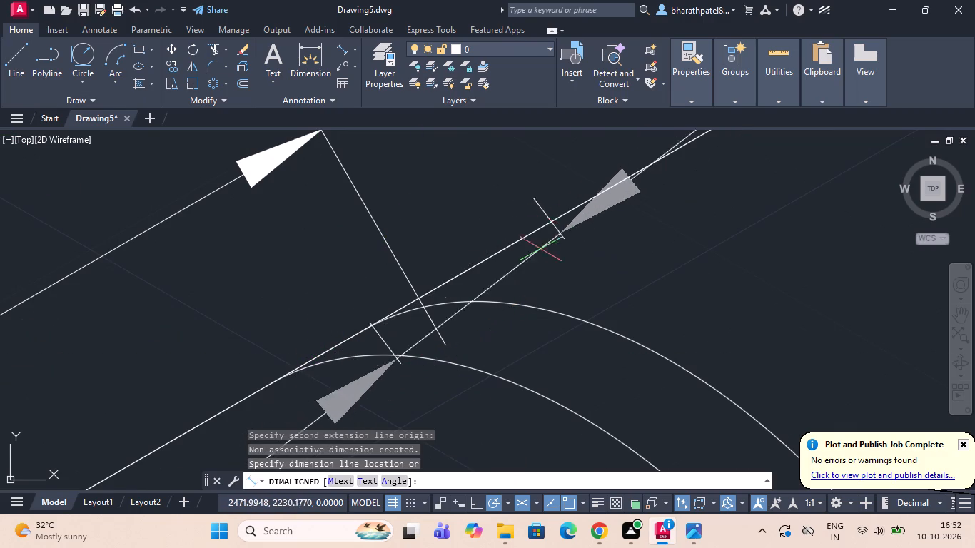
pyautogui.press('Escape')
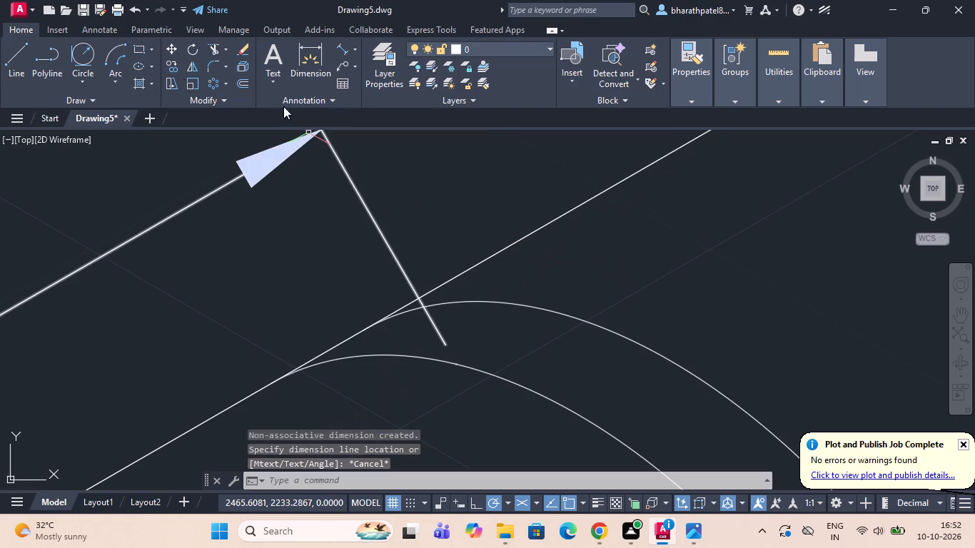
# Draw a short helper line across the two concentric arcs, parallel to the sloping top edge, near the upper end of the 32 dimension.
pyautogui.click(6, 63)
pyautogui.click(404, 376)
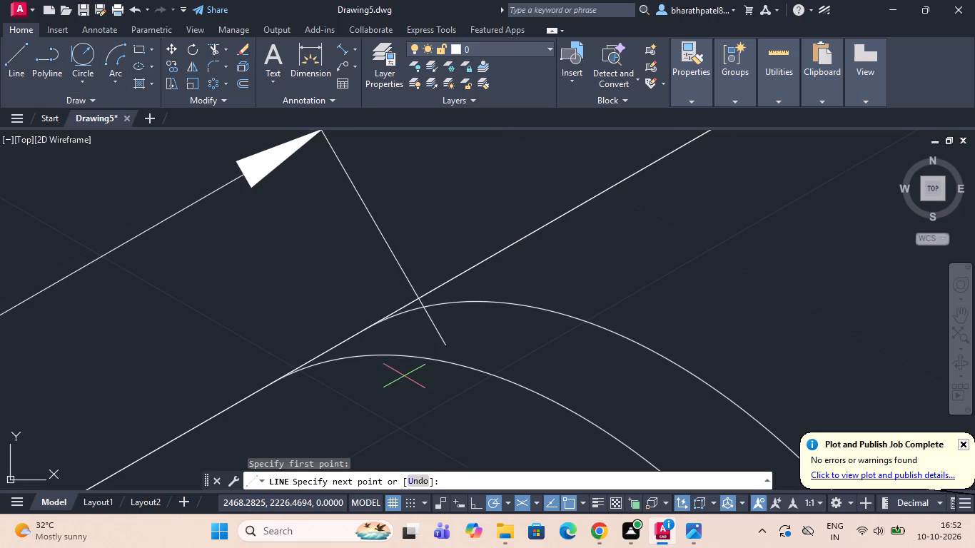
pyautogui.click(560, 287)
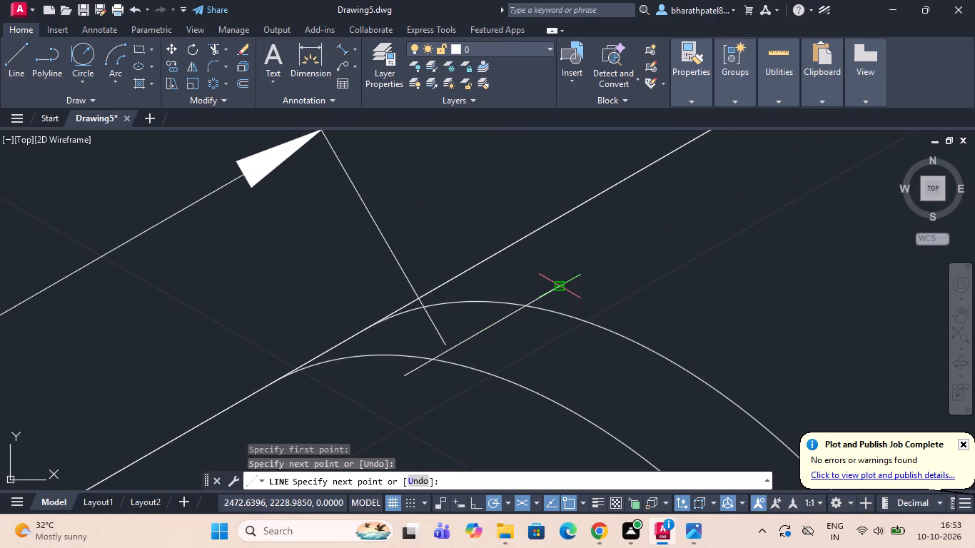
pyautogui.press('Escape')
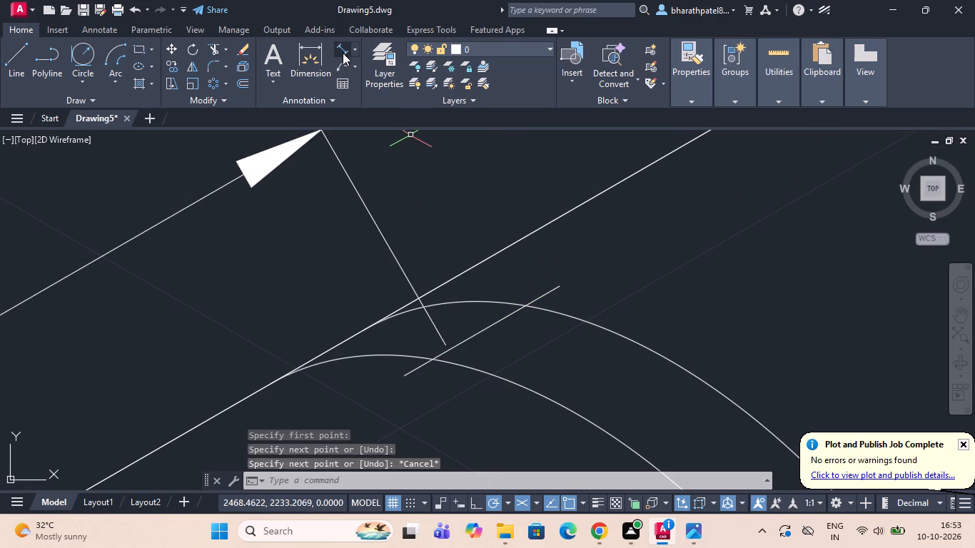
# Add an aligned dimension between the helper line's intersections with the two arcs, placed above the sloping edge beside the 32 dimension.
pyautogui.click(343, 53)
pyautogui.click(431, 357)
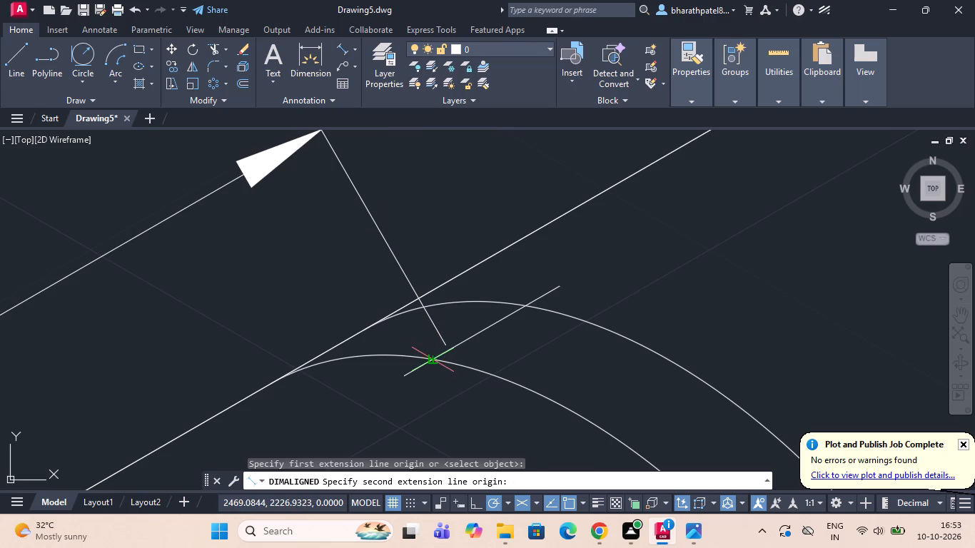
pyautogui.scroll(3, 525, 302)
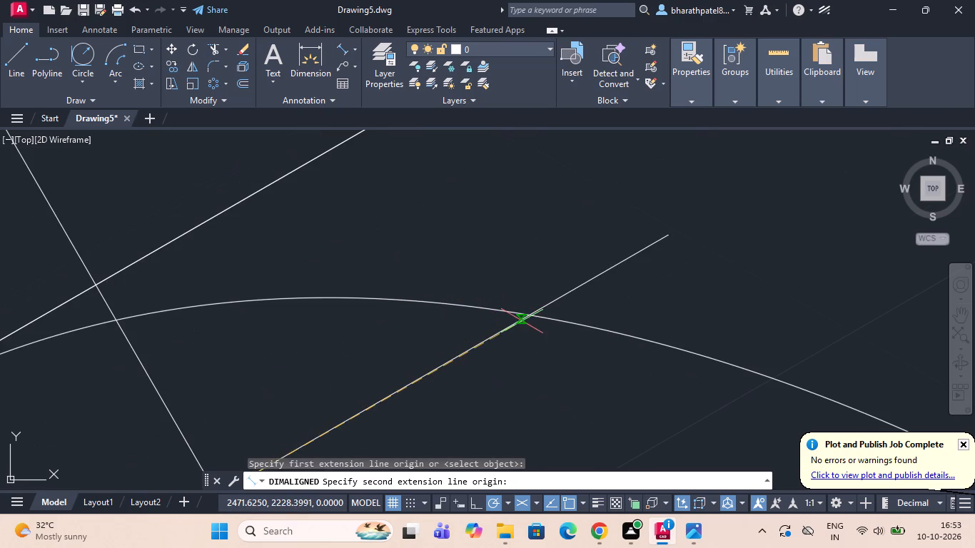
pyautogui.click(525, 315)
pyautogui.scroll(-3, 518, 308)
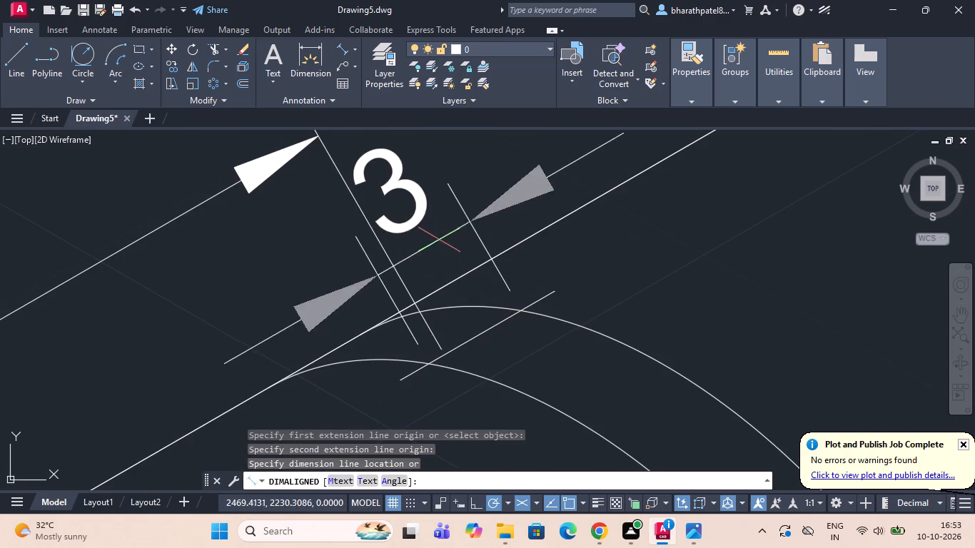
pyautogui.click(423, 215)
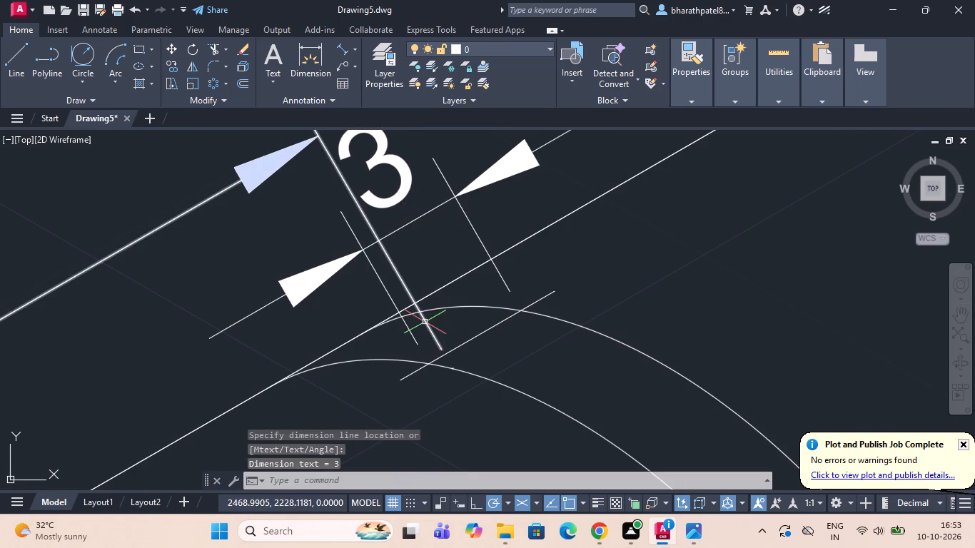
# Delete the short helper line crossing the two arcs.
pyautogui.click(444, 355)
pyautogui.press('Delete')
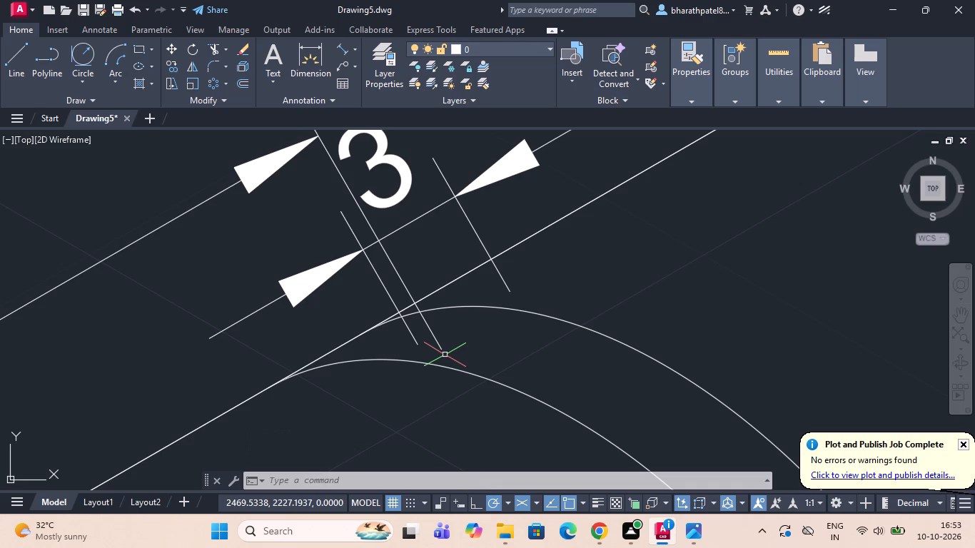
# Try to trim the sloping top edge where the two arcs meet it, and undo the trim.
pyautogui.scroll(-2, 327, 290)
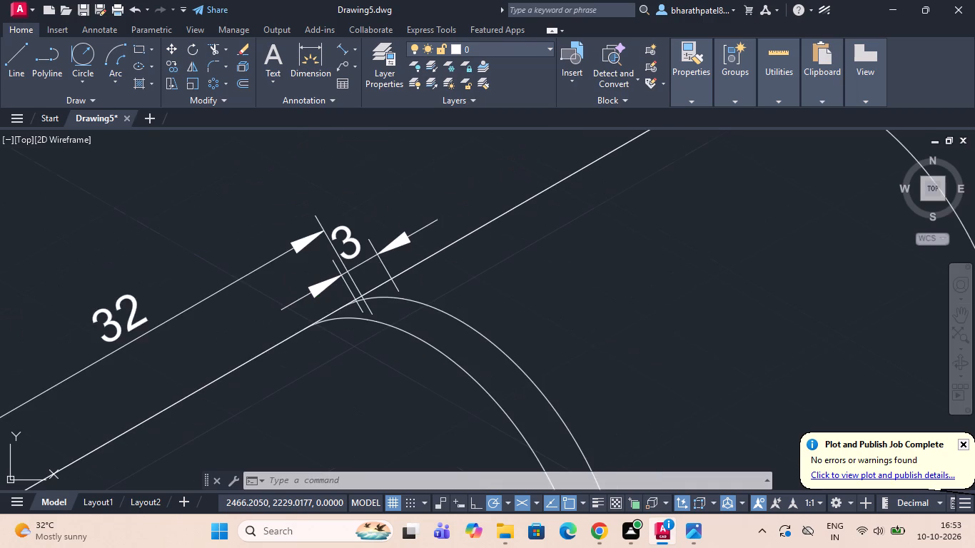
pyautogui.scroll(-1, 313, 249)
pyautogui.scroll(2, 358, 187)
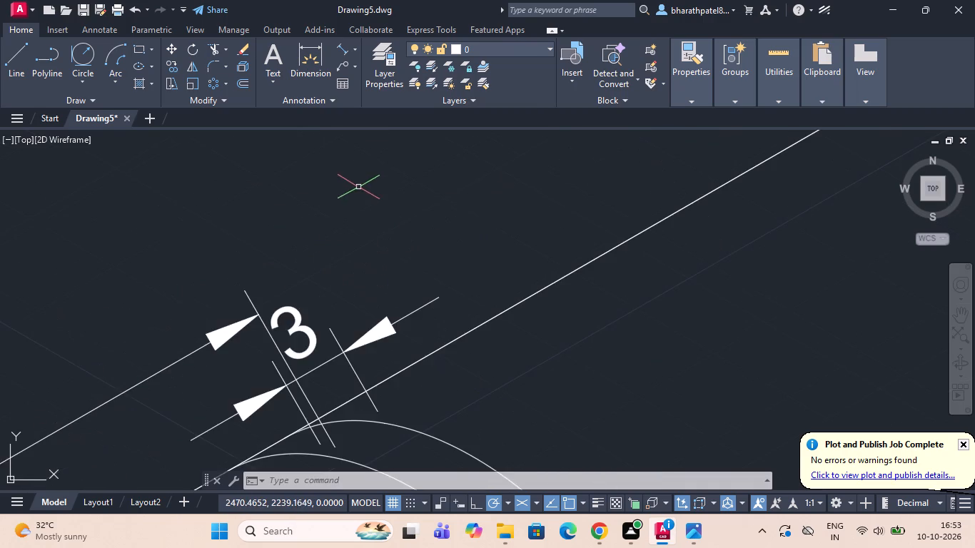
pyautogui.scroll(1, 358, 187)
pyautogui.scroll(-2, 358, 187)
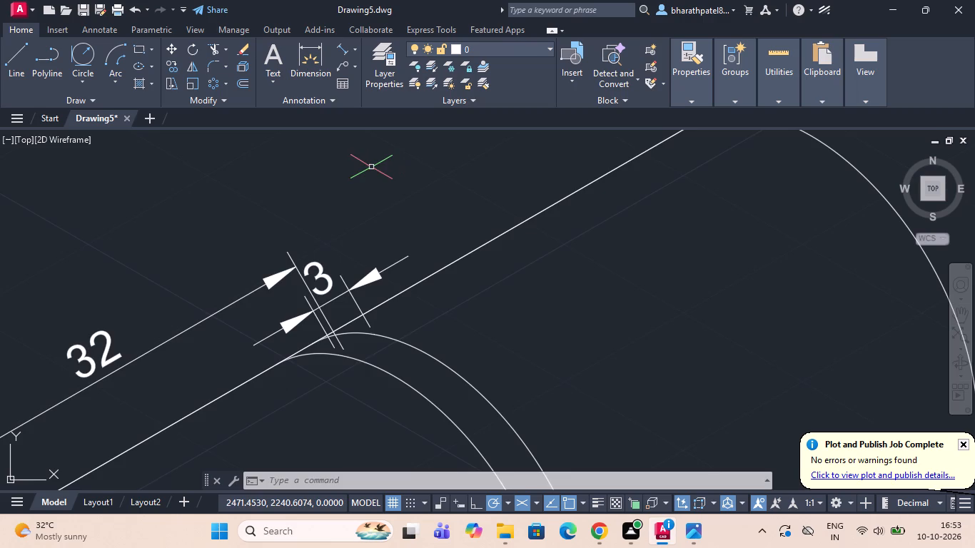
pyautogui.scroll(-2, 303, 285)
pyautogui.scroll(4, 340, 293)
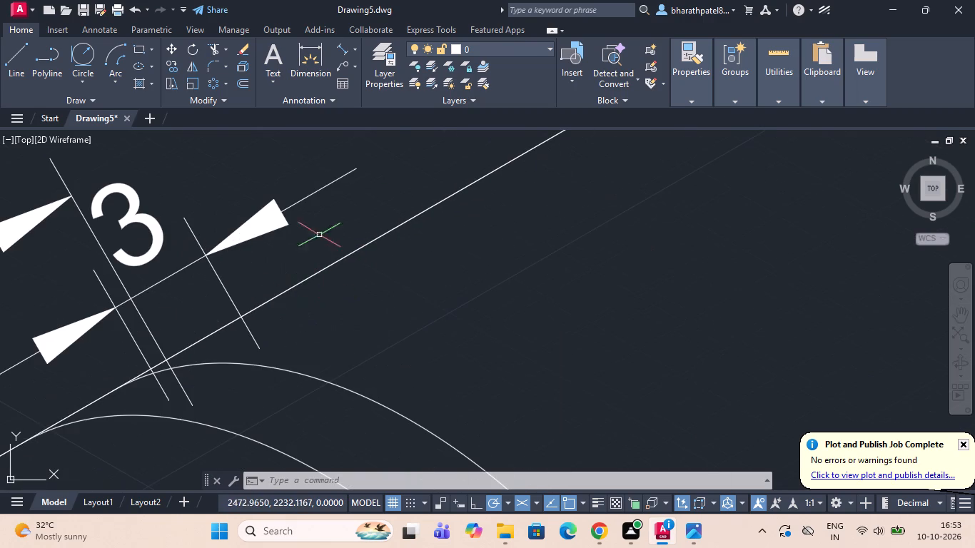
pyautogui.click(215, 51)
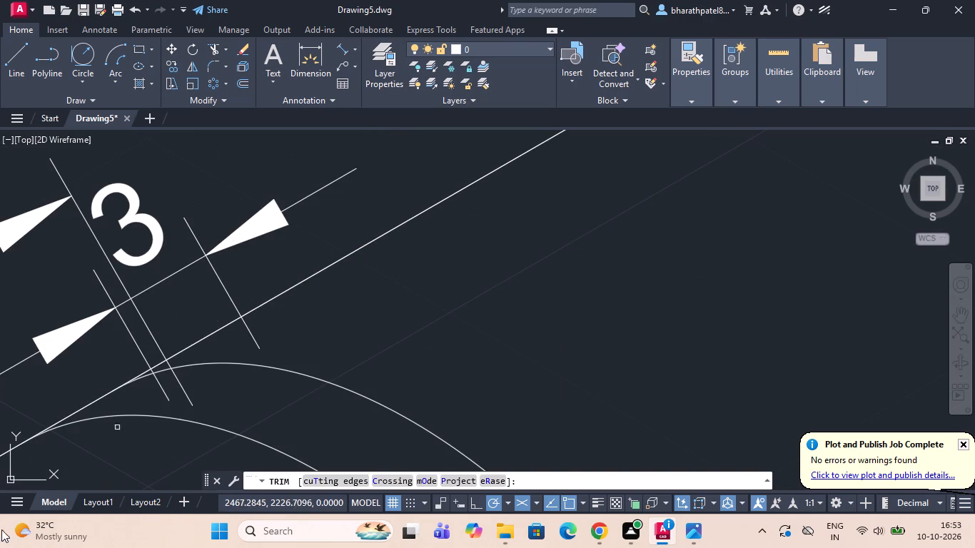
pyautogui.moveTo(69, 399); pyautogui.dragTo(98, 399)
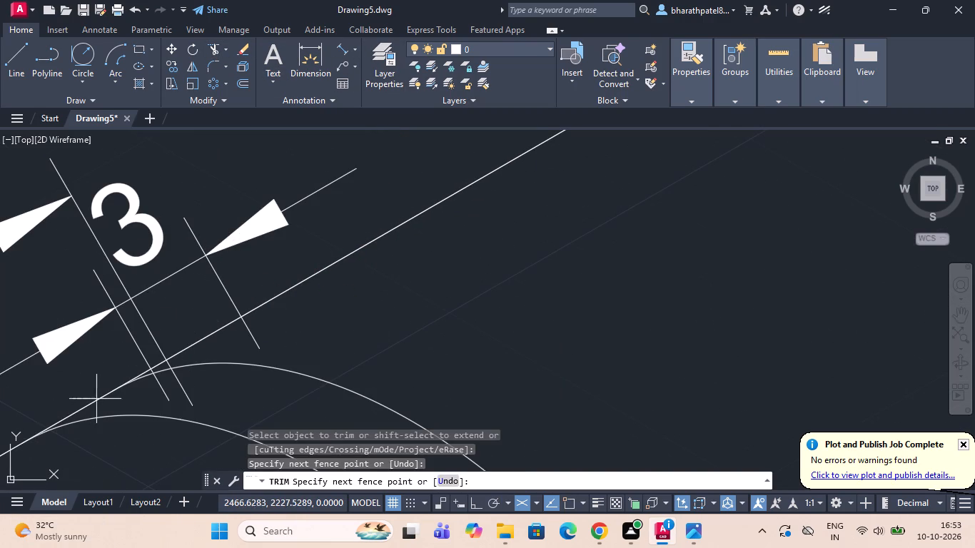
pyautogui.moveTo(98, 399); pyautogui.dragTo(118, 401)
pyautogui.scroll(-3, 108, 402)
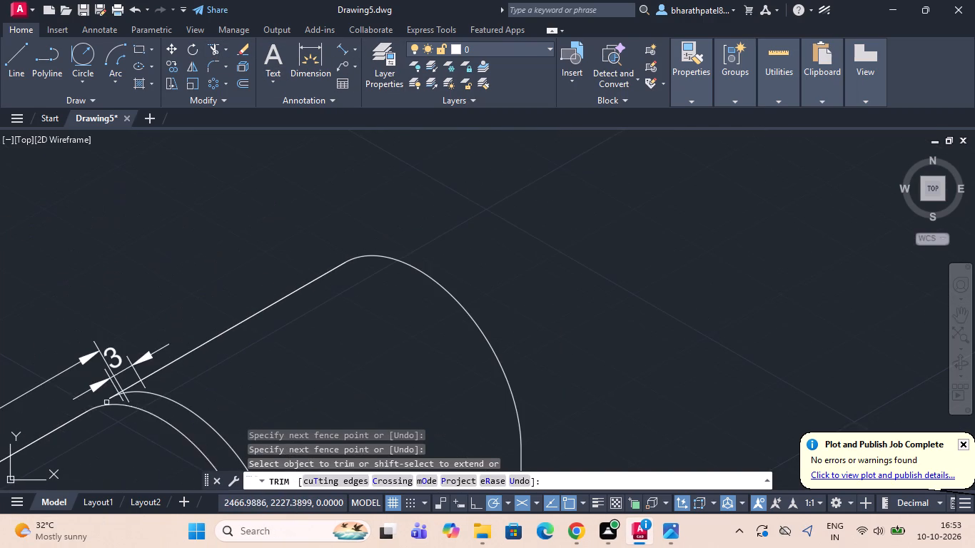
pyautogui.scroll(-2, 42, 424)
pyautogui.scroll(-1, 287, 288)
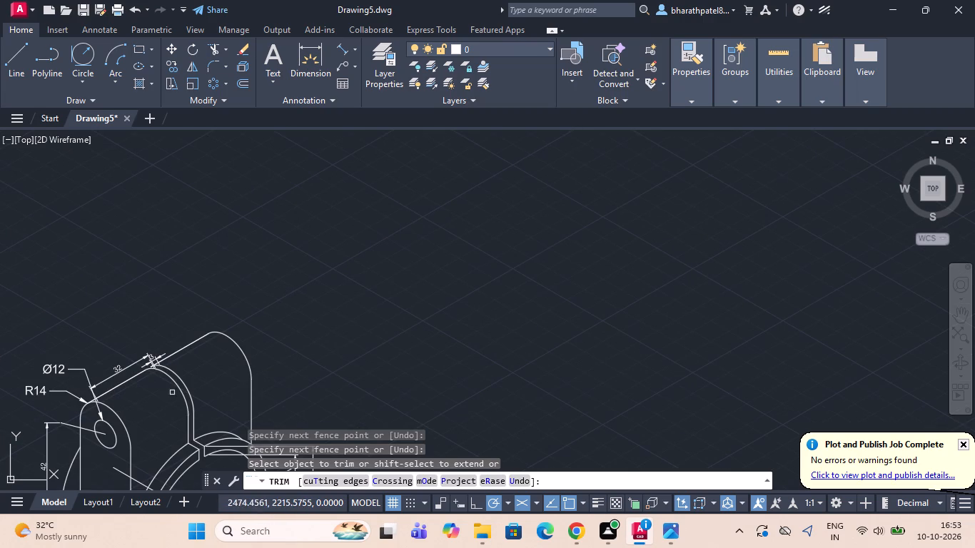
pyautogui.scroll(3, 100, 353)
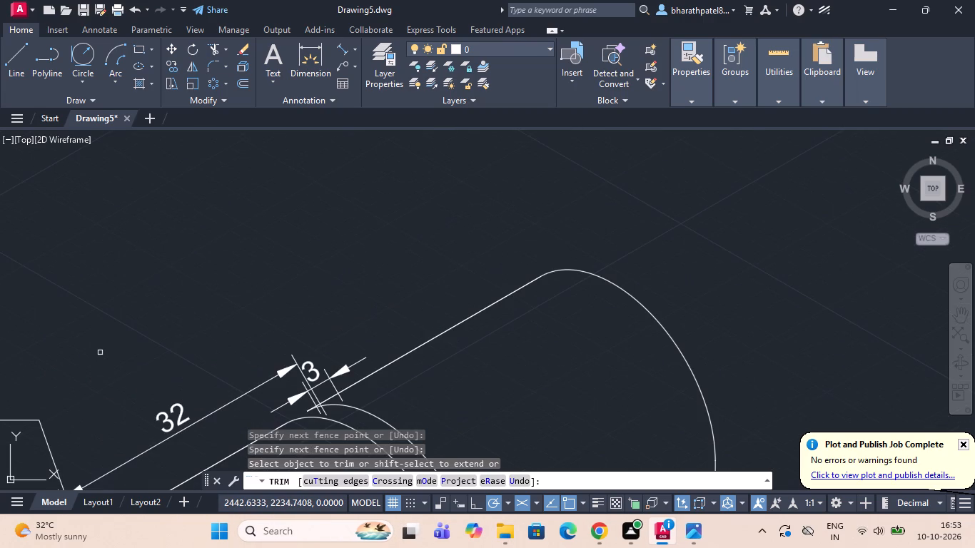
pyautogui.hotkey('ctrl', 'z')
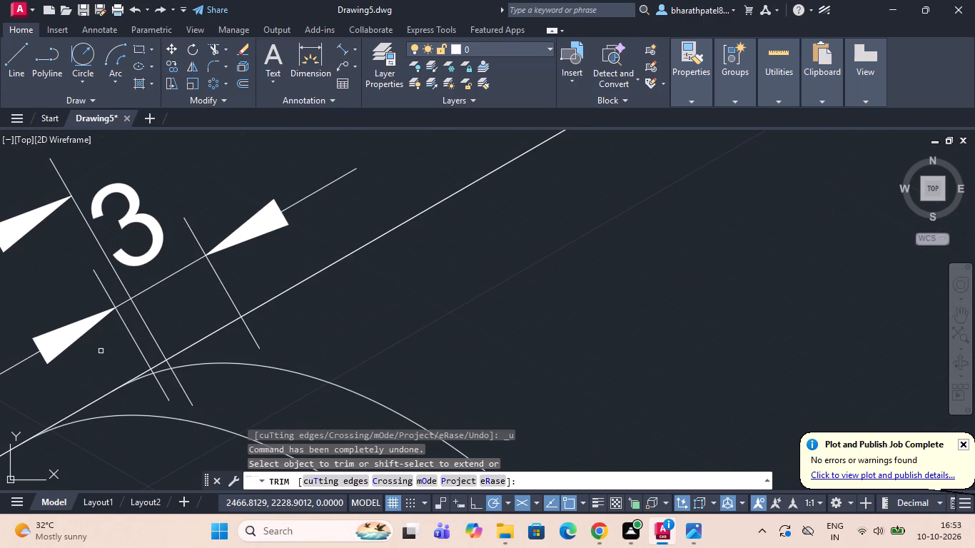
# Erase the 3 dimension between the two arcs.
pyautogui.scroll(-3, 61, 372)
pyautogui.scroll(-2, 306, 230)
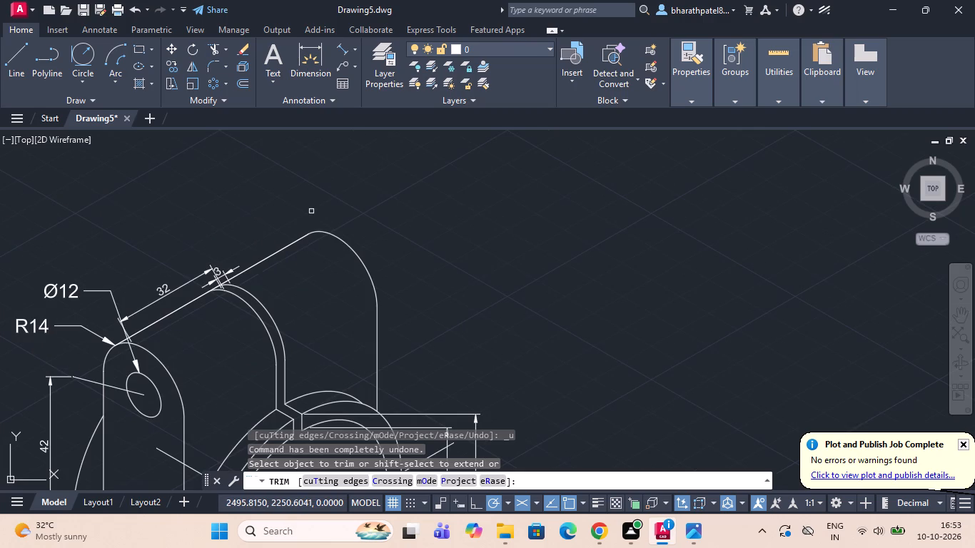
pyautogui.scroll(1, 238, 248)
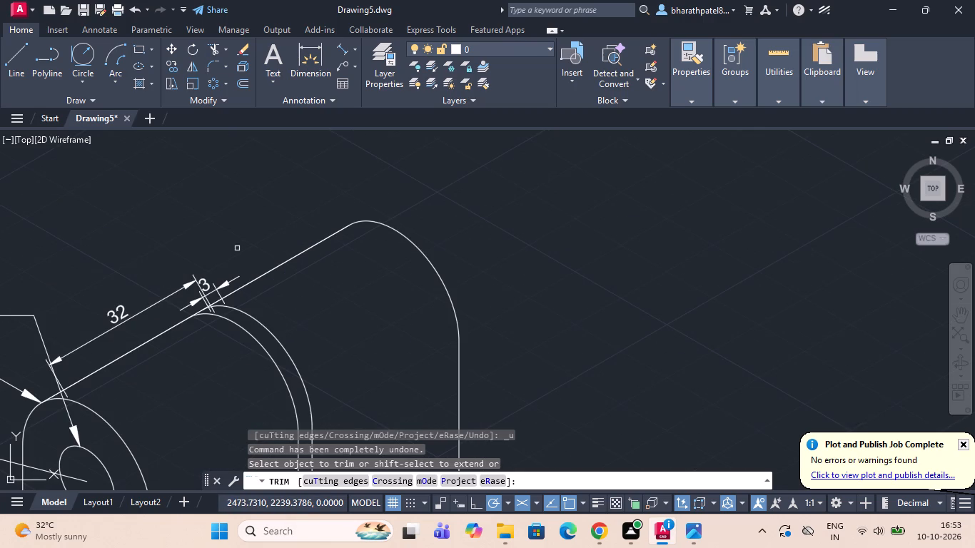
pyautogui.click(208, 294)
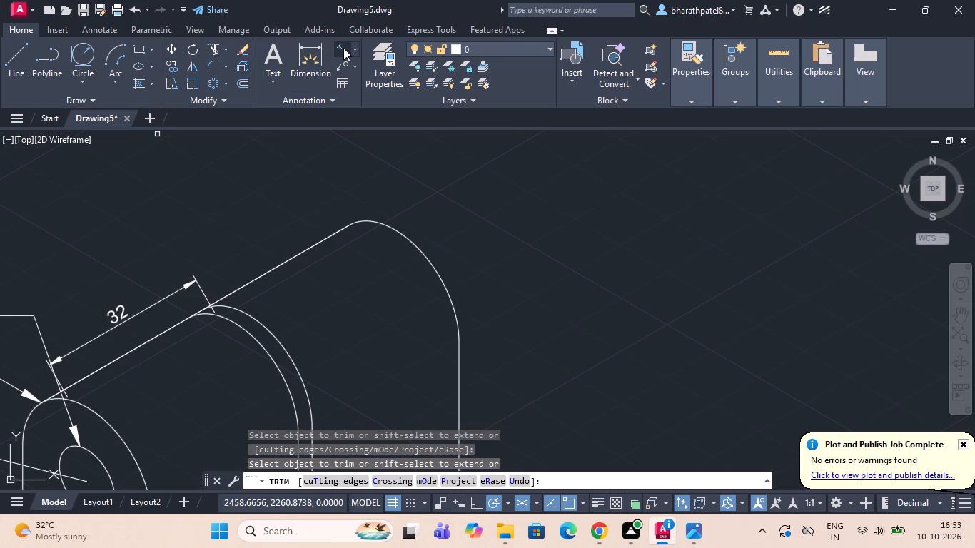
# Draw a short helper line across the two arcs, parallel to the sloping top edge, near the upper end of the 32 dimension.
pyautogui.moveTo(7, 59); pyautogui.dragTo(20, 61)
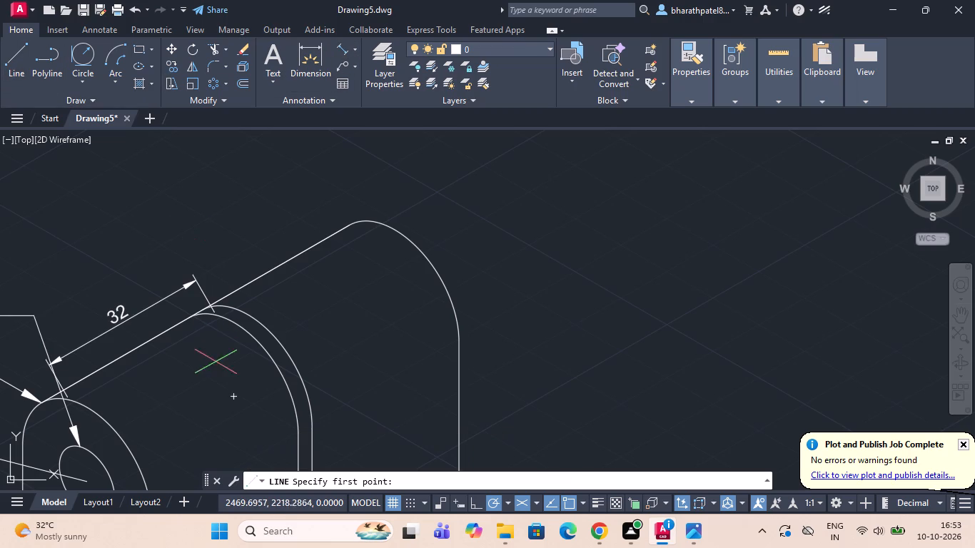
pyautogui.scroll(3, 200, 319)
pyautogui.click(228, 325)
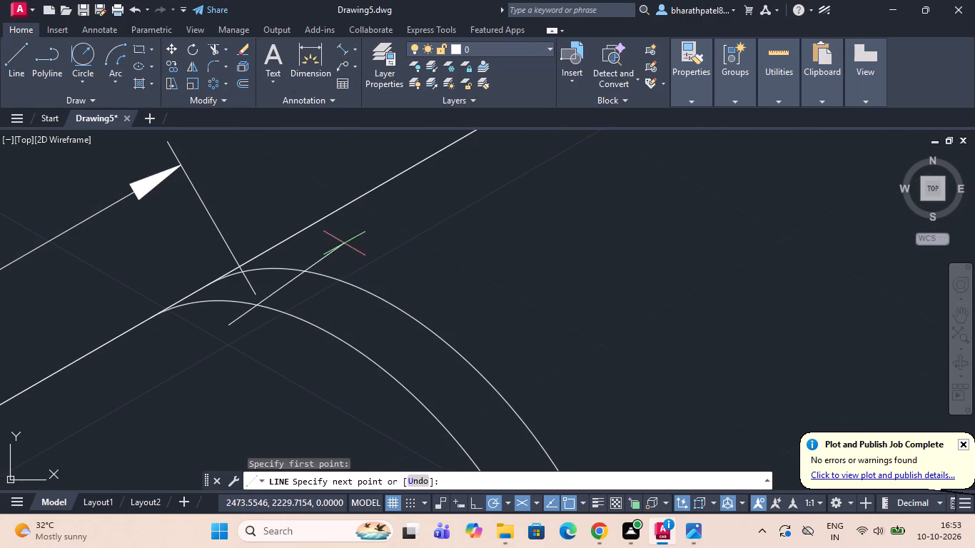
pyautogui.click(360, 255)
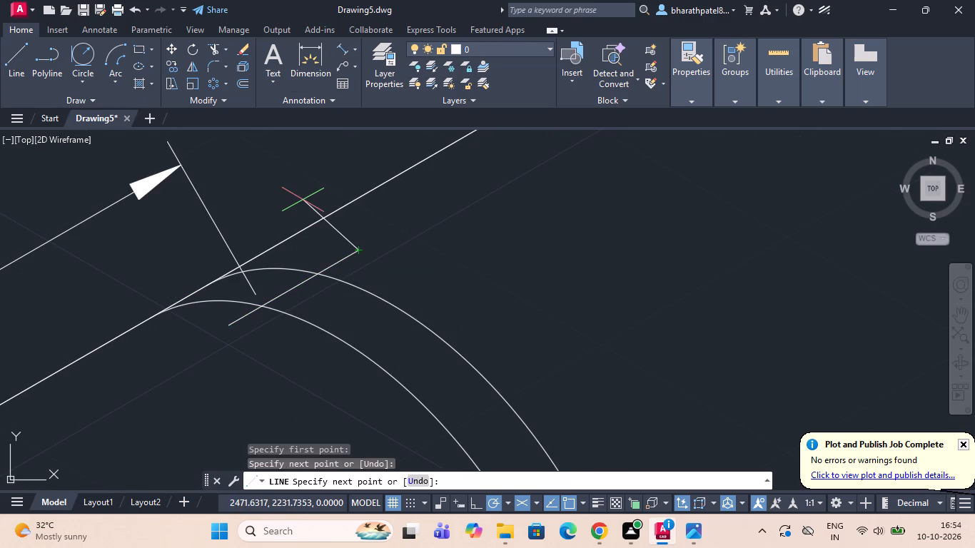
pyautogui.press('Escape')
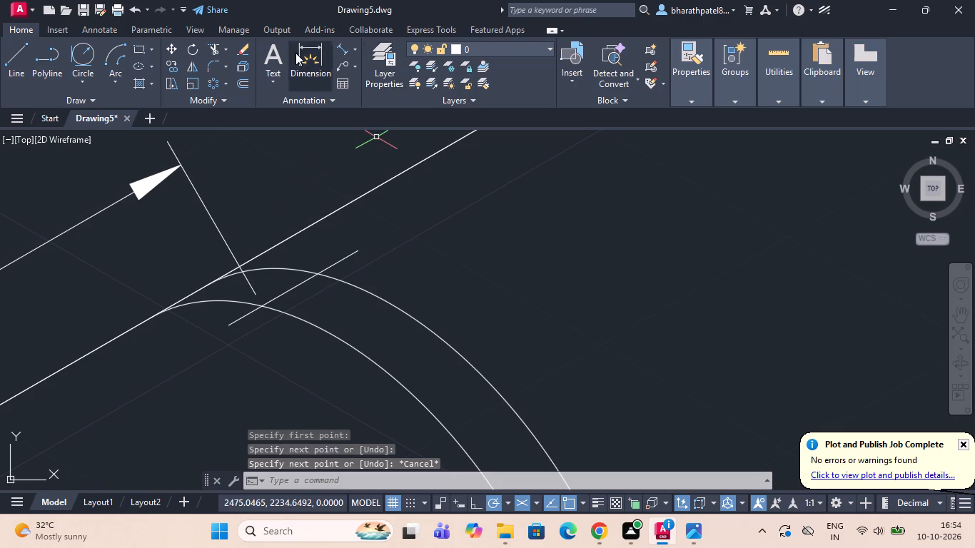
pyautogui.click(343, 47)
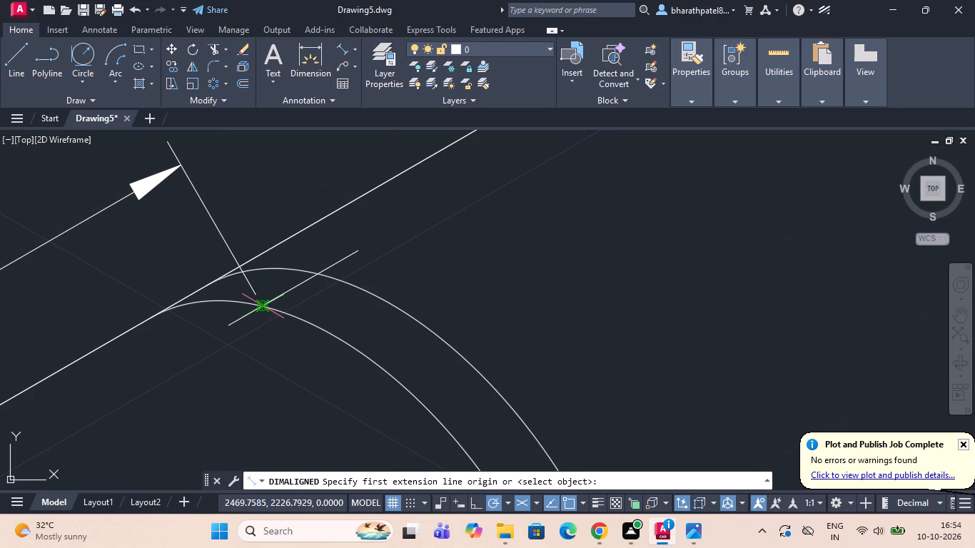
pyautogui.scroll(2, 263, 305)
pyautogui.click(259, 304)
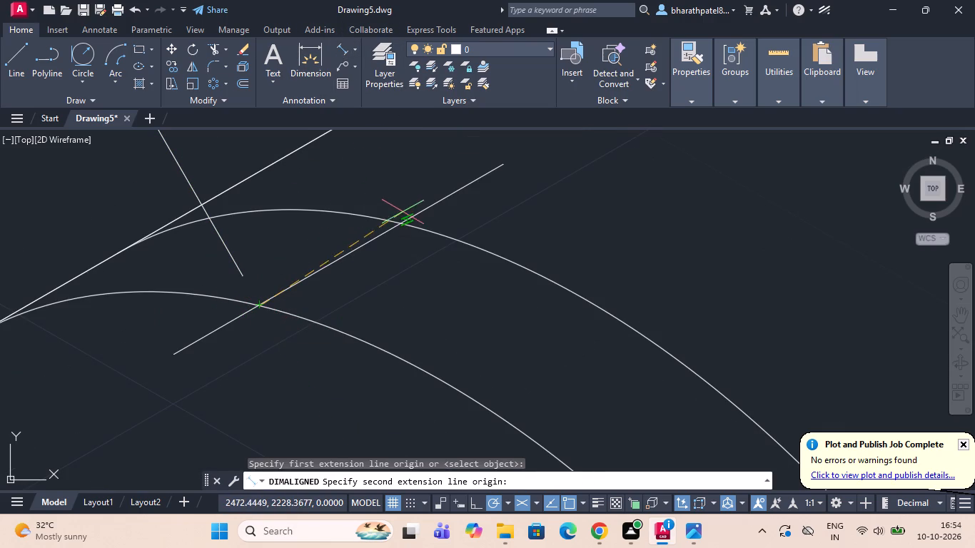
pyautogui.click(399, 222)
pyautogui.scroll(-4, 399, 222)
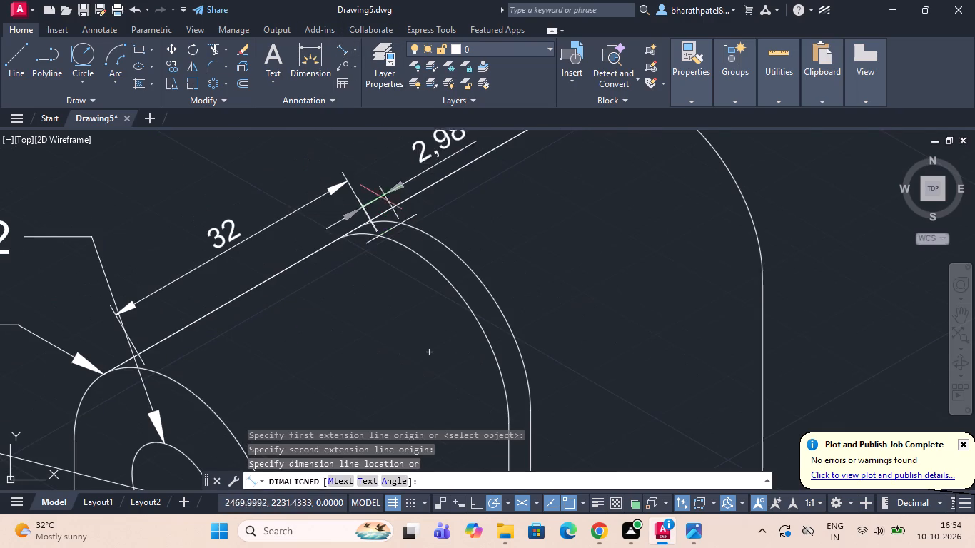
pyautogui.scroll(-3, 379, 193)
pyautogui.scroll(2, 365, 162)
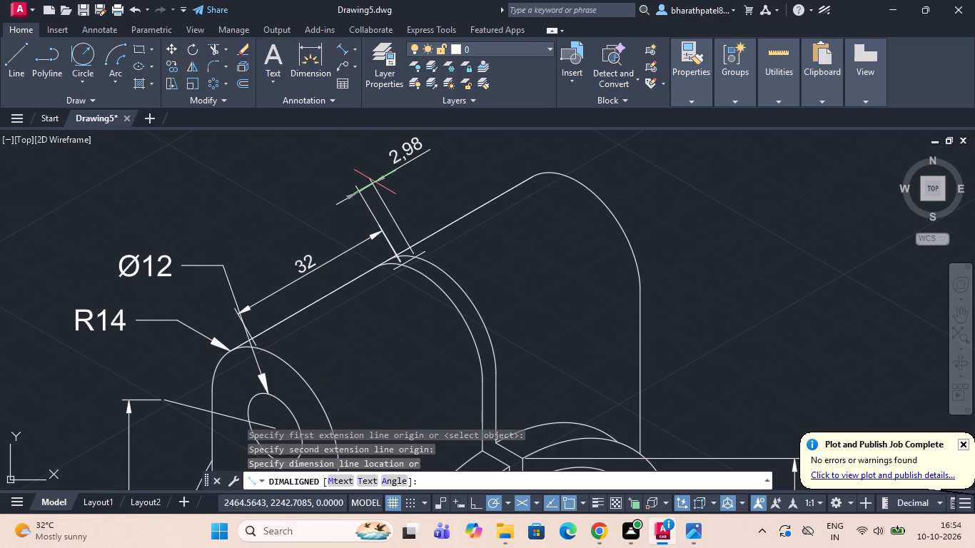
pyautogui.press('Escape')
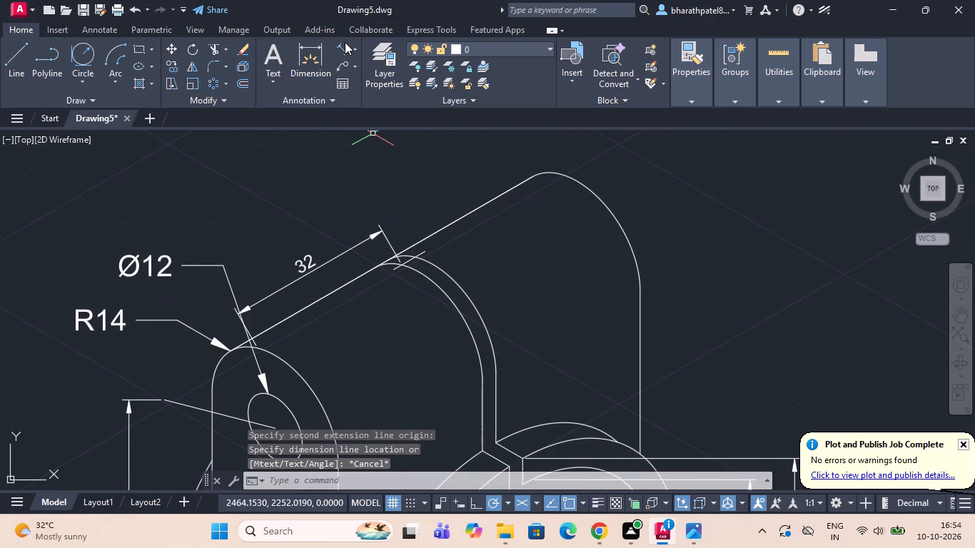
# Add a 3 aligned dimension between the helper line's crossings with the two arcs, placed above the upper end of the 32 dimension.
pyautogui.click(343, 45)
pyautogui.scroll(3, 378, 270)
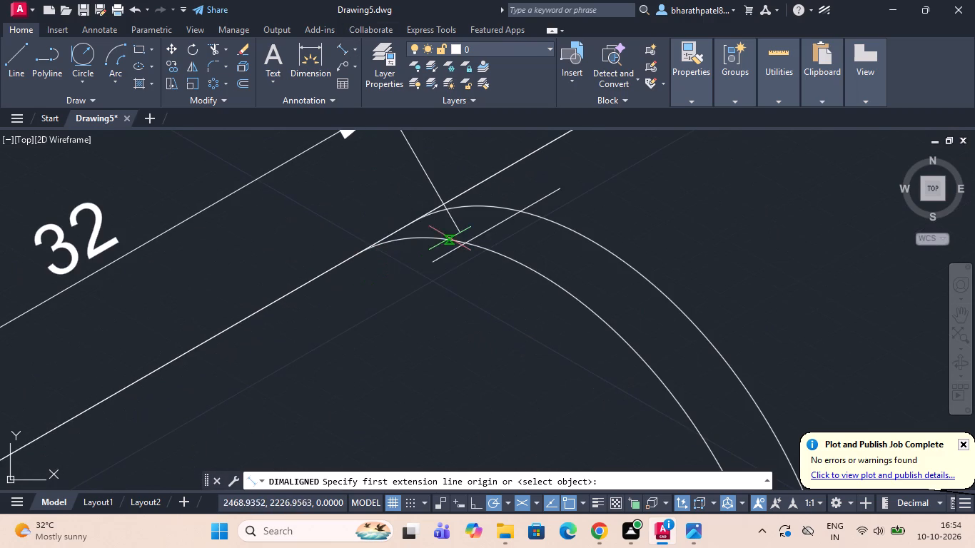
pyautogui.scroll(3, 461, 212)
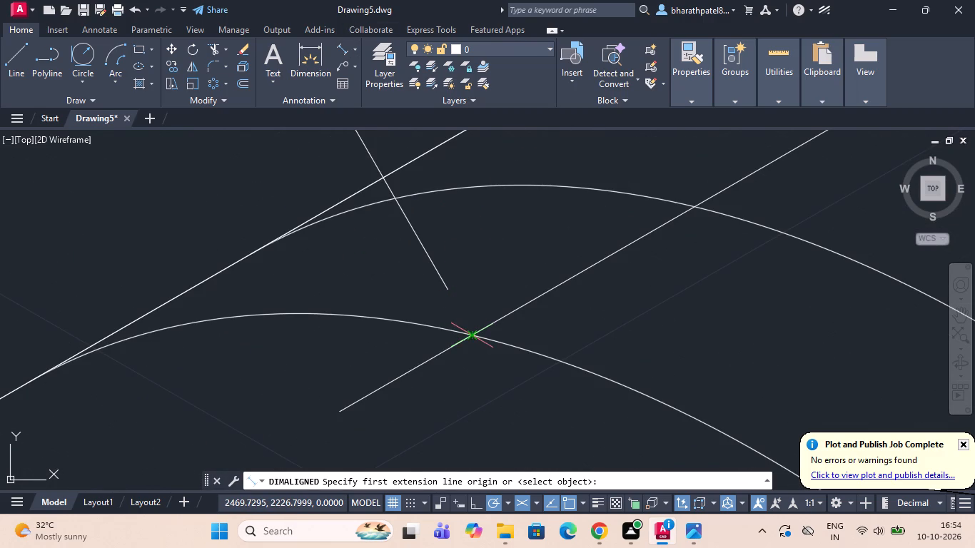
pyautogui.click(468, 335)
pyautogui.scroll(2, 712, 183)
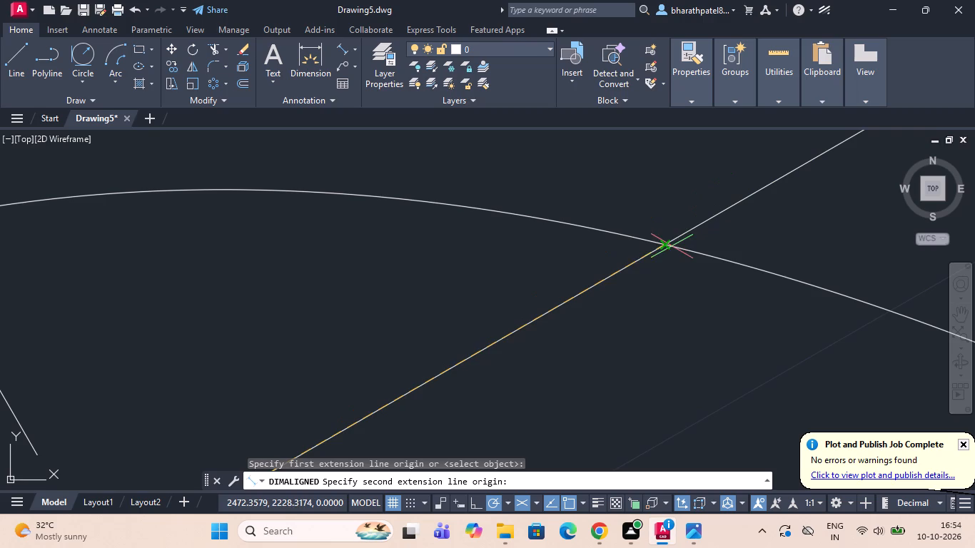
pyautogui.click(661, 240)
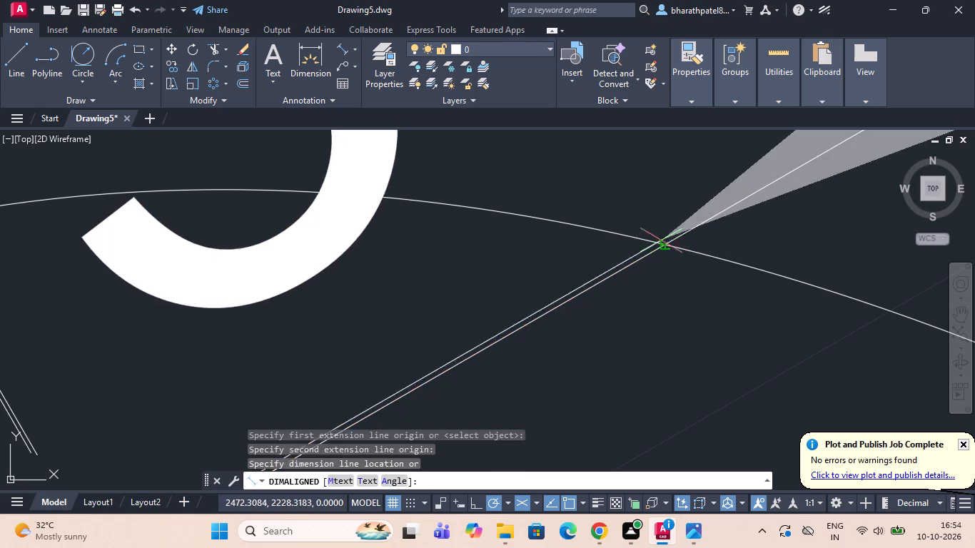
pyautogui.scroll(-6, 661, 240)
pyautogui.scroll(-1, 612, 203)
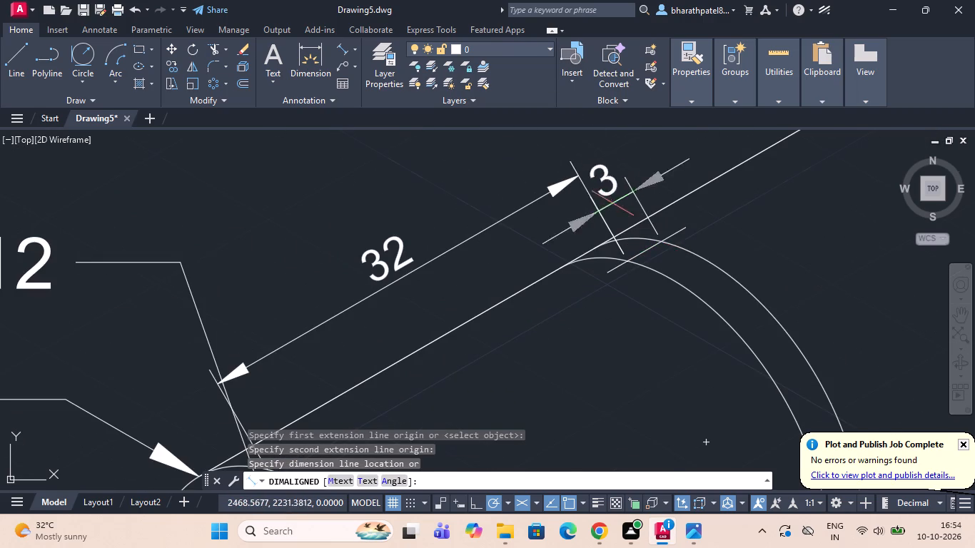
pyautogui.scroll(-2, 612, 203)
pyautogui.scroll(2, 602, 177)
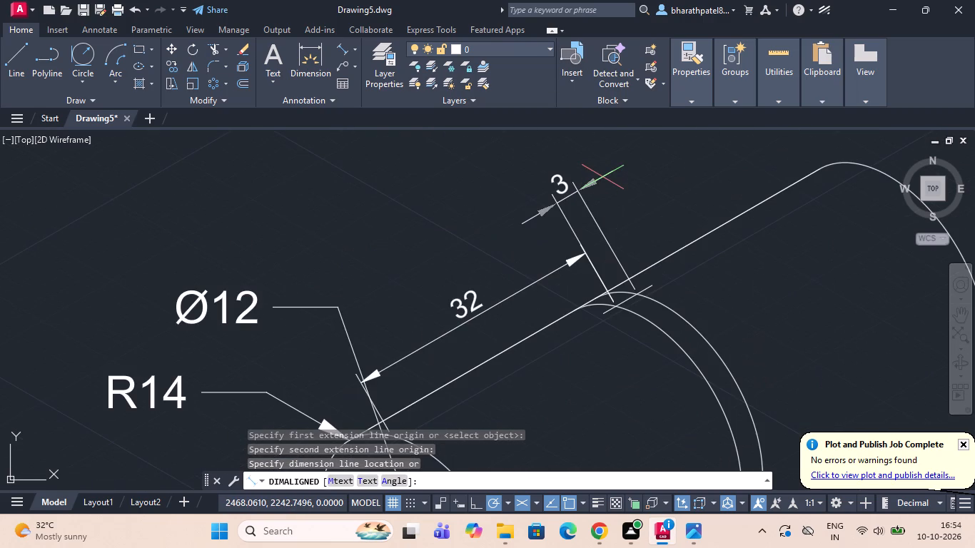
pyautogui.scroll(1, 602, 177)
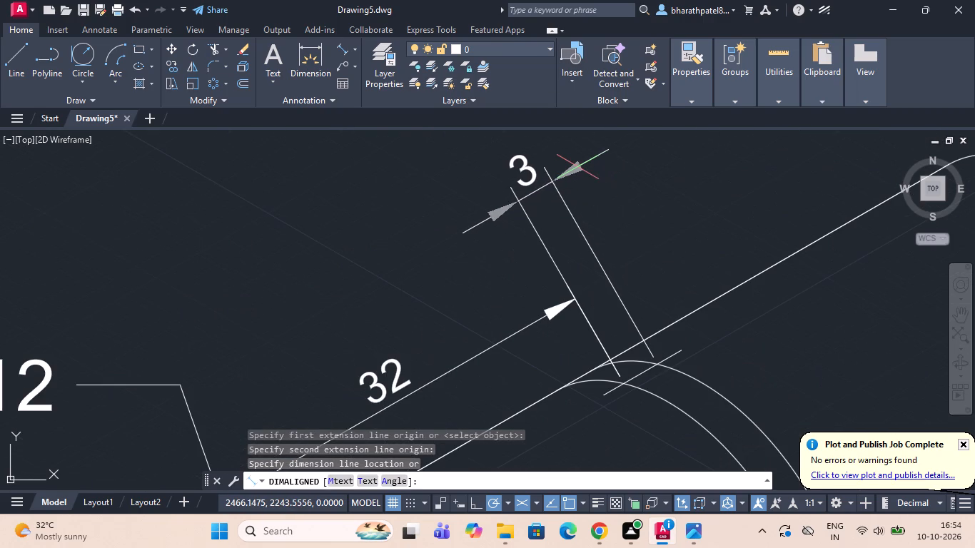
pyautogui.click(570, 158)
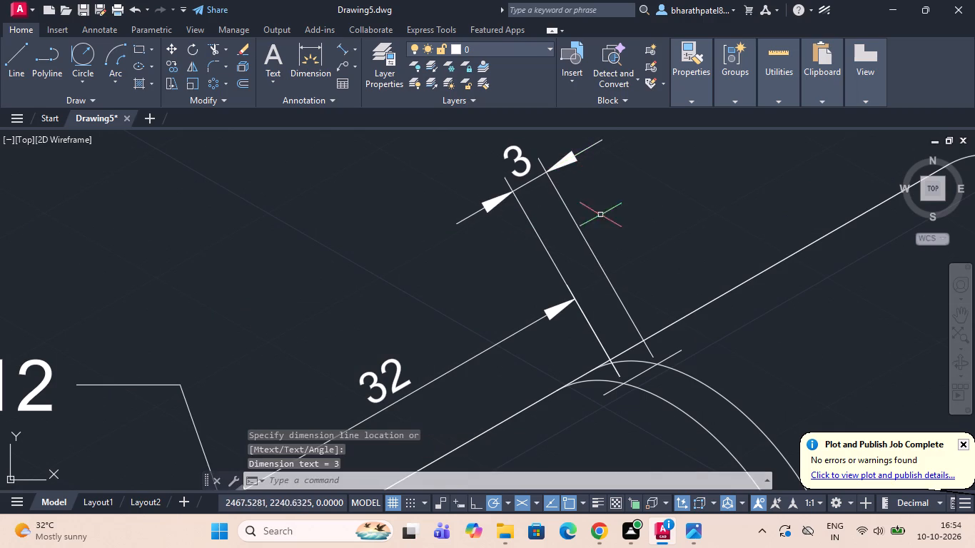
# Draw a centre line about 95 long at 30° from the Ø12 hole's centre past the large rear arc.
pyautogui.scroll(-3, 468, 271)
pyautogui.scroll(2, 544, 315)
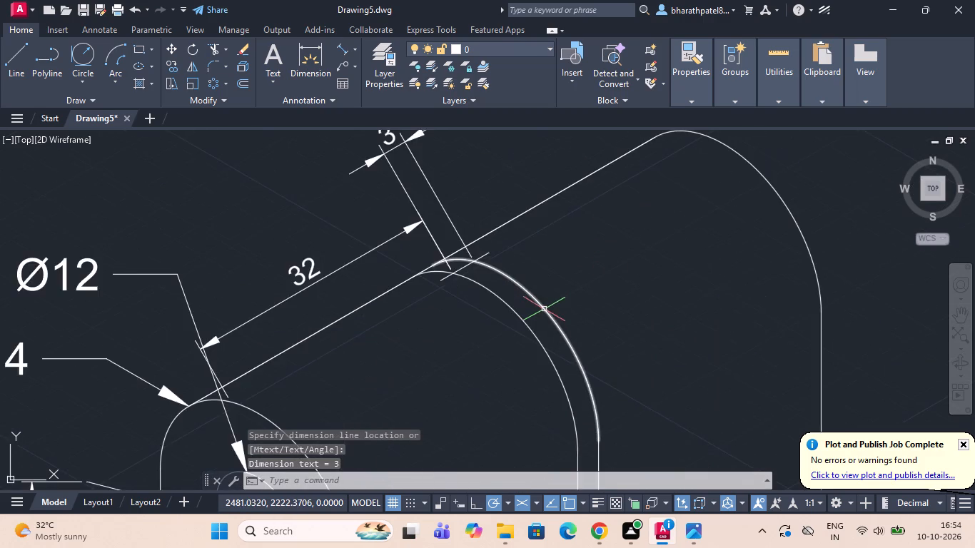
pyautogui.scroll(-3, 544, 309)
pyautogui.scroll(3, 607, 290)
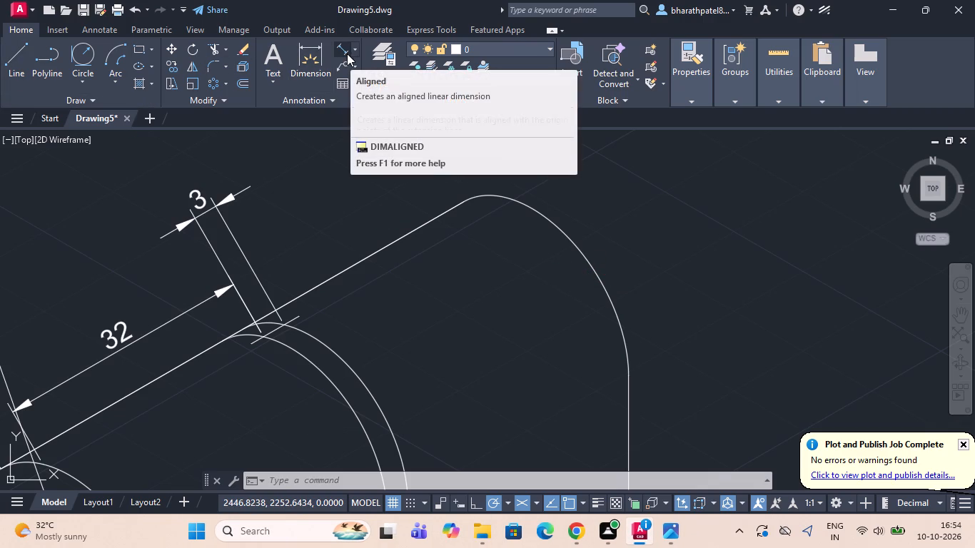
pyautogui.click(13, 52)
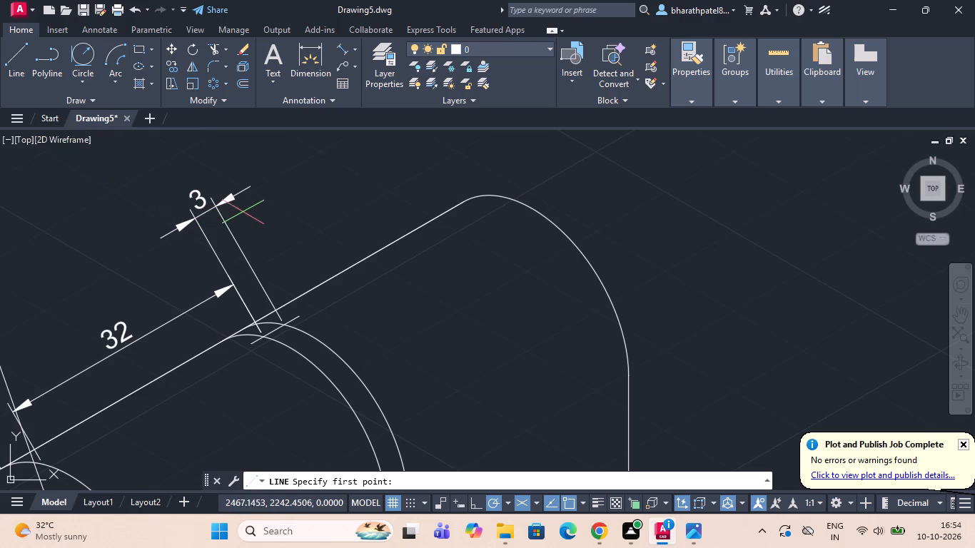
pyautogui.scroll(-2, 231, 196)
pyautogui.click(167, 347)
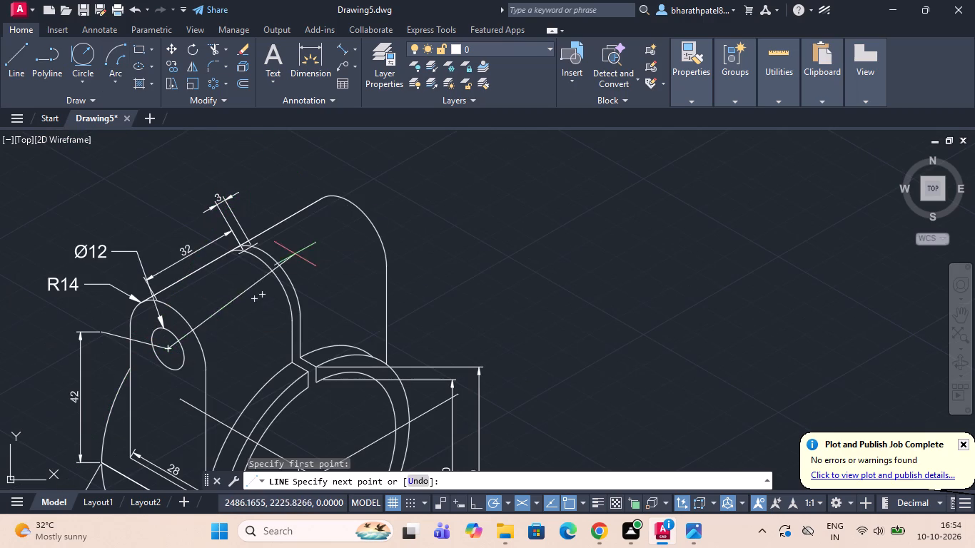
pyautogui.click(422, 196)
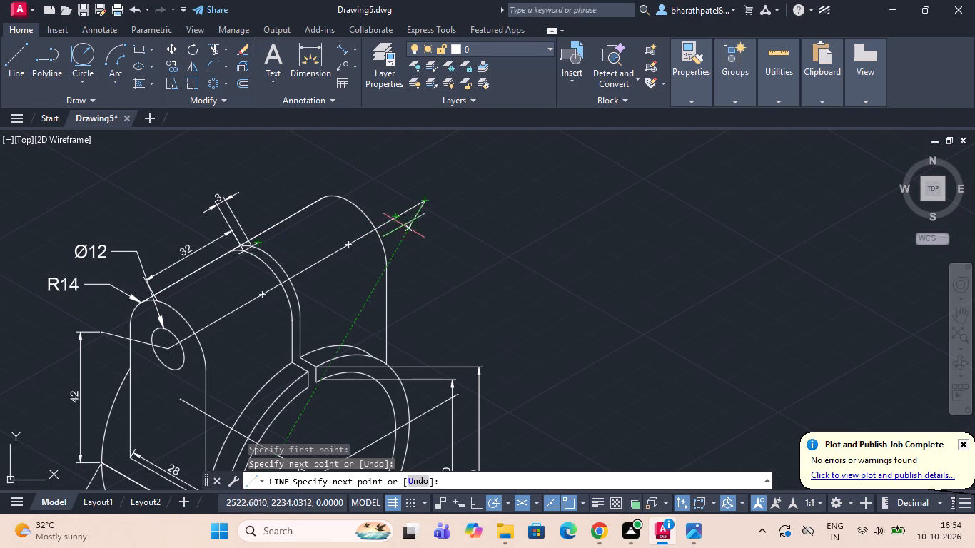
pyautogui.press('Escape')
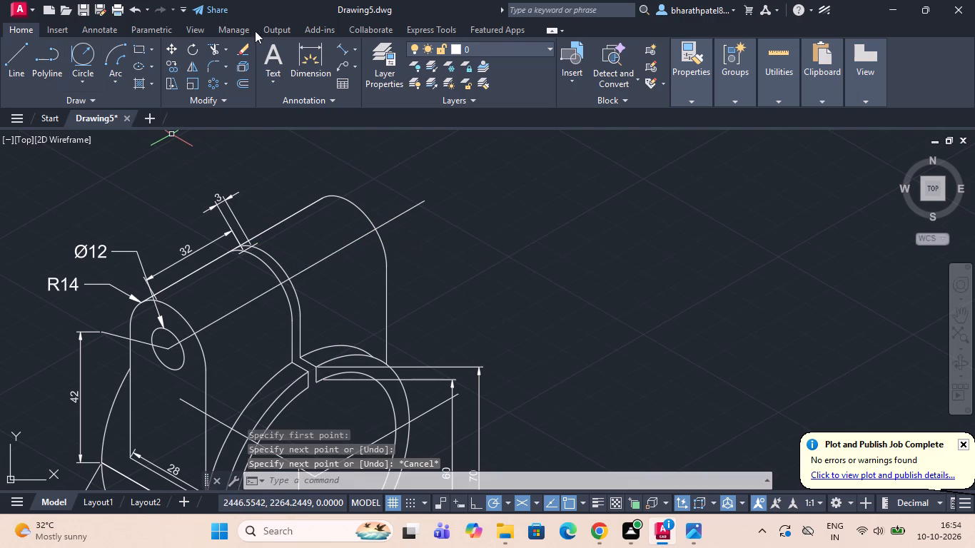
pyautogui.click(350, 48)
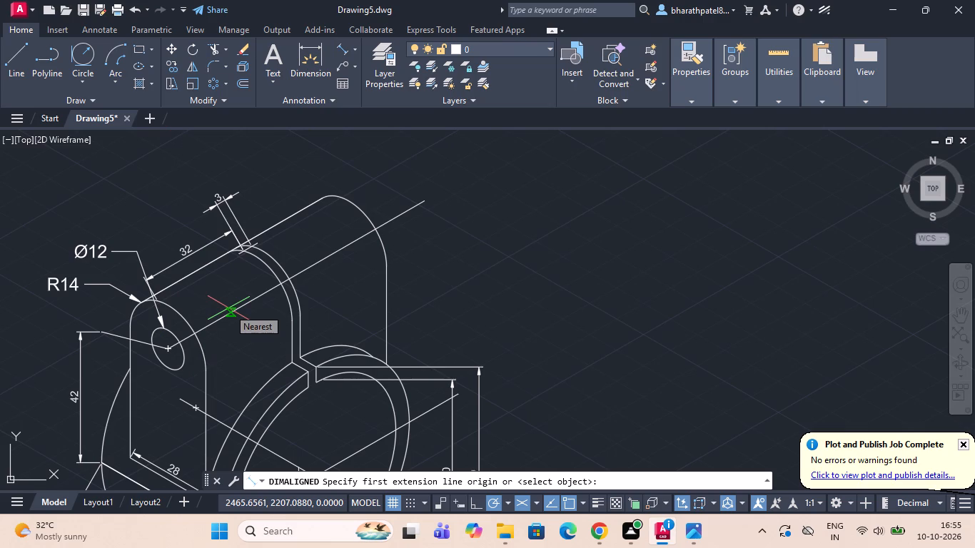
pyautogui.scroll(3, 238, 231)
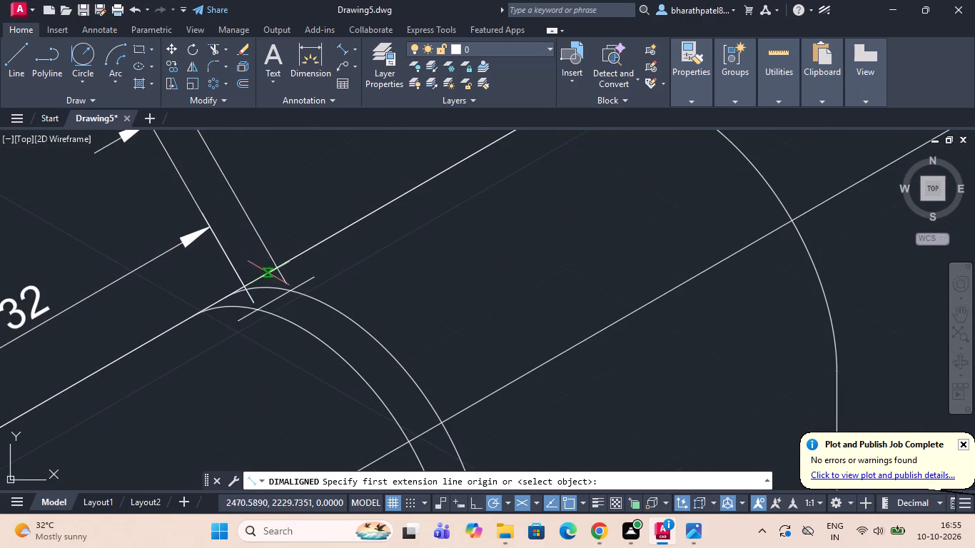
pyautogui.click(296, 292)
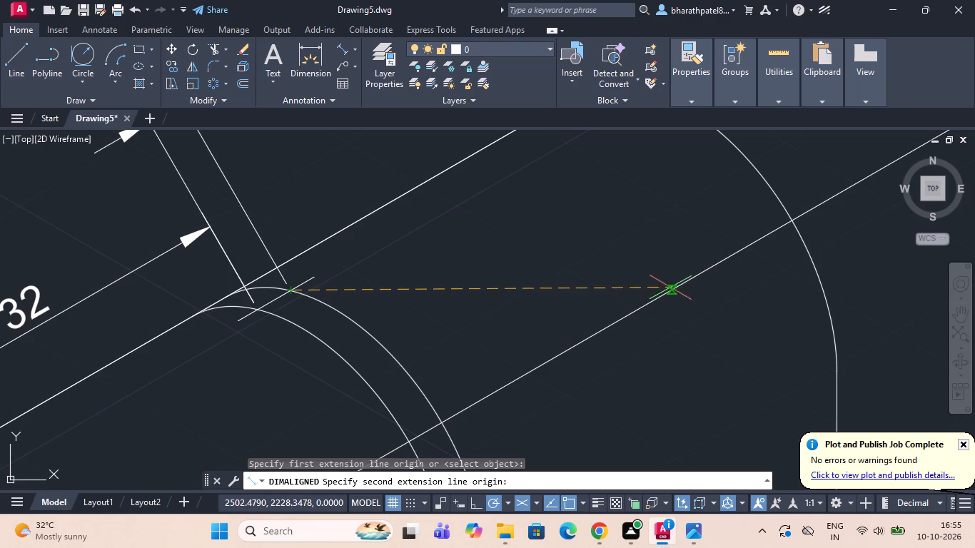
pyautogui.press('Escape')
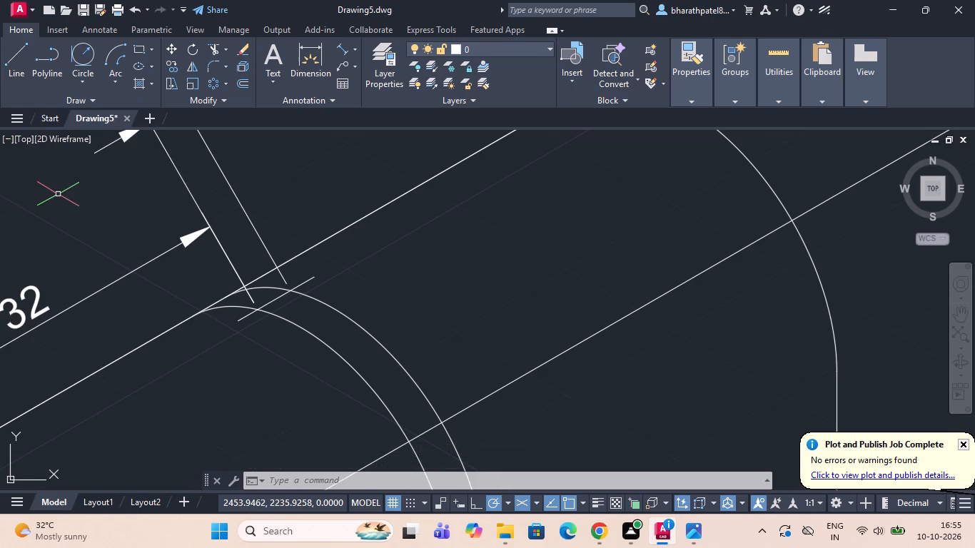
# Draw a short vertical line downward from the rear arc's centre on the sloping centre line.
pyautogui.scroll(-3, 234, 295)
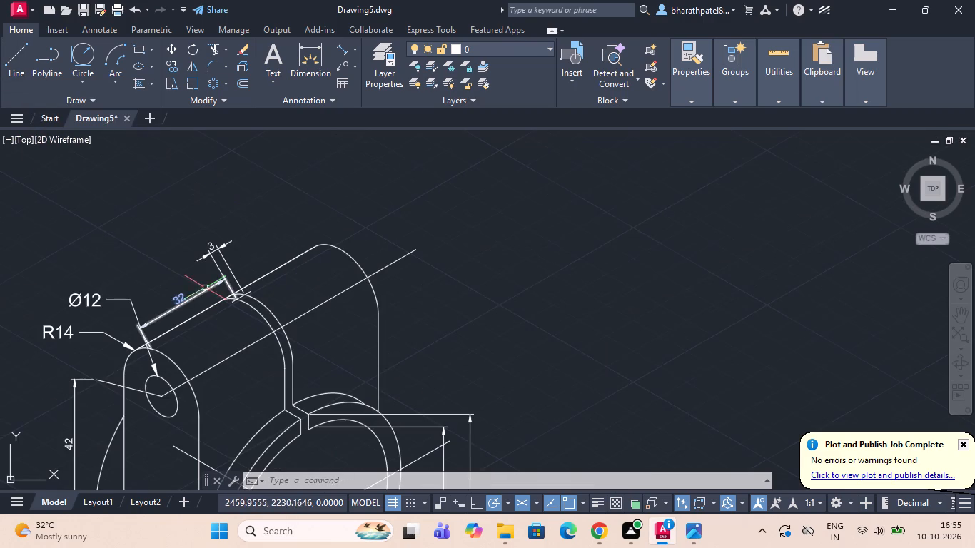
pyautogui.click(353, 258)
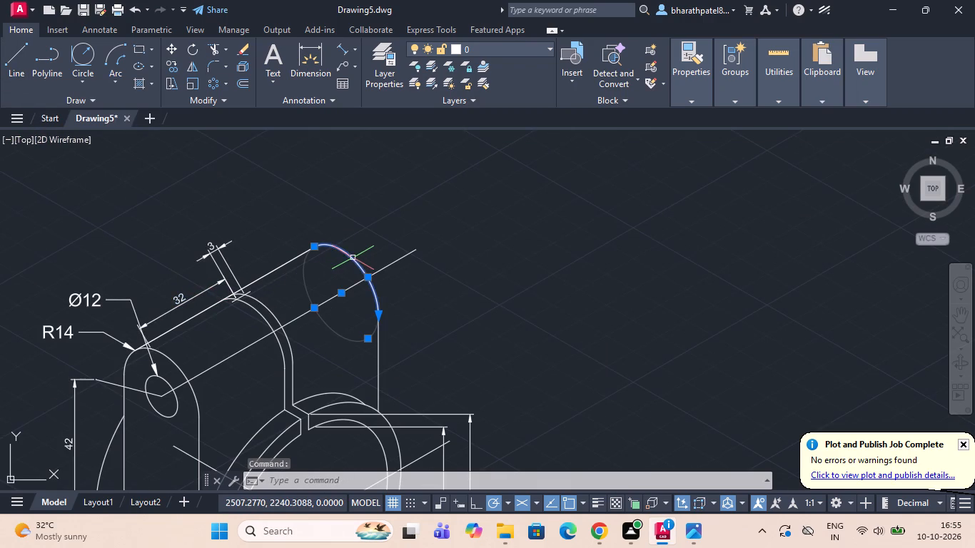
pyautogui.click(14, 60)
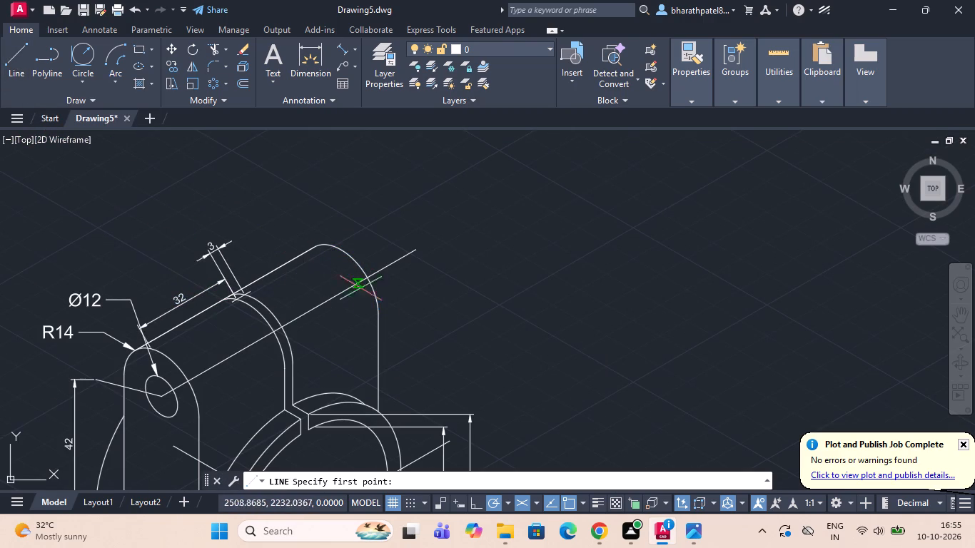
pyautogui.click(338, 290)
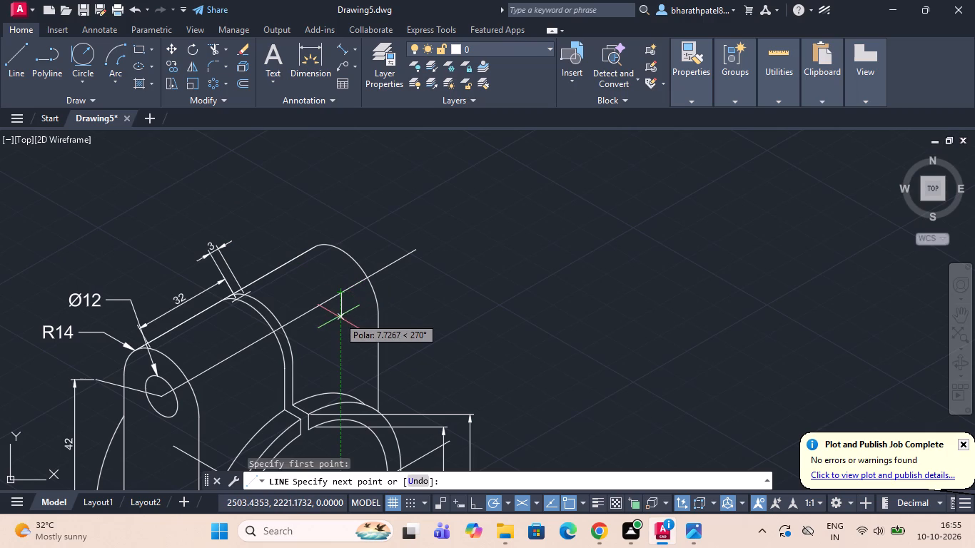
pyautogui.click(338, 306)
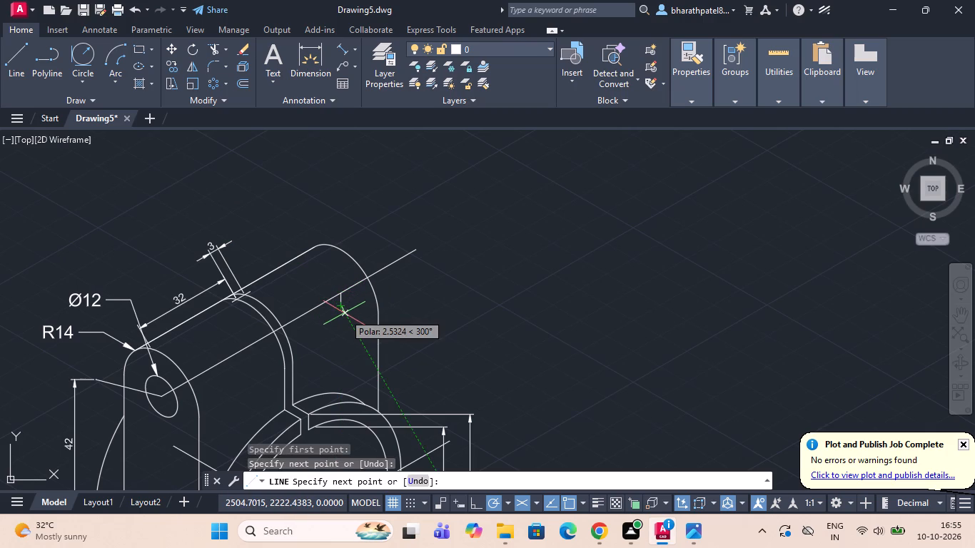
pyautogui.press('Escape')
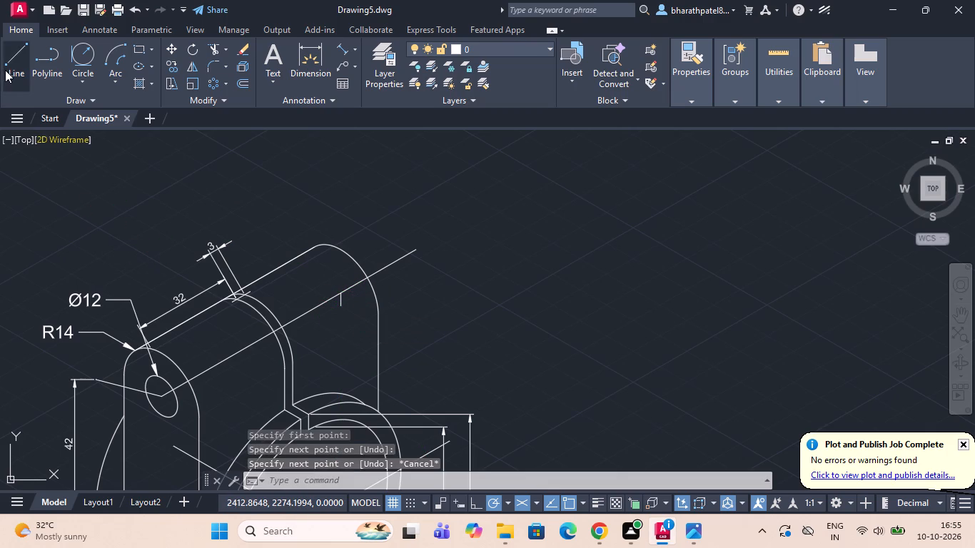
# Draw a 32 line from the rear arc's centre back along the centre line, continuing with a vertical segment up past the two arcs.
pyautogui.click(7, 64)
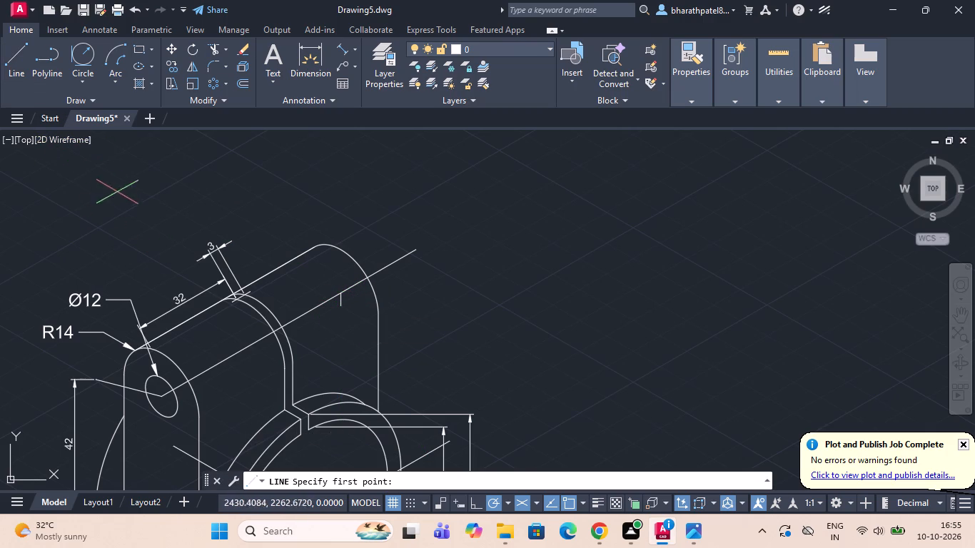
pyautogui.click(340, 295)
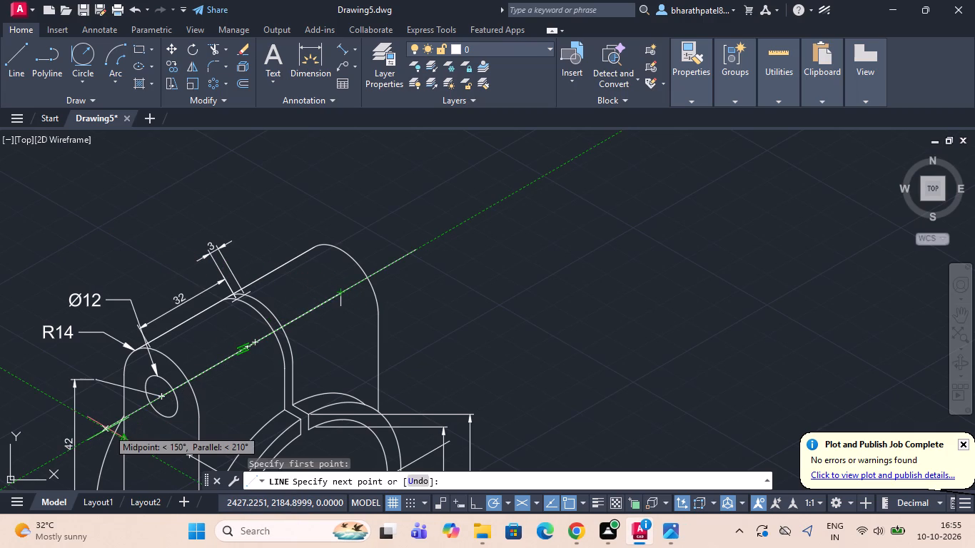
pyautogui.write('32')
pyautogui.press('Return')
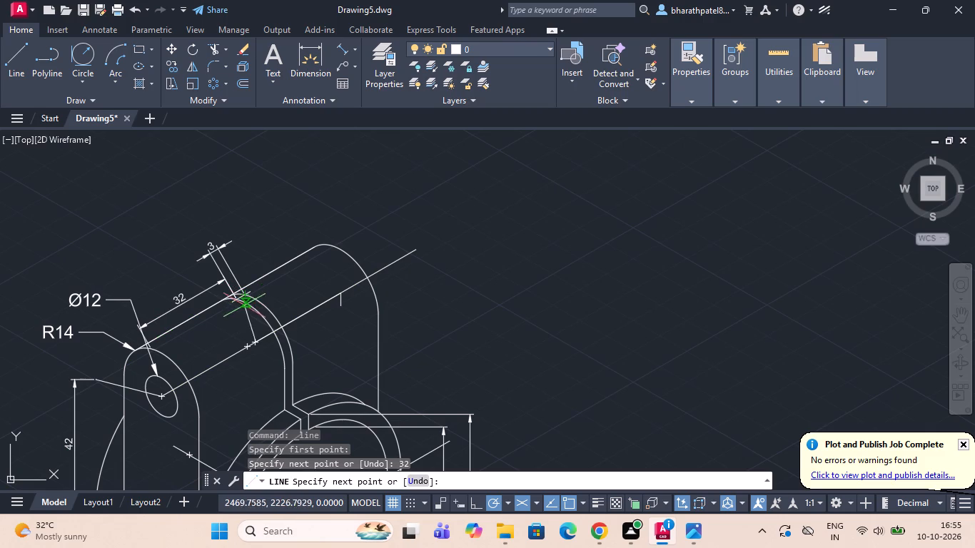
pyautogui.scroll(1, 248, 299)
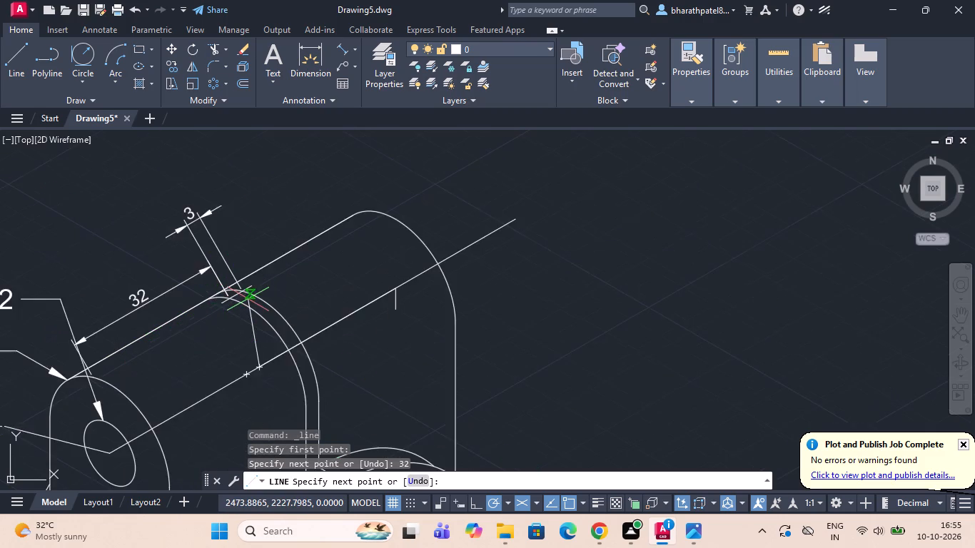
pyautogui.scroll(1, 248, 299)
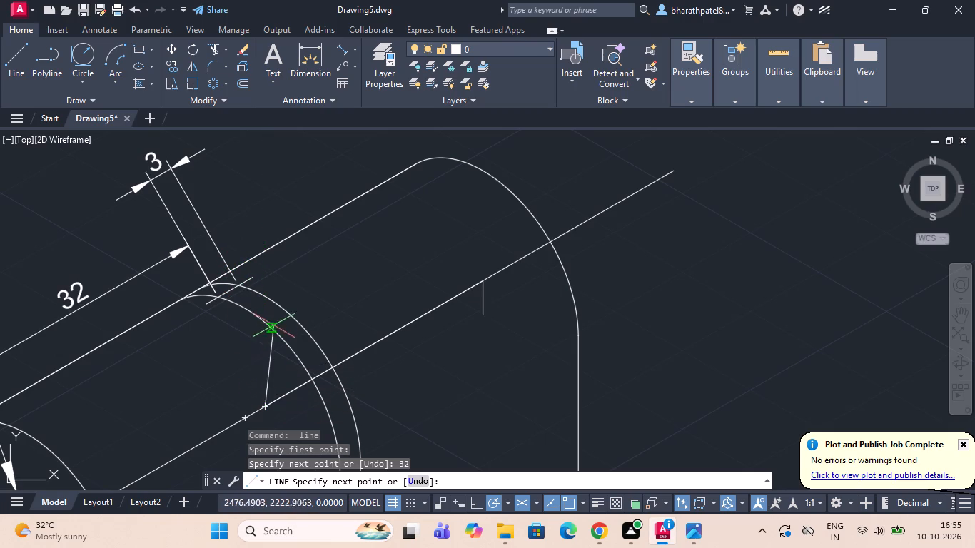
pyautogui.click(271, 275)
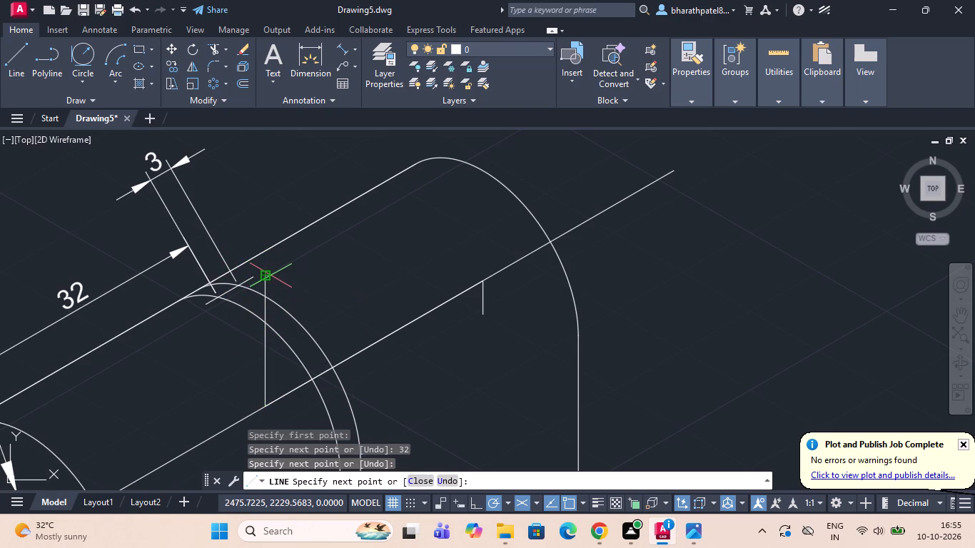
pyautogui.press('Escape')
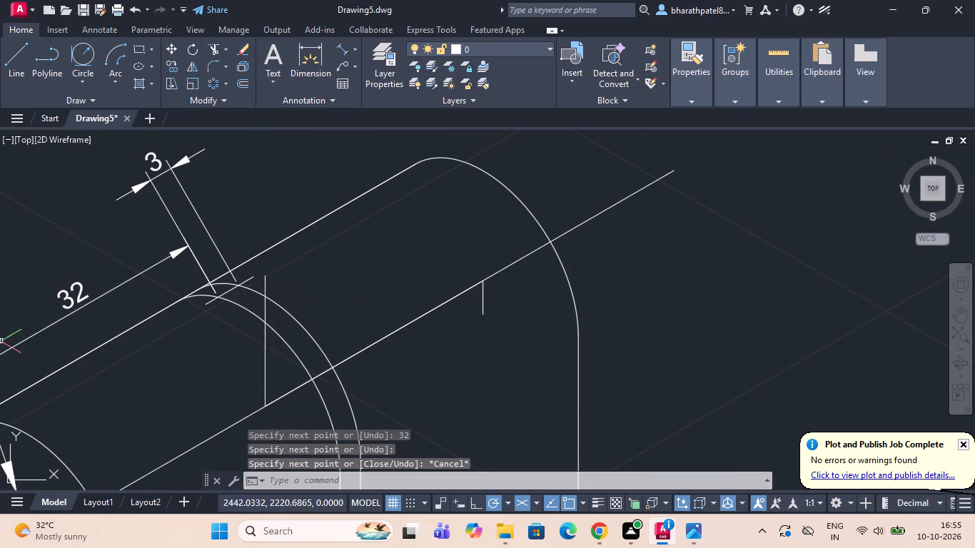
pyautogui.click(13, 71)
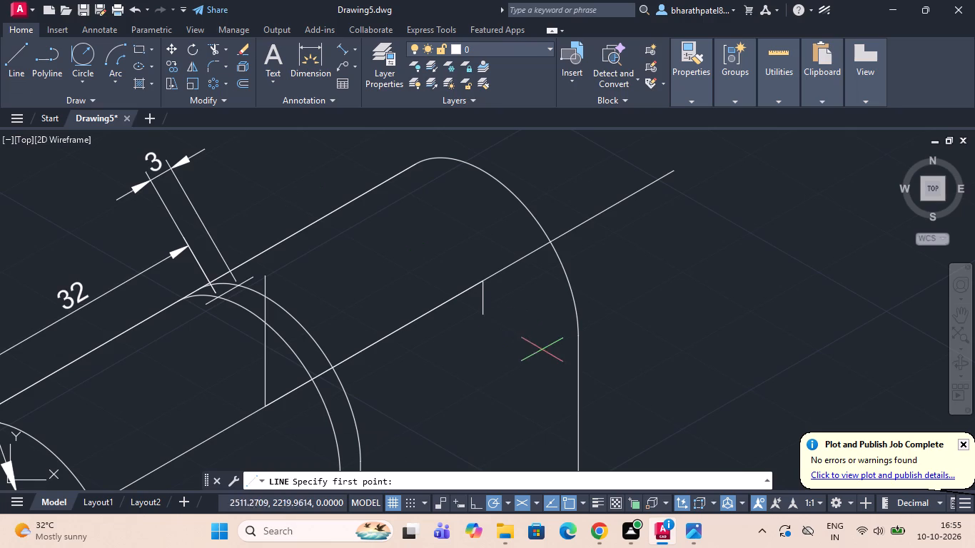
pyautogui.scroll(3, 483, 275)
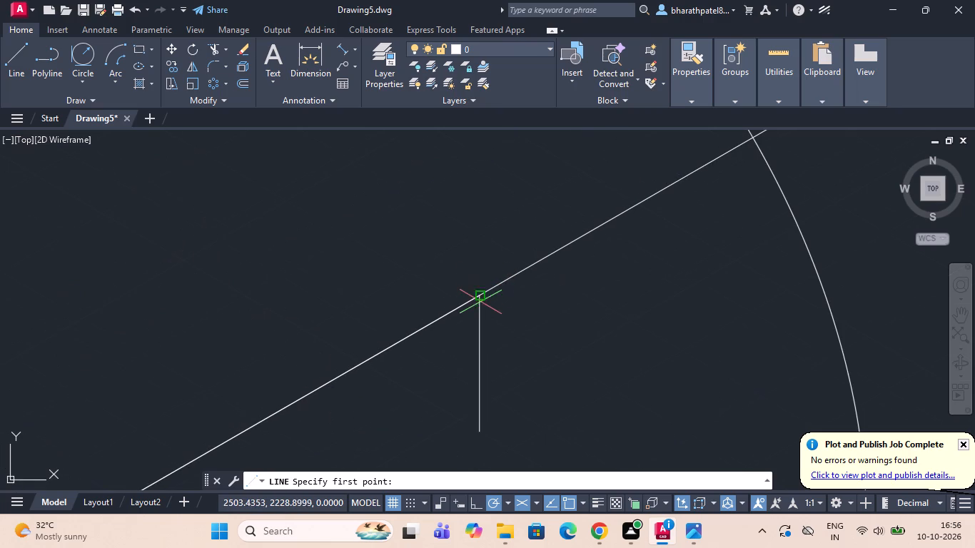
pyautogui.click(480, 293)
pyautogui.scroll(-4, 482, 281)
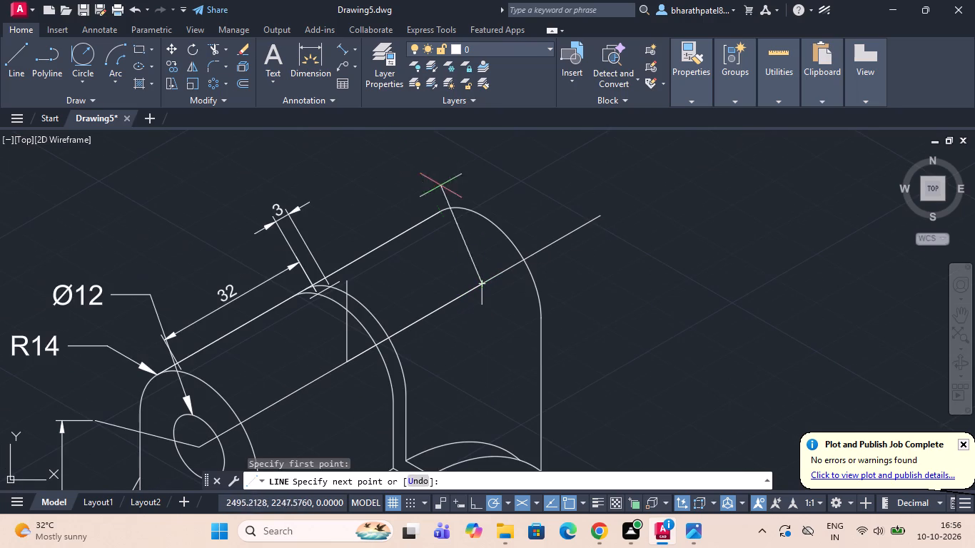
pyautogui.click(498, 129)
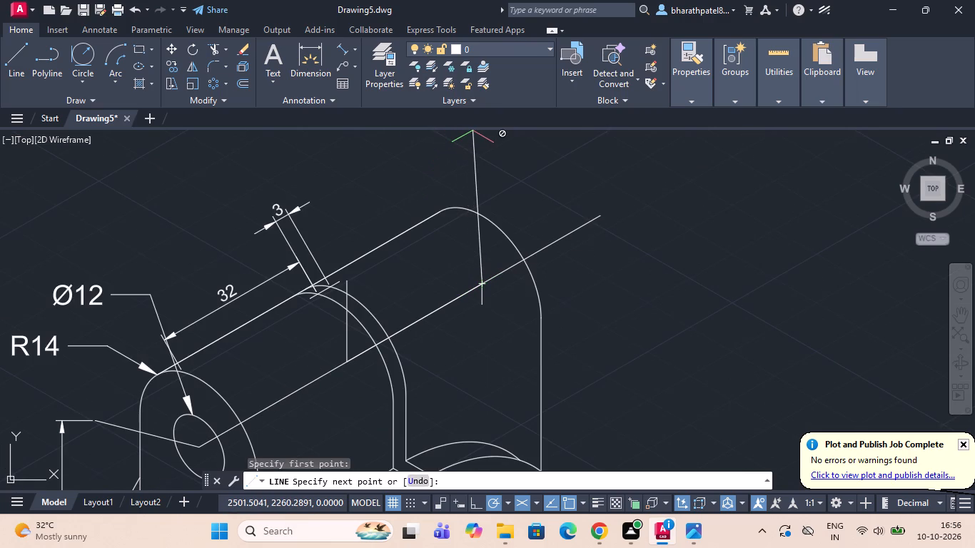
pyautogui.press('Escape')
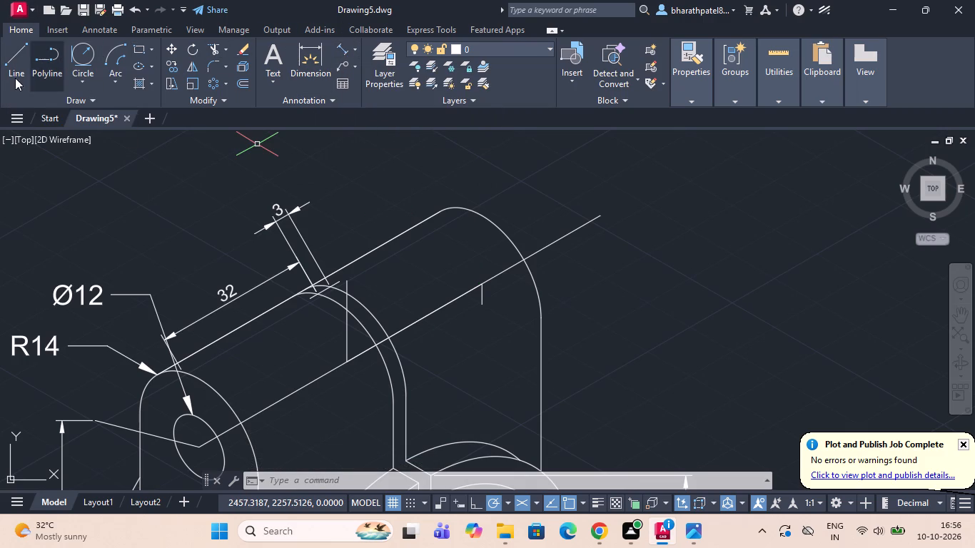
# Add an aligned dimension from the tall vertical helper line's foot to the rear arc's centre, placed just above the boss's upper sloping edge.
pyautogui.click(345, 49)
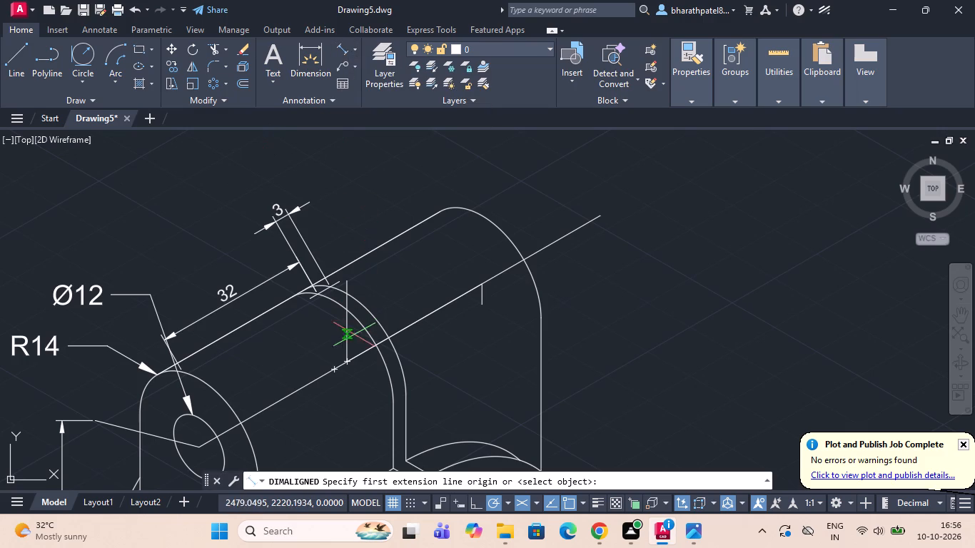
pyautogui.click(348, 361)
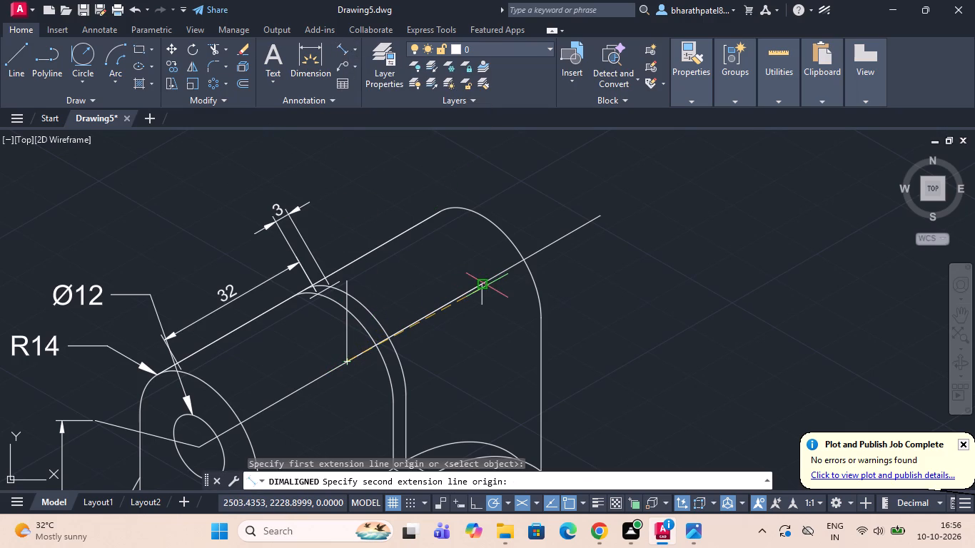
pyautogui.scroll(2, 468, 280)
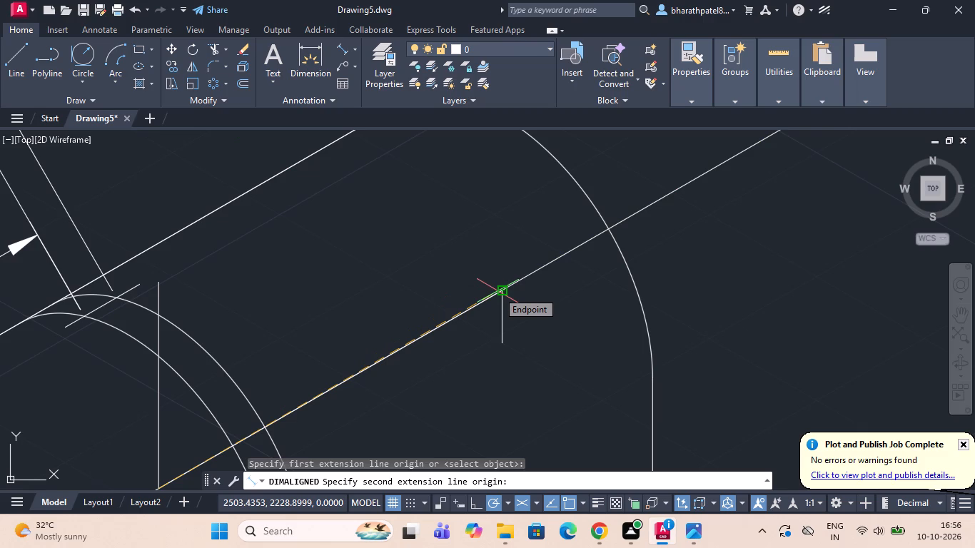
pyautogui.scroll(3, 500, 297)
pyautogui.click(508, 267)
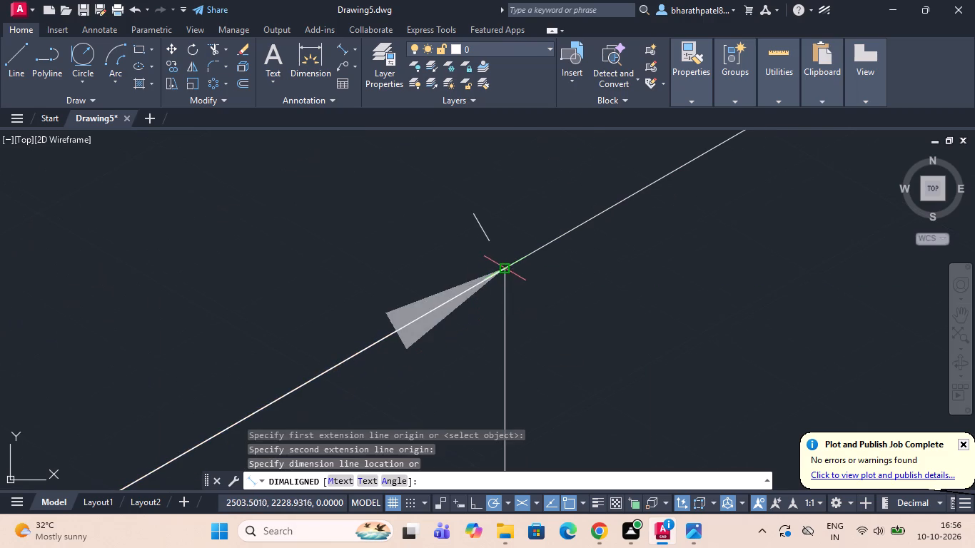
pyautogui.scroll(-4, 508, 267)
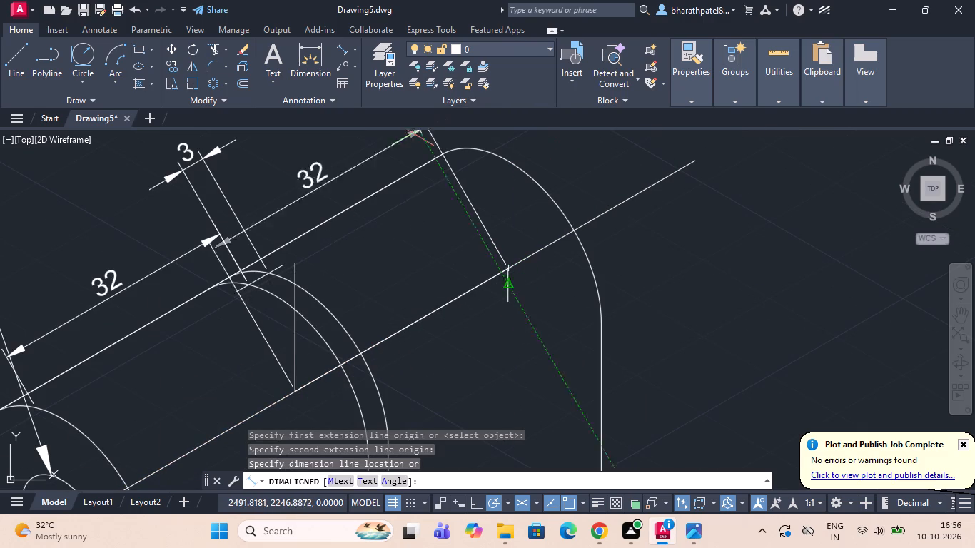
pyautogui.click(401, 144)
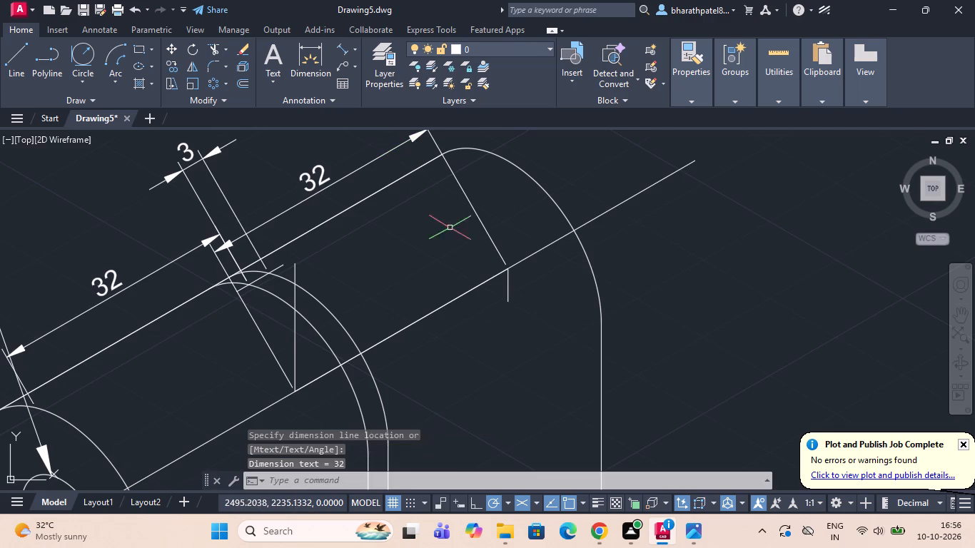
# Erase the long sloping centre line, both vertical helper lines and the sloping helper segment between the new dimension's two origins.
pyautogui.click(527, 258)
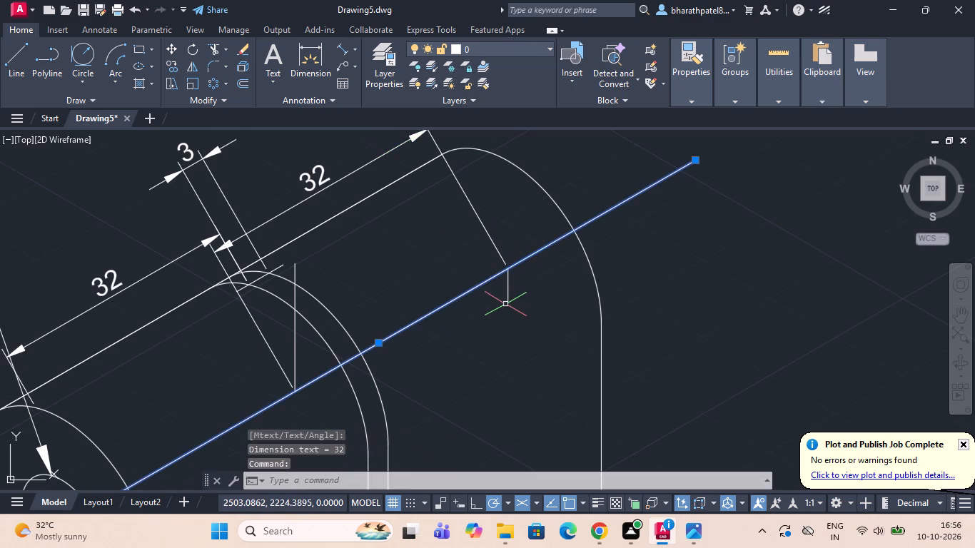
pyautogui.click(507, 293)
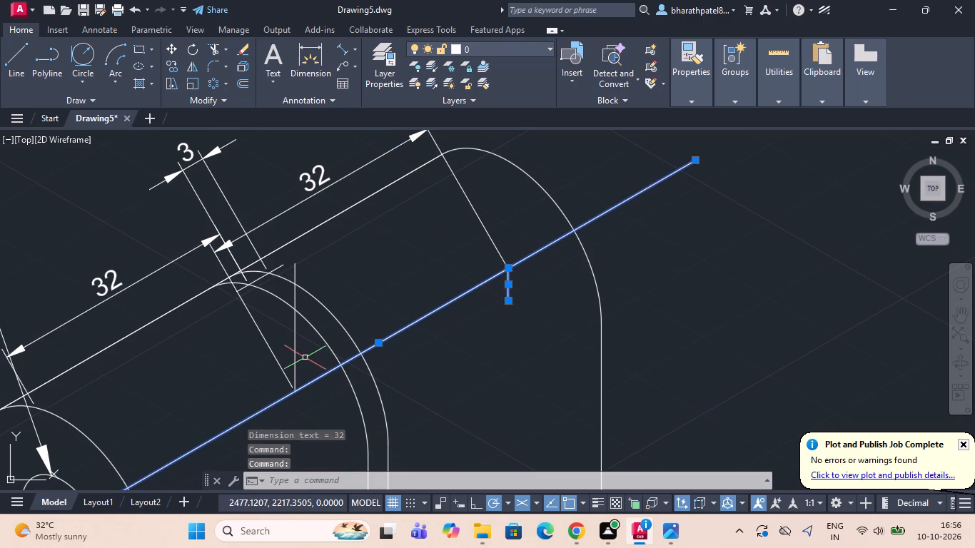
pyautogui.click(295, 341)
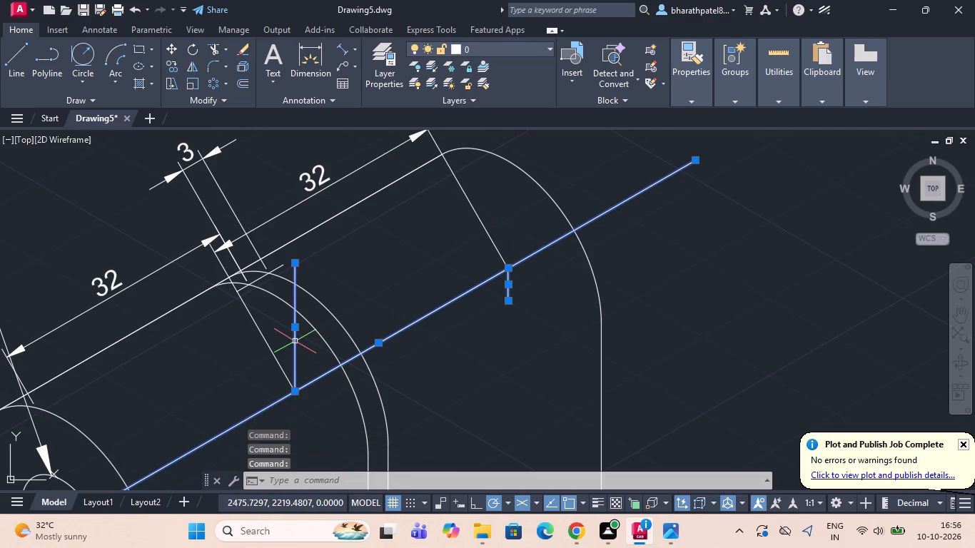
pyautogui.press('Delete')
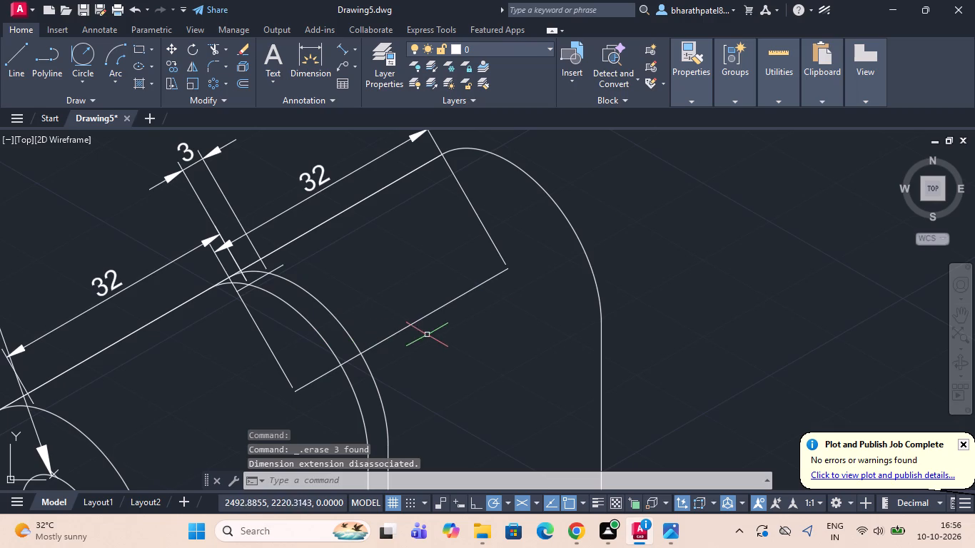
pyautogui.click(418, 322)
pyautogui.press('Delete')
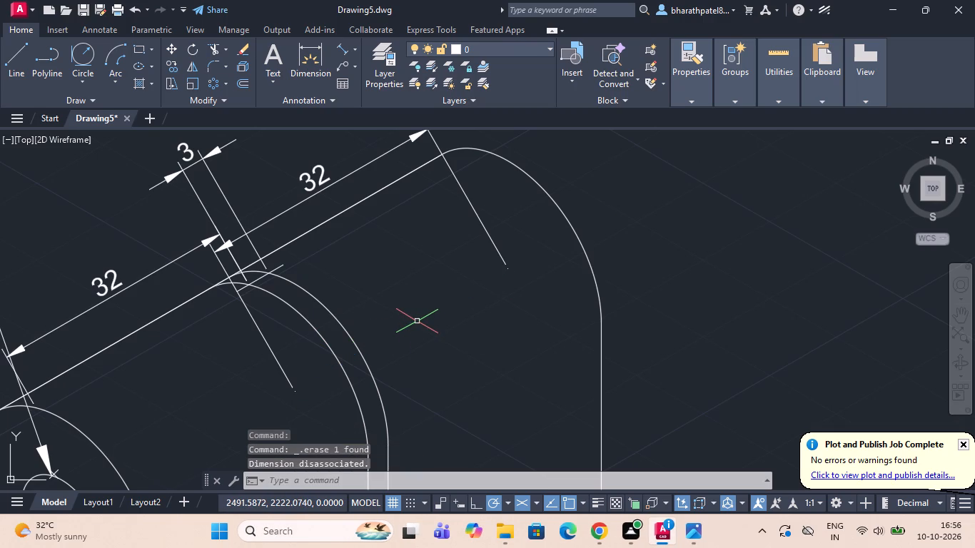
pyautogui.scroll(-2, 417, 321)
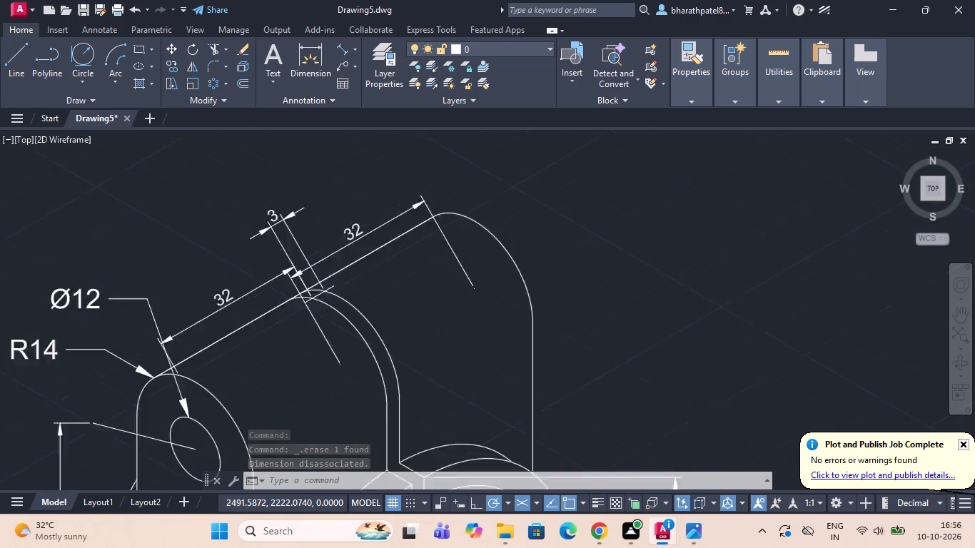
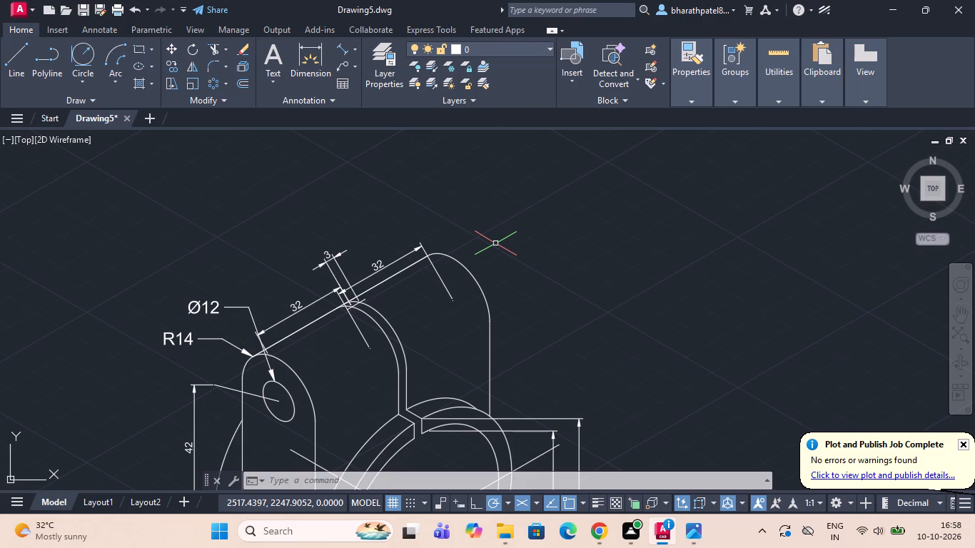
# Examine the dimensioned isometric bracket from the upper boss down to the base to check its dimensions and leader notes.
pyautogui.scroll(-1, 463, 157)
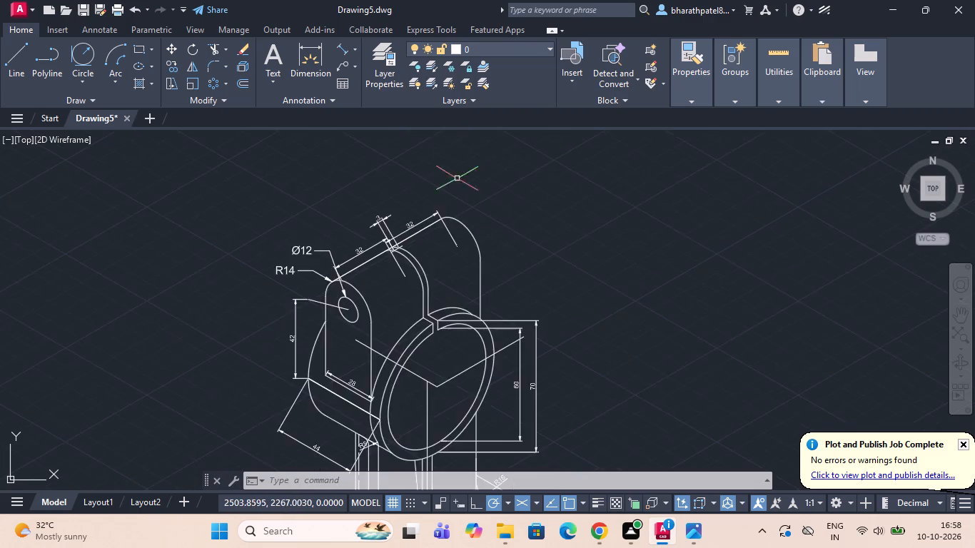
pyautogui.scroll(-1, 456, 180)
pyautogui.scroll(2, 451, 188)
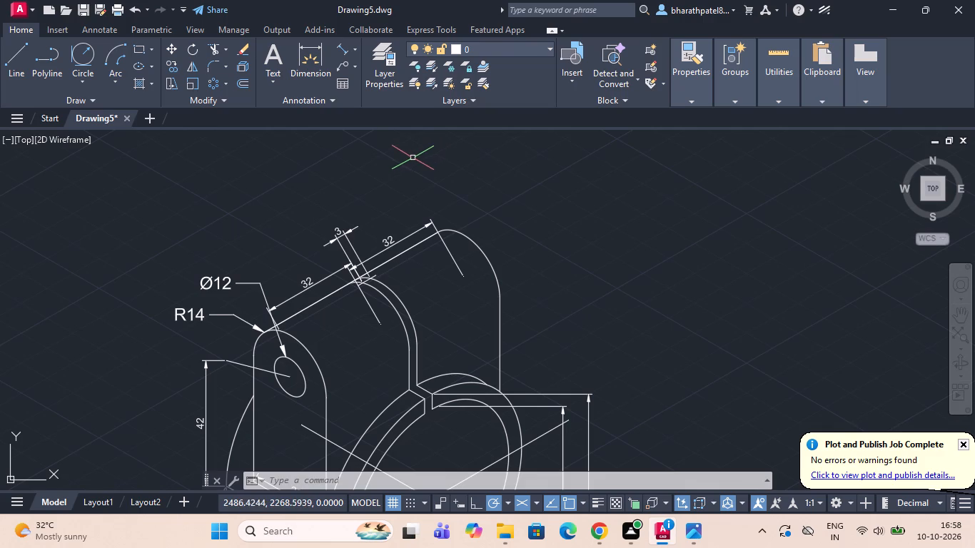
pyautogui.scroll(-1, 405, 161)
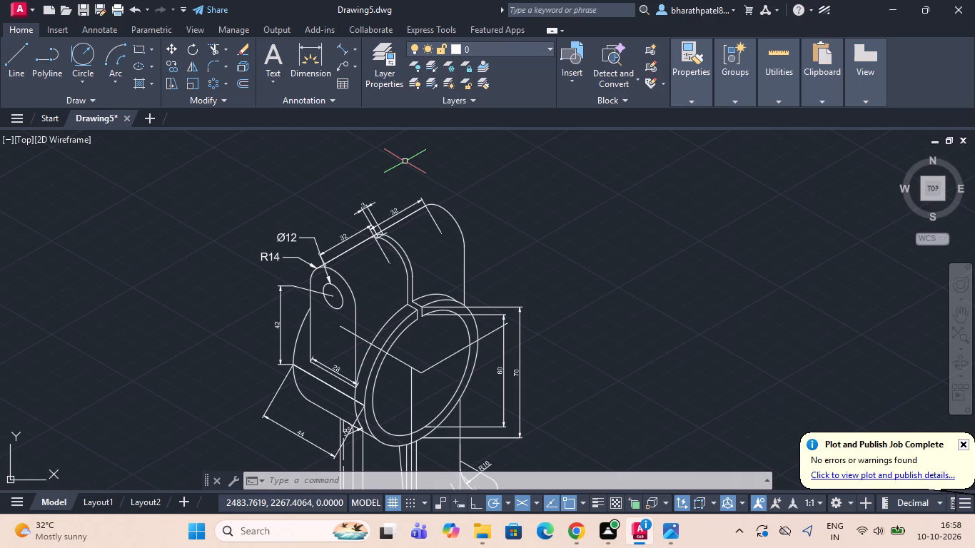
pyautogui.scroll(-2, 393, 293)
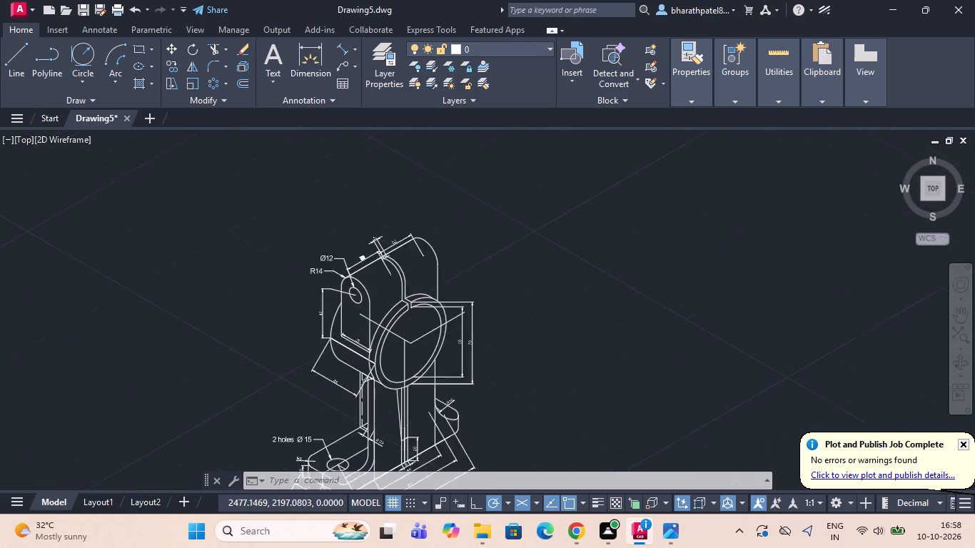
pyautogui.scroll(2, 410, 407)
pyautogui.scroll(-1, 410, 407)
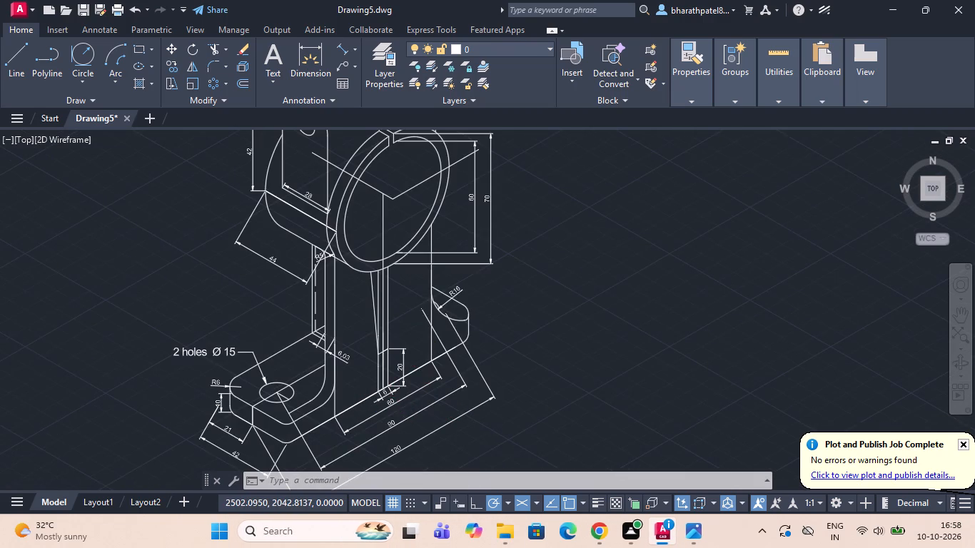
pyautogui.scroll(-1, 431, 362)
pyautogui.scroll(3, 433, 375)
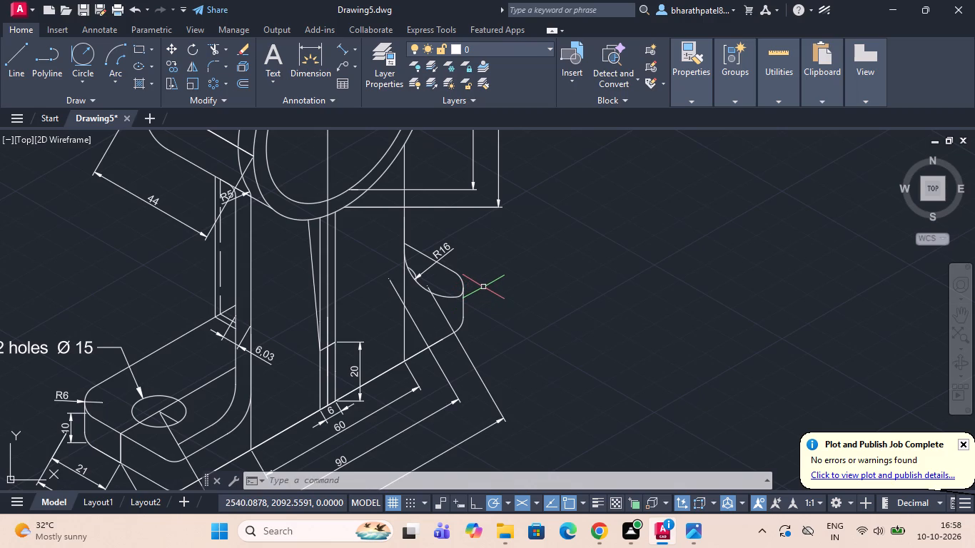
pyautogui.scroll(-2, 374, 250)
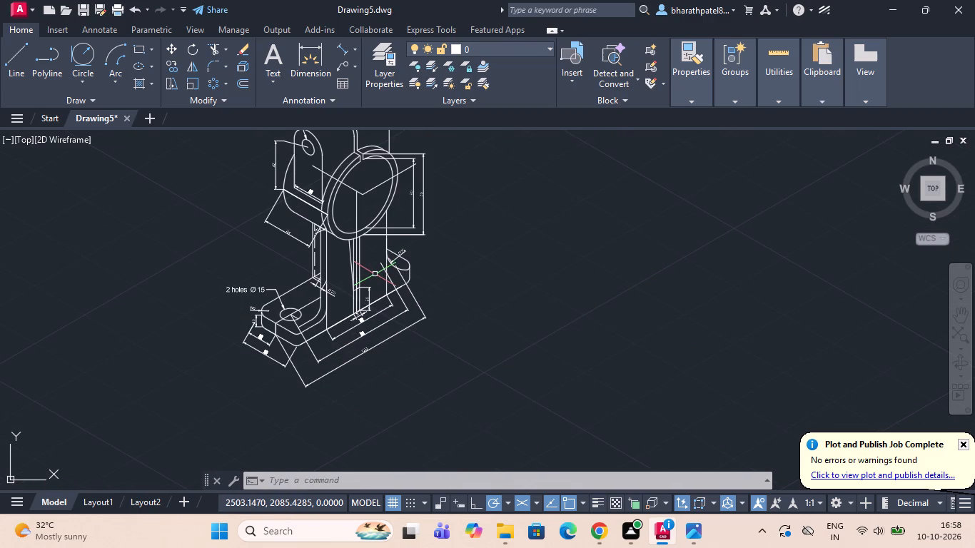
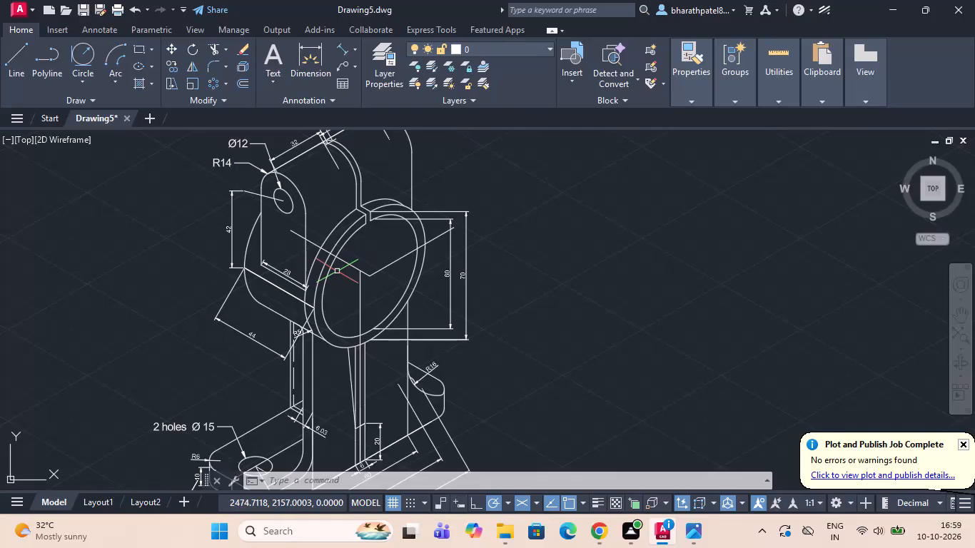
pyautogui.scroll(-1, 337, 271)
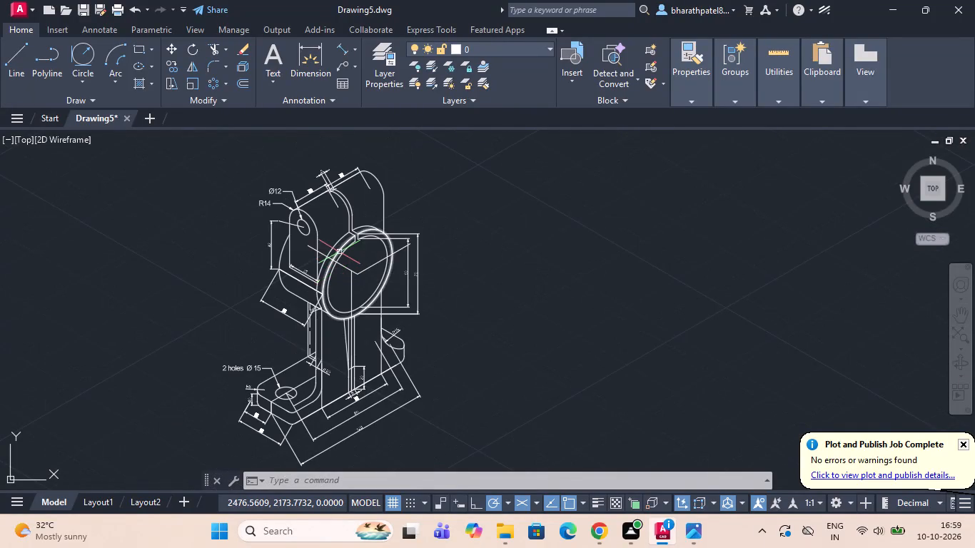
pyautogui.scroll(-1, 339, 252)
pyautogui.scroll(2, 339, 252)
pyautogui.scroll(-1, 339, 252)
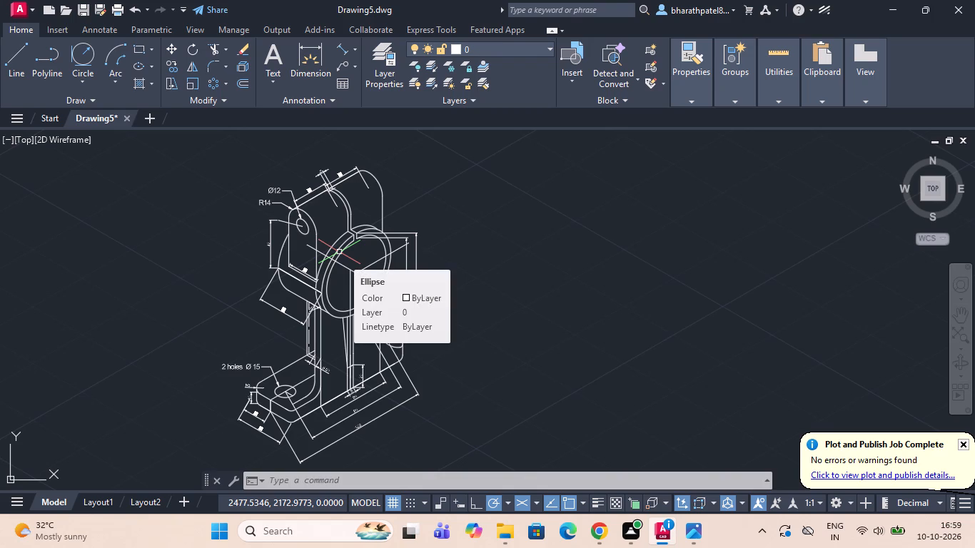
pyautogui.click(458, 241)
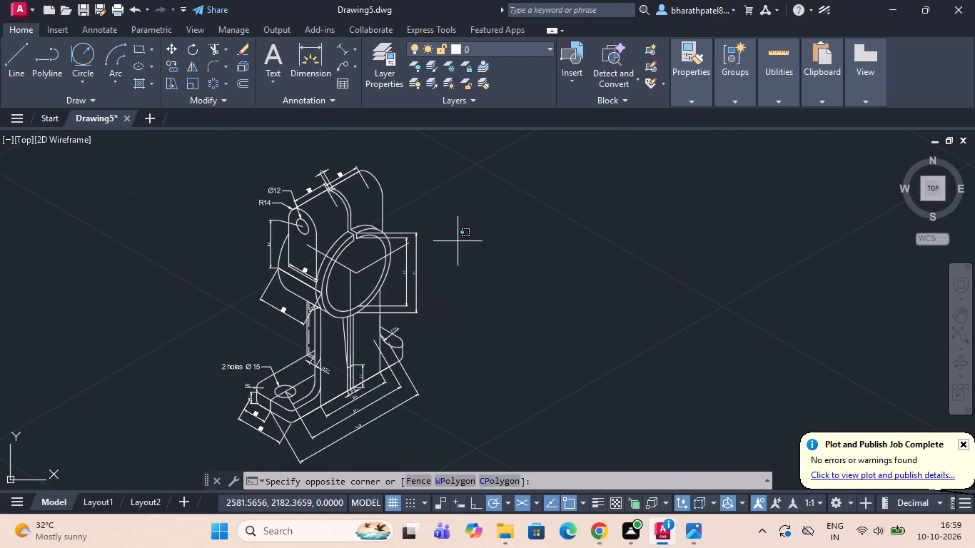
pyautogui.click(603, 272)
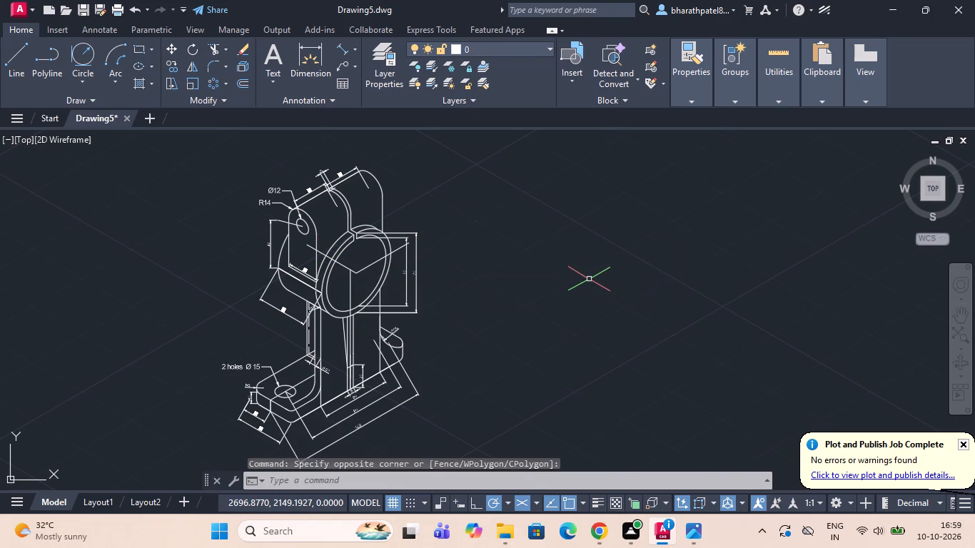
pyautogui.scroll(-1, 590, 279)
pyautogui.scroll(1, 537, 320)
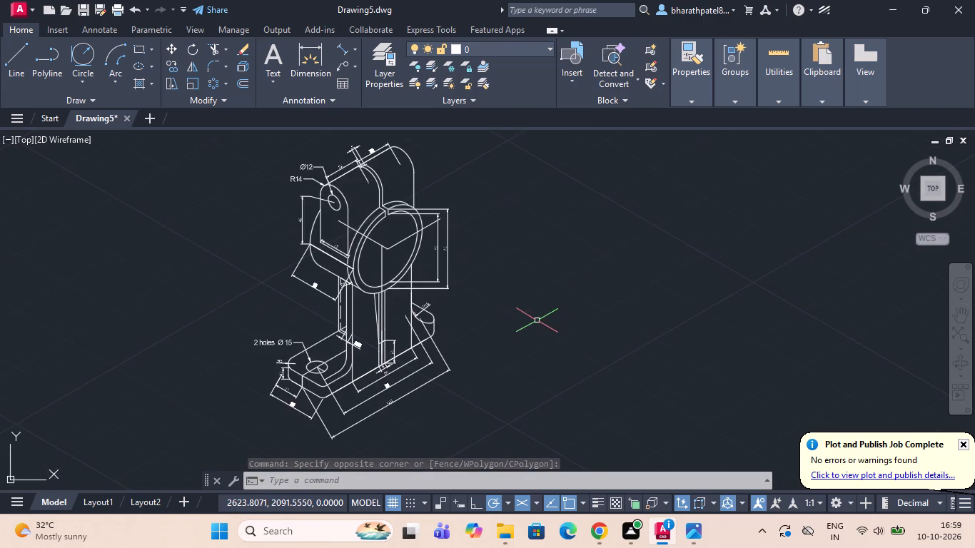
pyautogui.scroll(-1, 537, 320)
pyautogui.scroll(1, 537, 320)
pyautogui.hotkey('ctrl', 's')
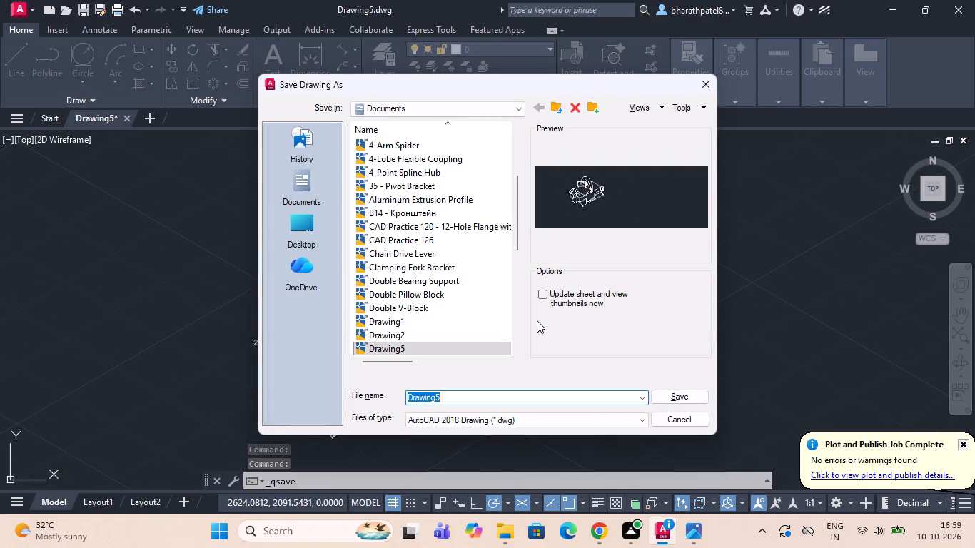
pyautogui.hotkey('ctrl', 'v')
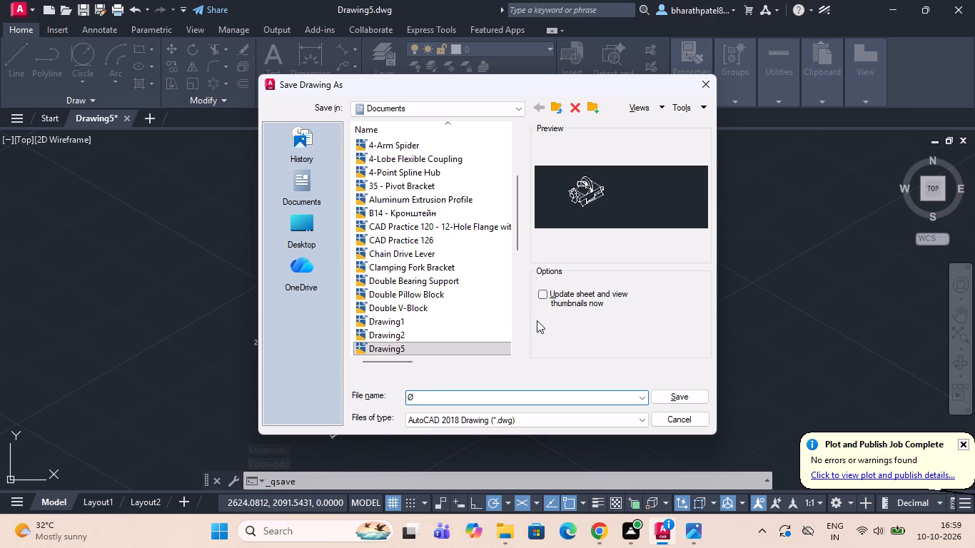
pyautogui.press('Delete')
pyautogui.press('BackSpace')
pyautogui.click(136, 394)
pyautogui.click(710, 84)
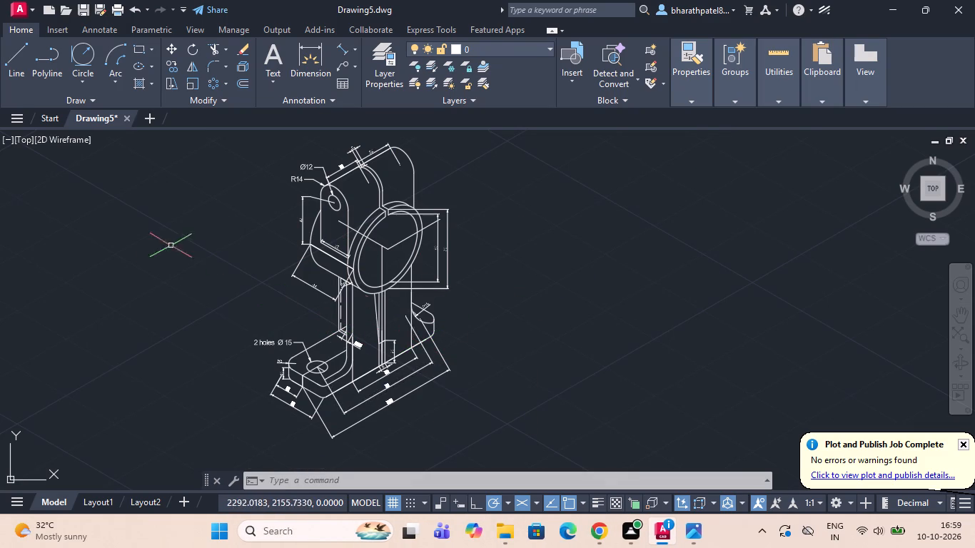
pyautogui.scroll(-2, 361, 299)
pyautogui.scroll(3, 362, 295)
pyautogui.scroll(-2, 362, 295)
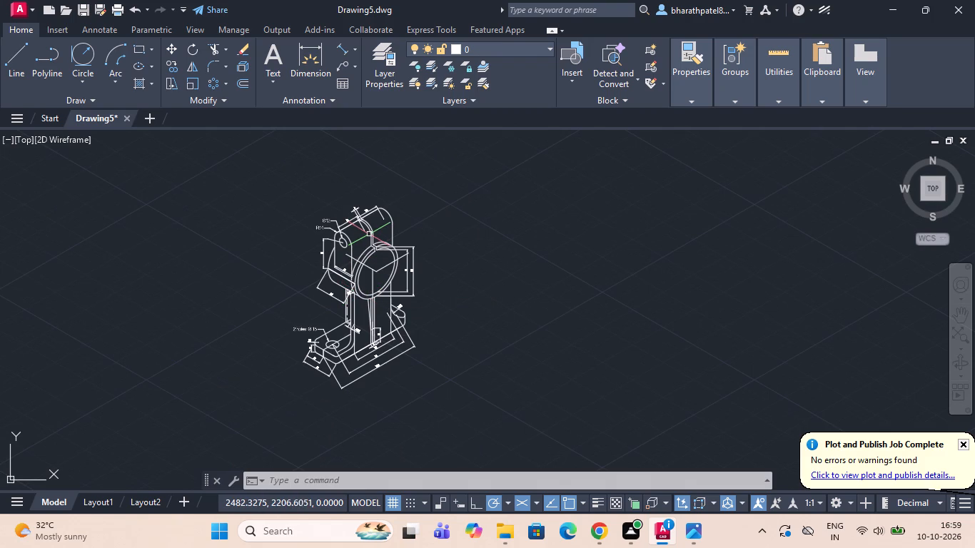
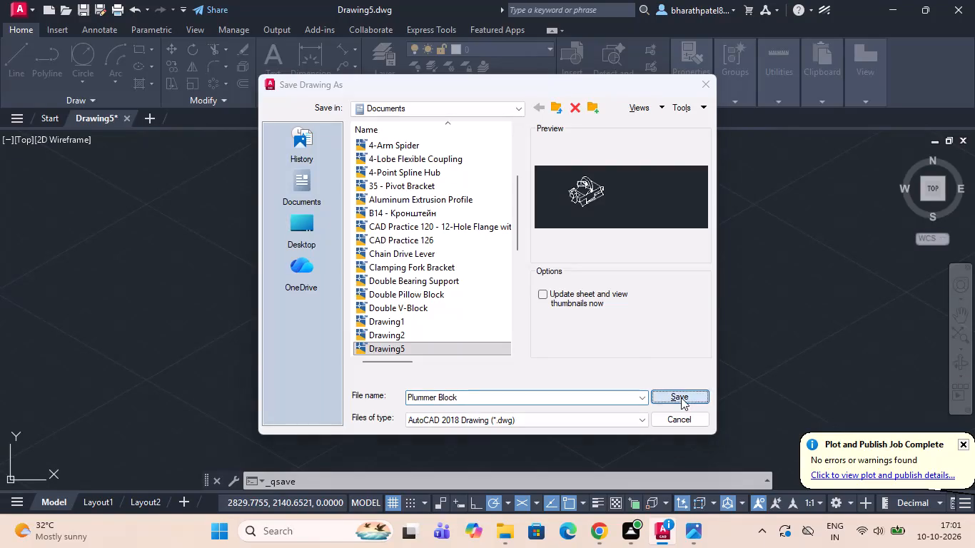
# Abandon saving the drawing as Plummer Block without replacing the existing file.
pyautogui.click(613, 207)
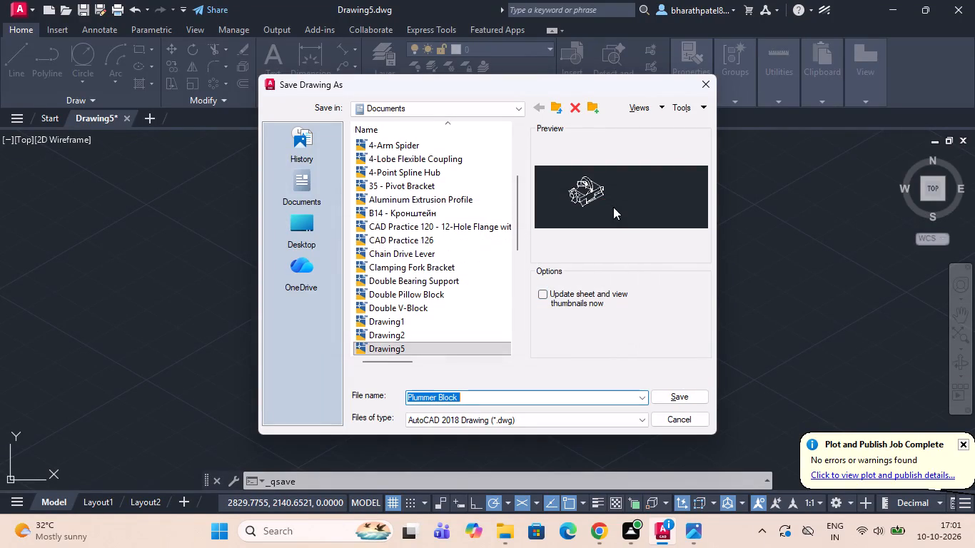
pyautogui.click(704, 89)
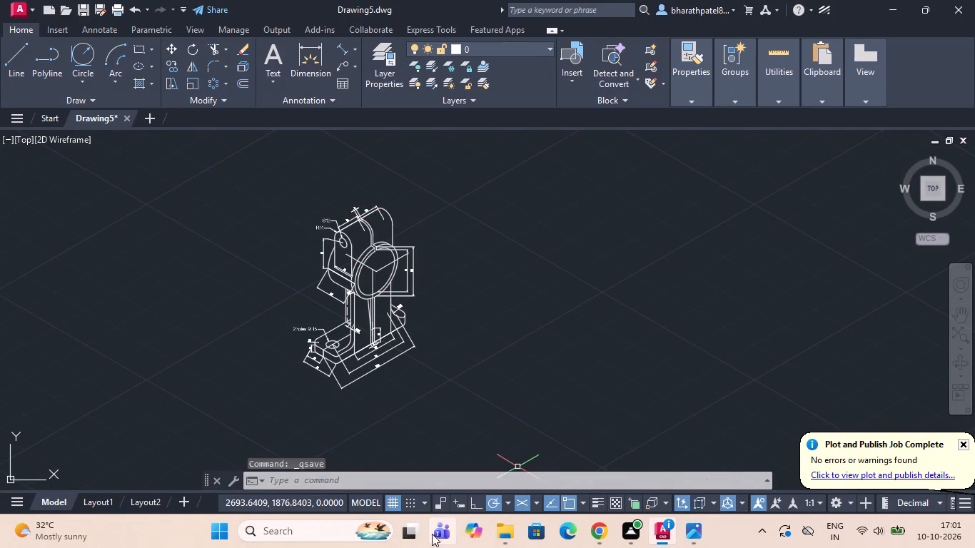
# Turn off command log recording with the LOGFILEOFF command.
pyautogui.click(438, 474)
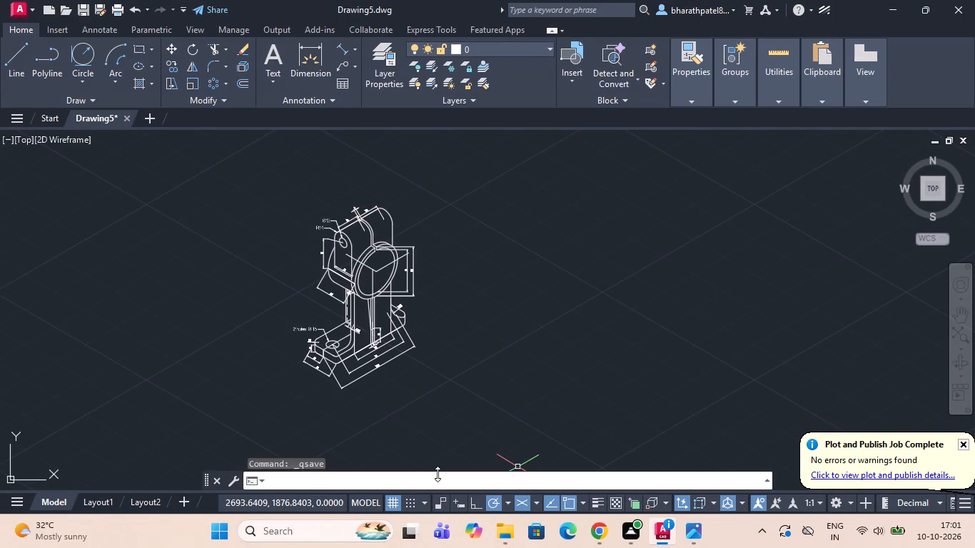
pyautogui.write('log')
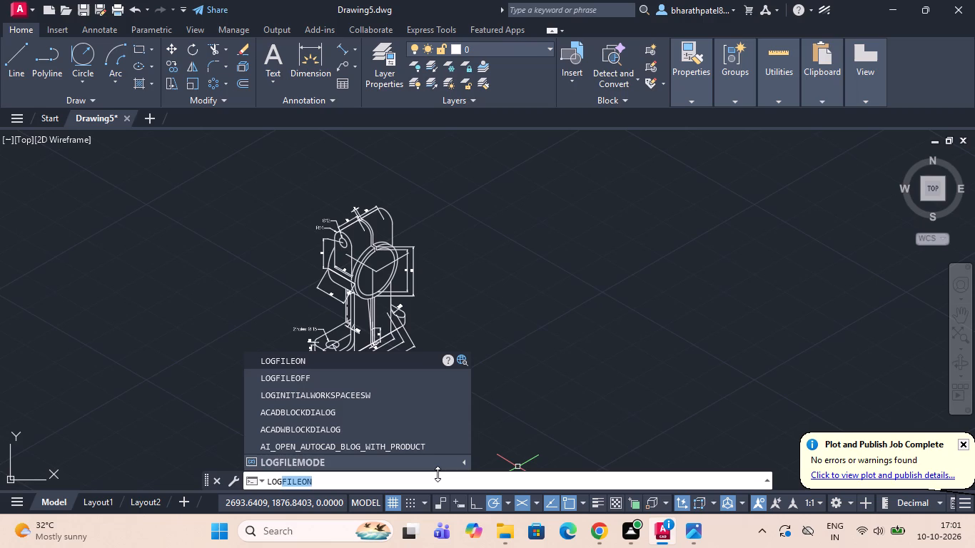
pyautogui.click(267, 376)
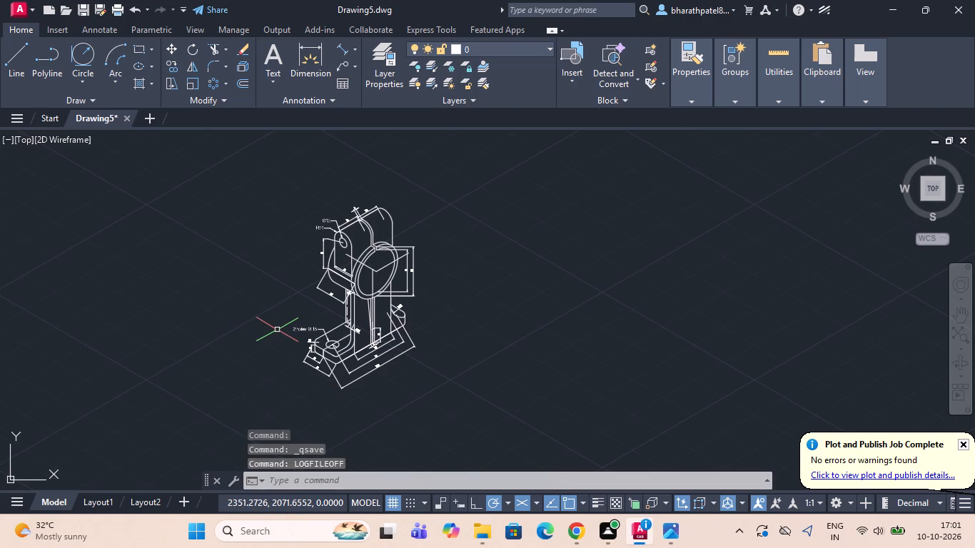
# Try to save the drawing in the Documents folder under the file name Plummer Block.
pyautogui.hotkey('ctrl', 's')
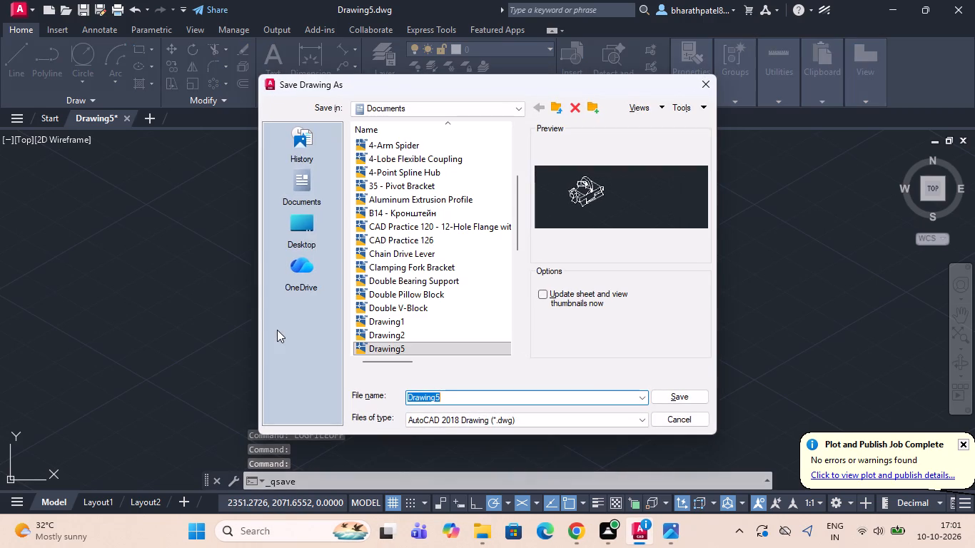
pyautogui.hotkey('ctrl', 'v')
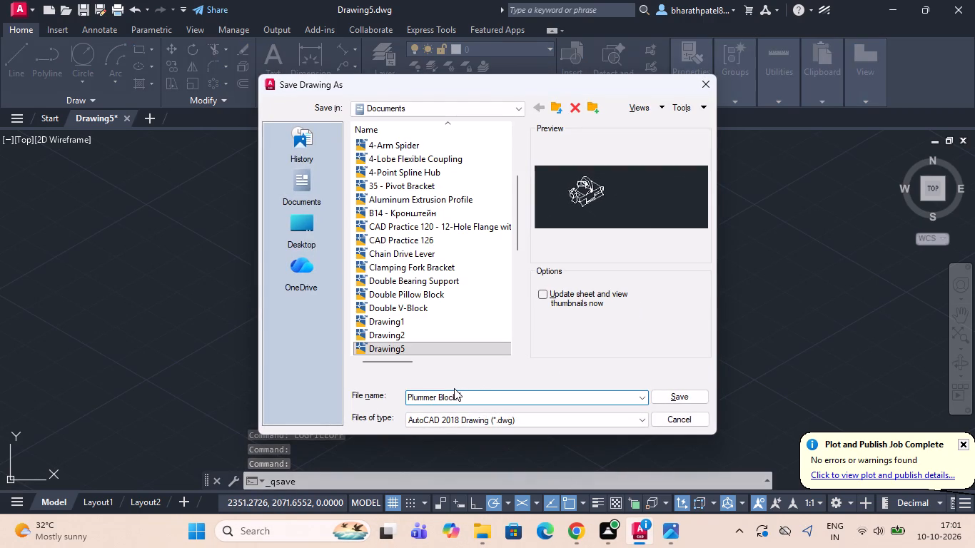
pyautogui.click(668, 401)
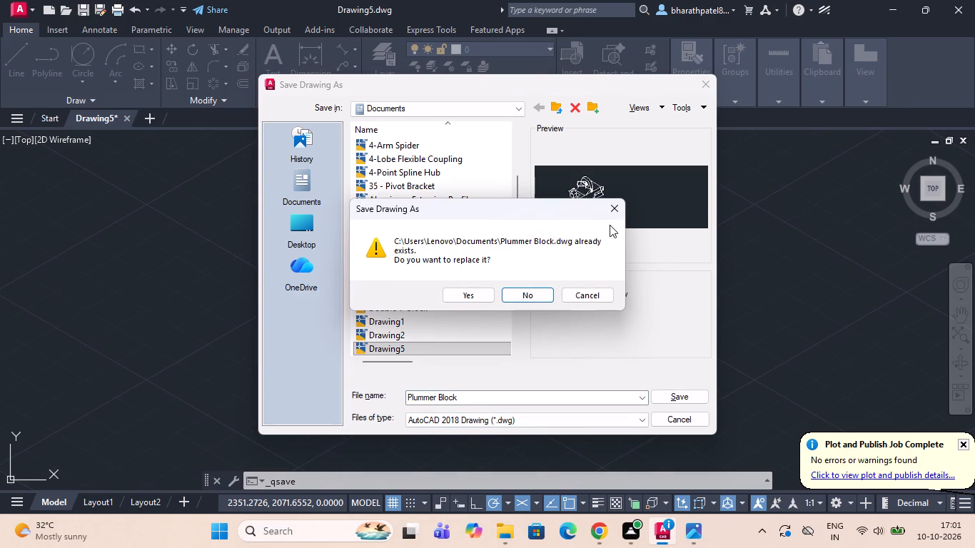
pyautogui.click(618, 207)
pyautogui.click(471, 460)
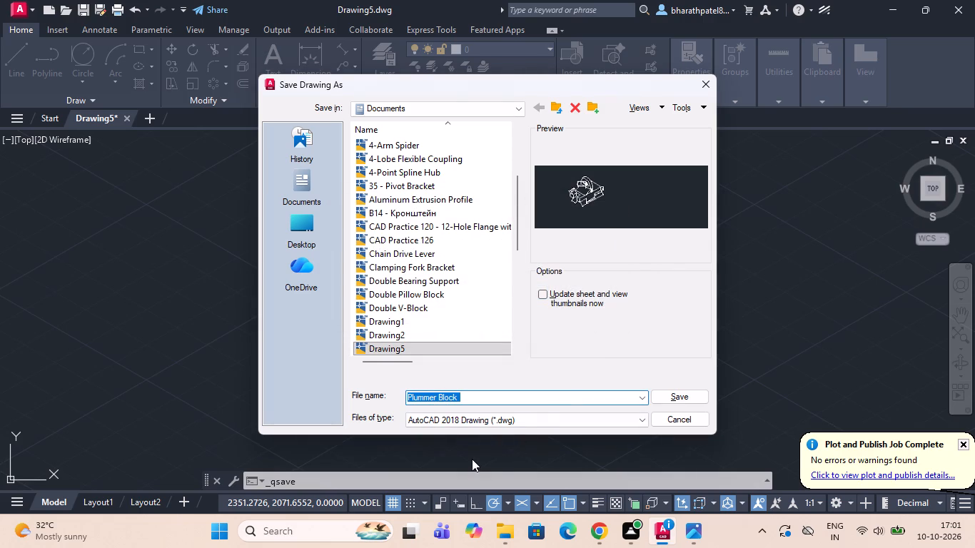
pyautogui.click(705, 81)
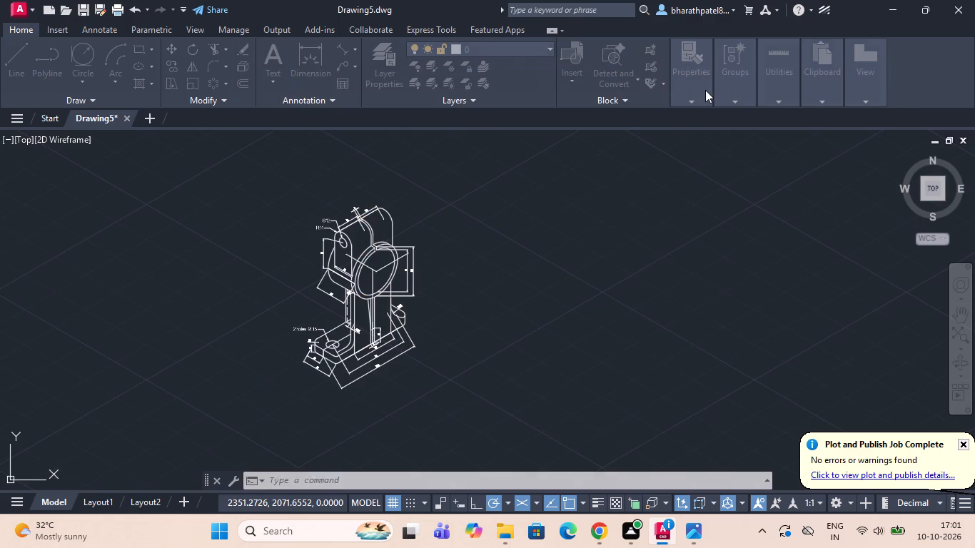
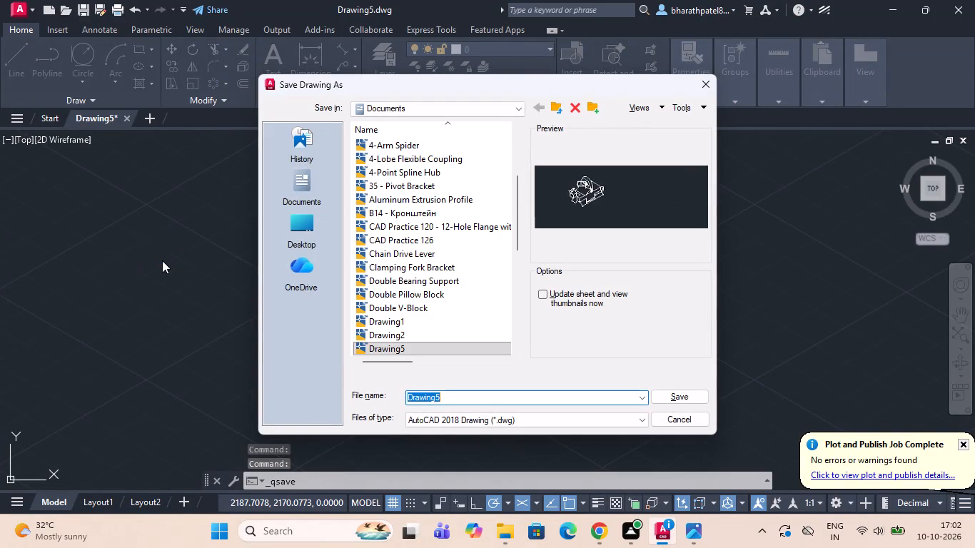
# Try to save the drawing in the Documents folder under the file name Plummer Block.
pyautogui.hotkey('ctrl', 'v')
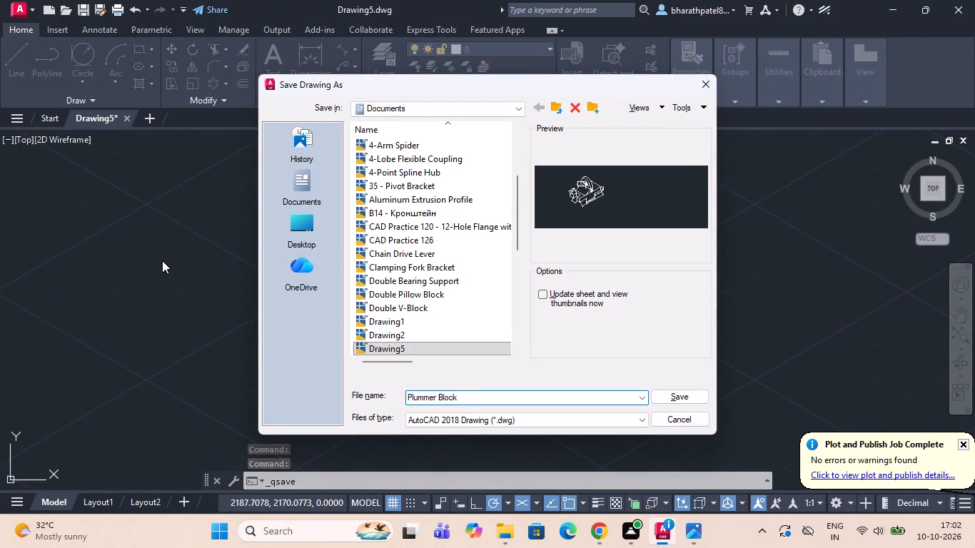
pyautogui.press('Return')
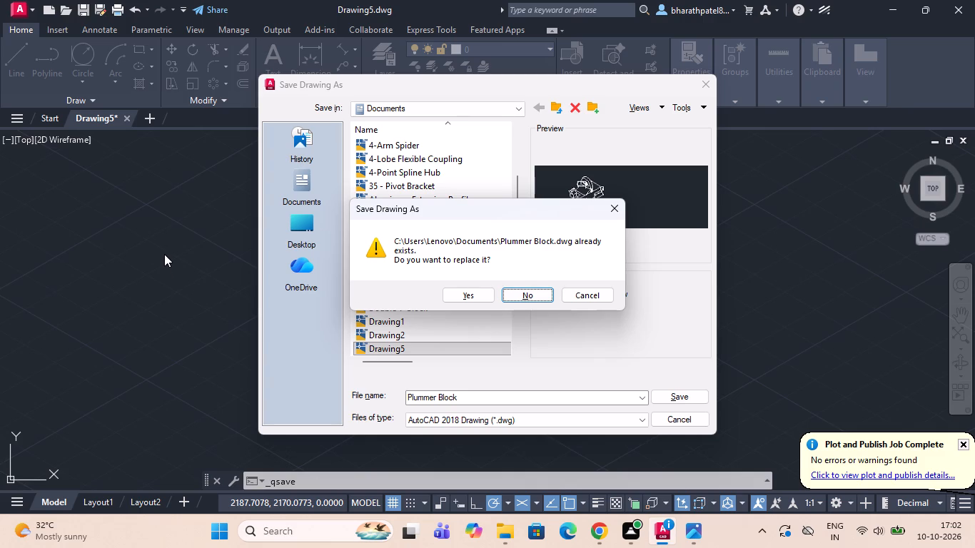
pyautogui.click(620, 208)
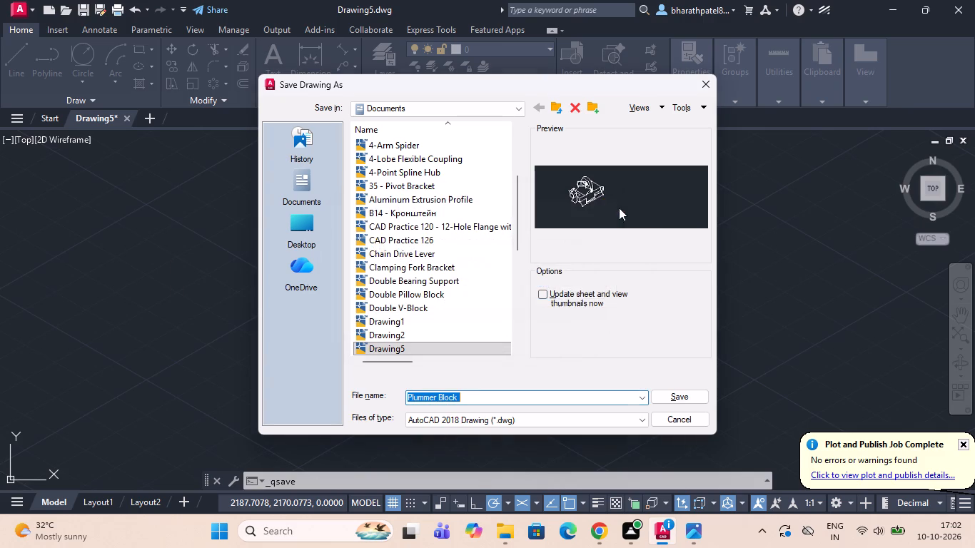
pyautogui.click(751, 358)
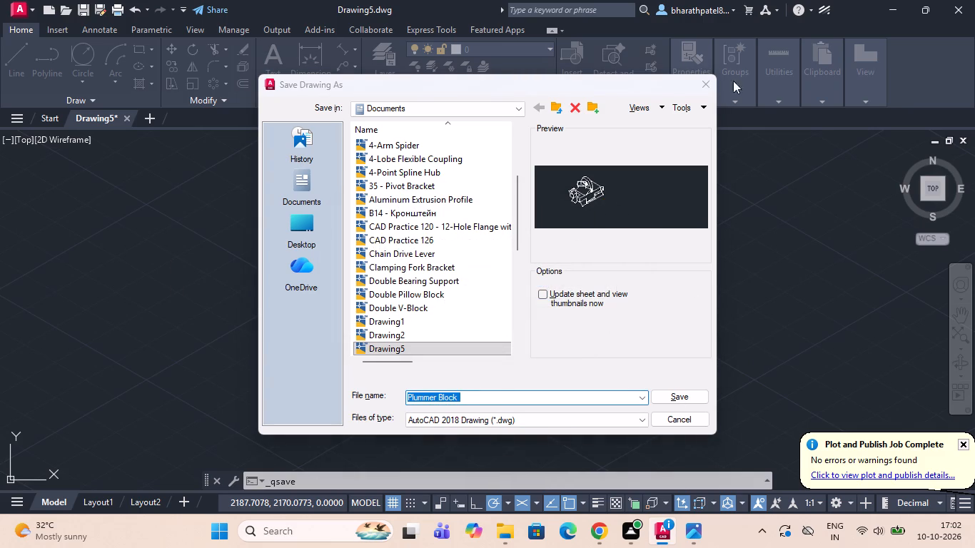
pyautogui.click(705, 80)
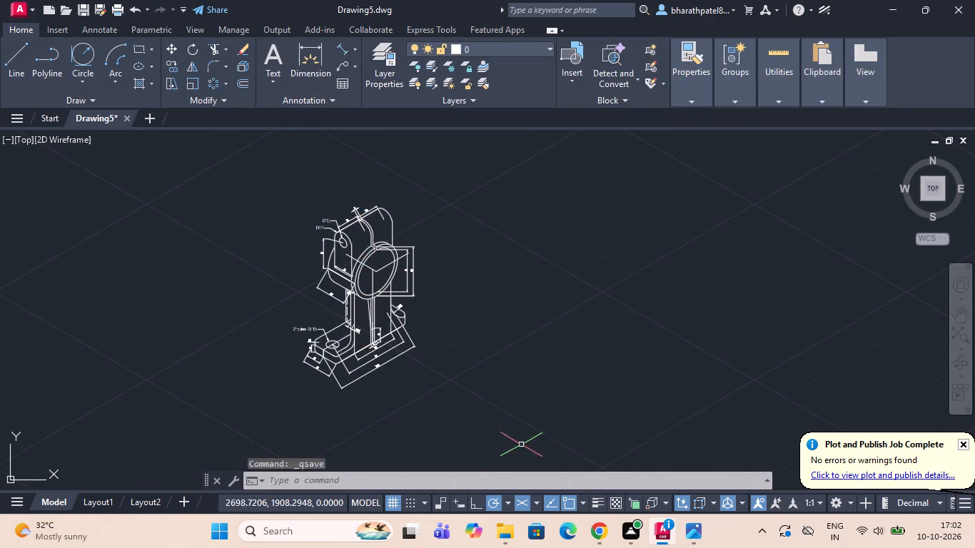
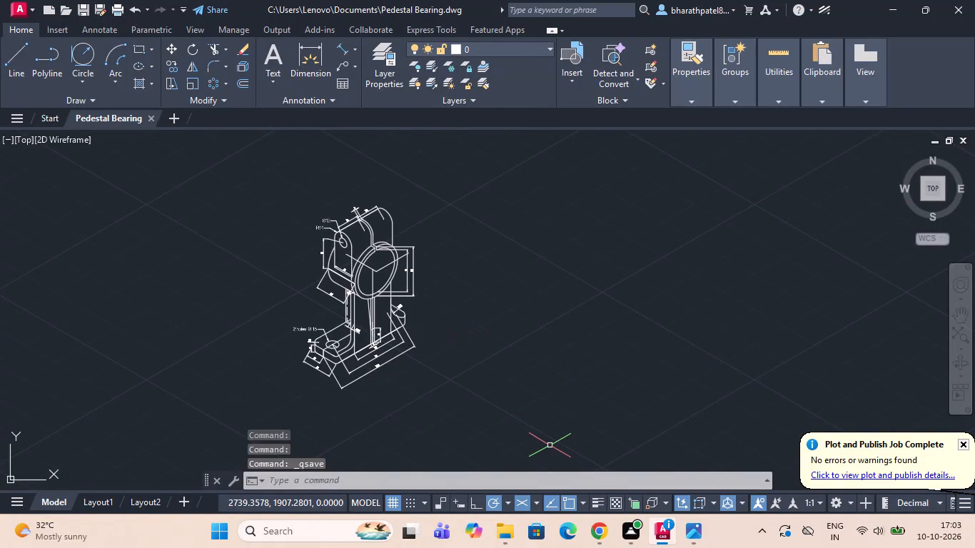
# Set up a centred landscape plot with the DWG To PDF.pc3 plotter on ISO full bleed A4 (297.00 x 210.00 MM) paper.
pyautogui.hotkey('ctrl', 'p')
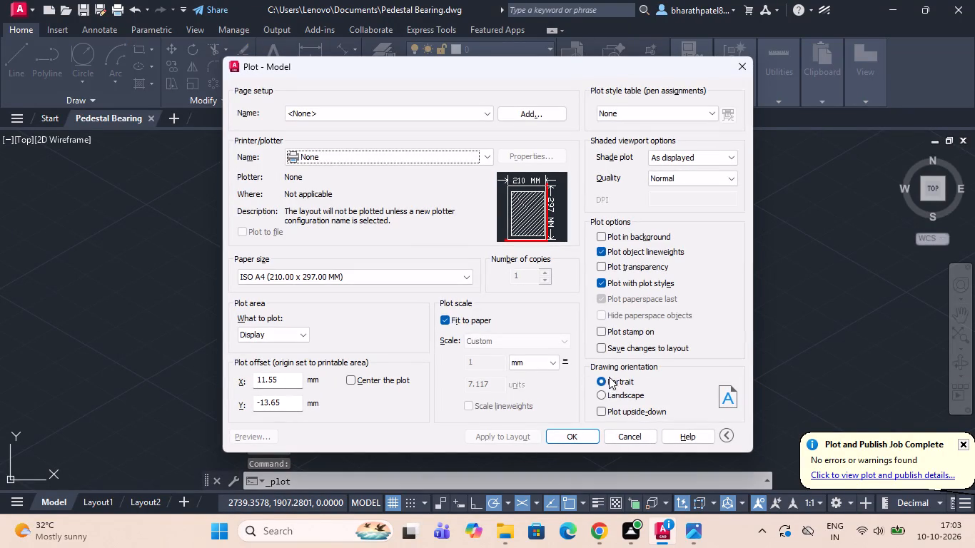
pyautogui.click(601, 392)
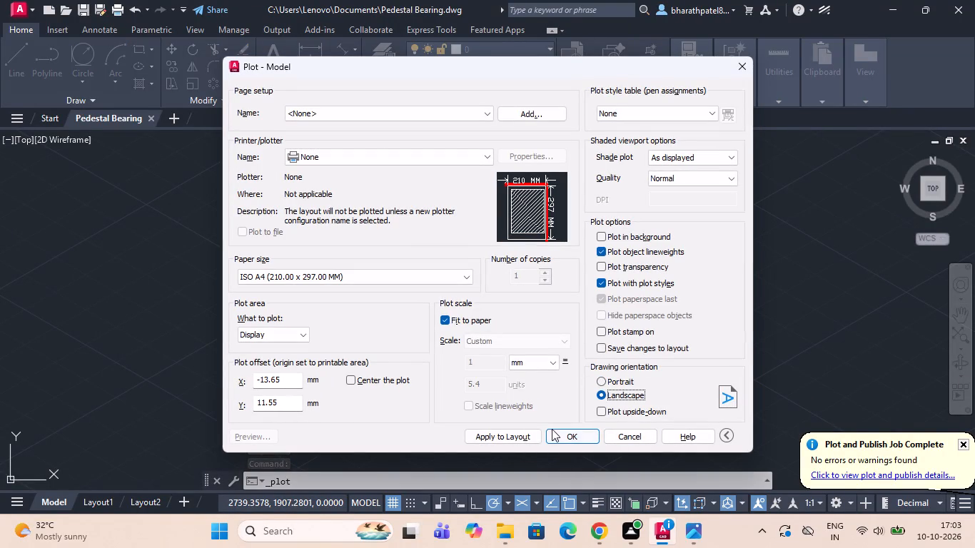
pyautogui.click(468, 158)
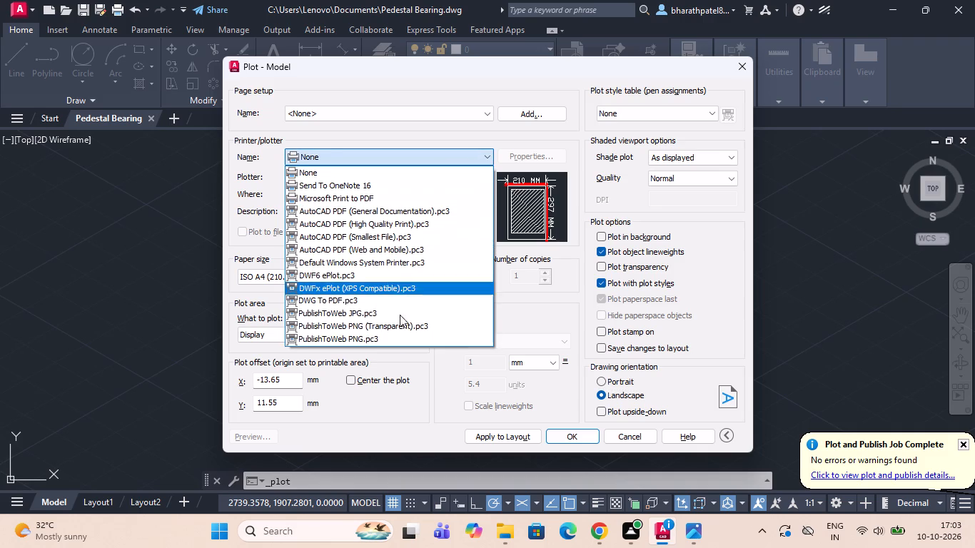
pyautogui.click(398, 306)
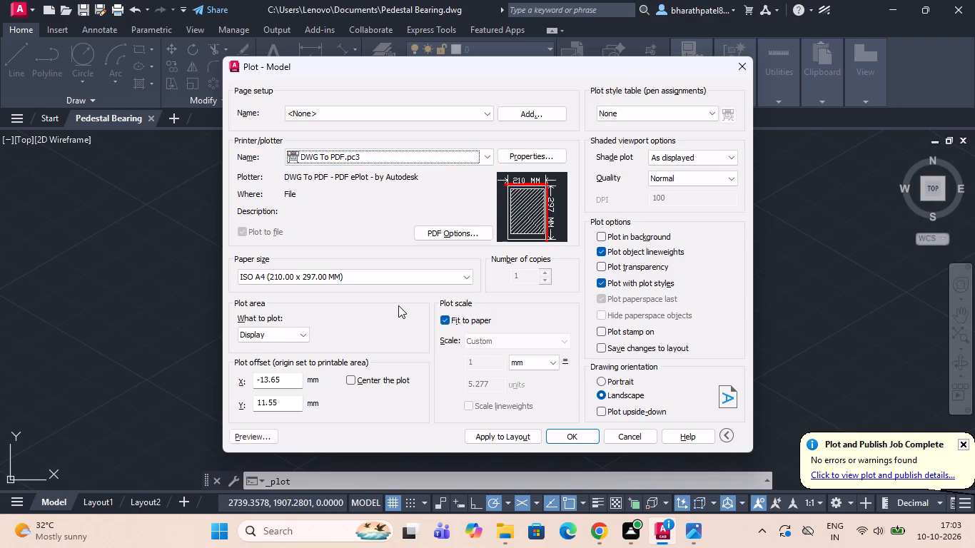
pyautogui.click(346, 380)
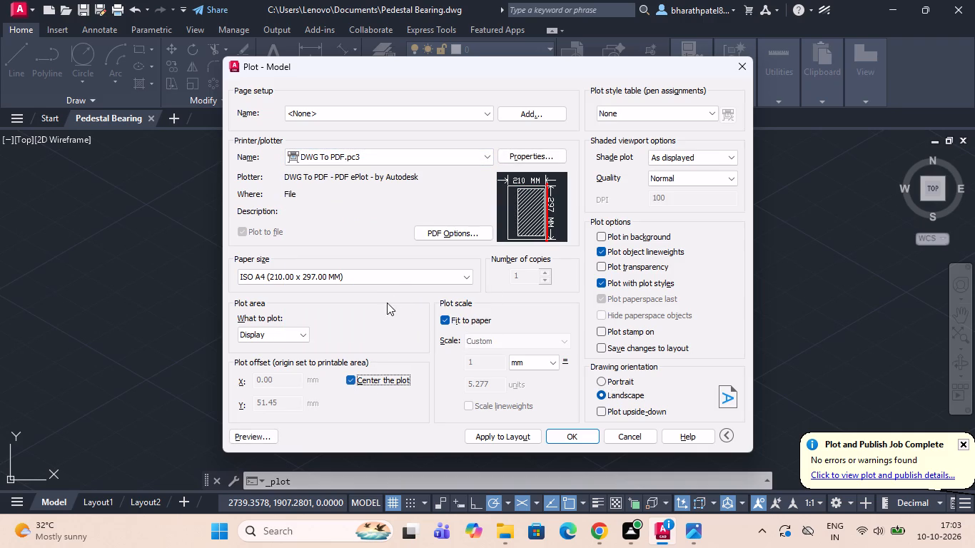
pyautogui.click(395, 279)
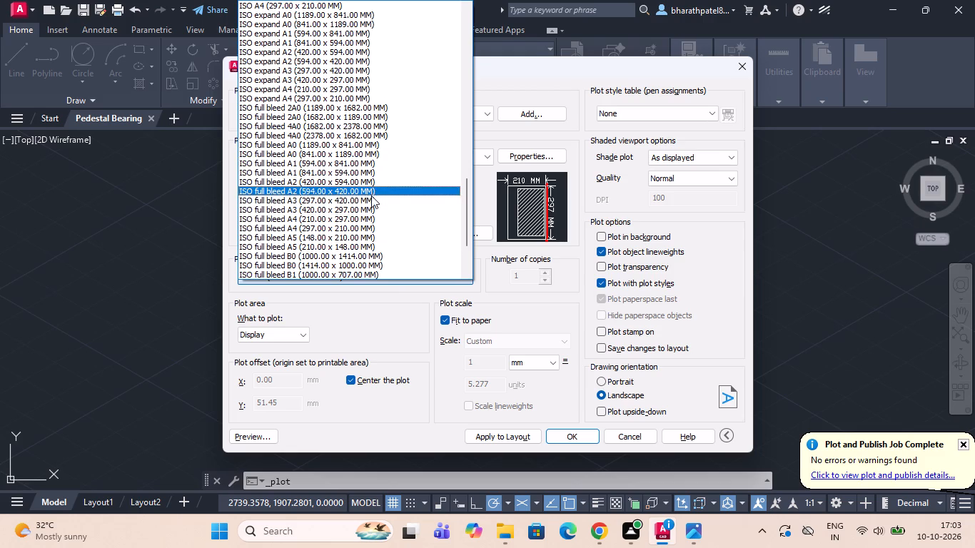
pyautogui.click(369, 229)
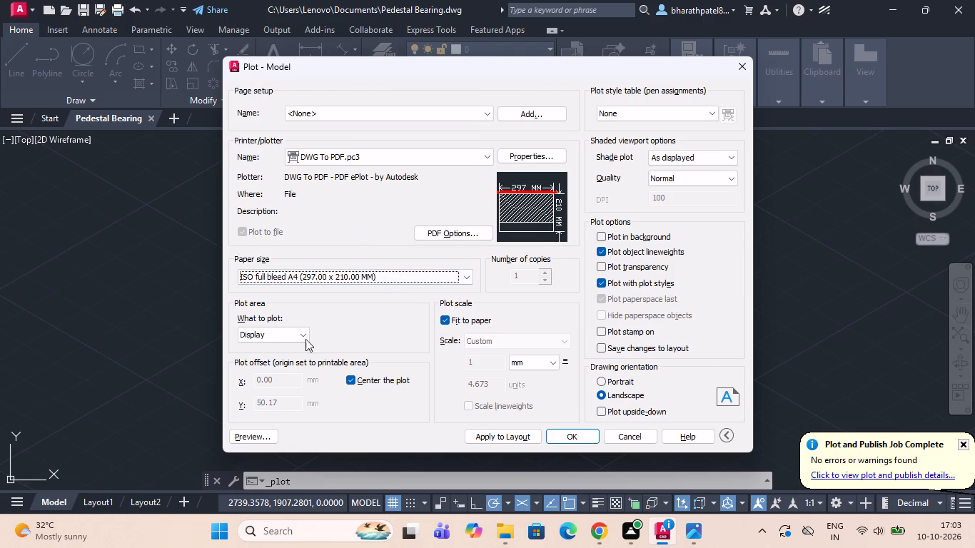
# Set the plot area to a window enclosing the whole isometric bearing drawing with its dimensions and leader notes.
pyautogui.click(303, 337)
pyautogui.click(283, 375)
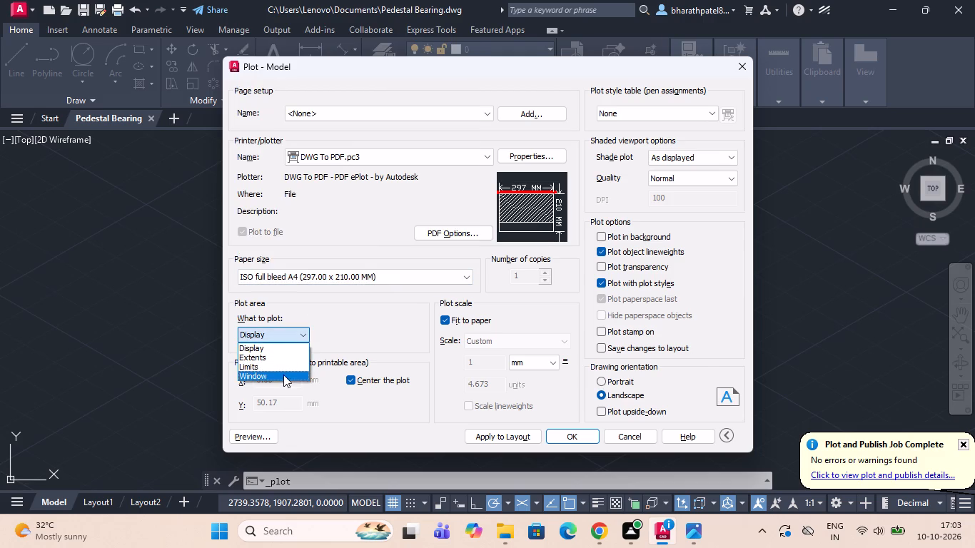
pyautogui.moveTo(261, 189); pyautogui.dragTo(336, 409)
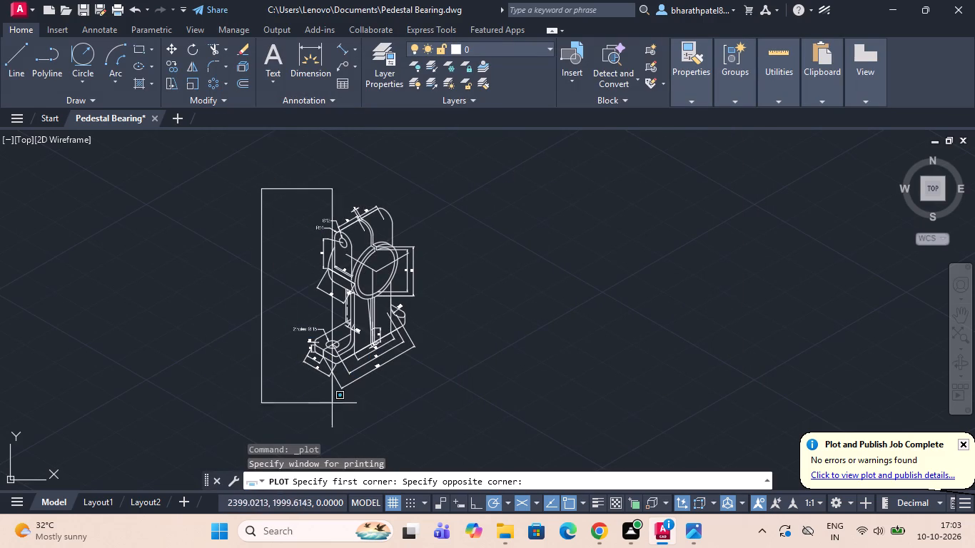
pyautogui.moveTo(336, 409); pyautogui.dragTo(438, 408)
pyautogui.click(438, 408)
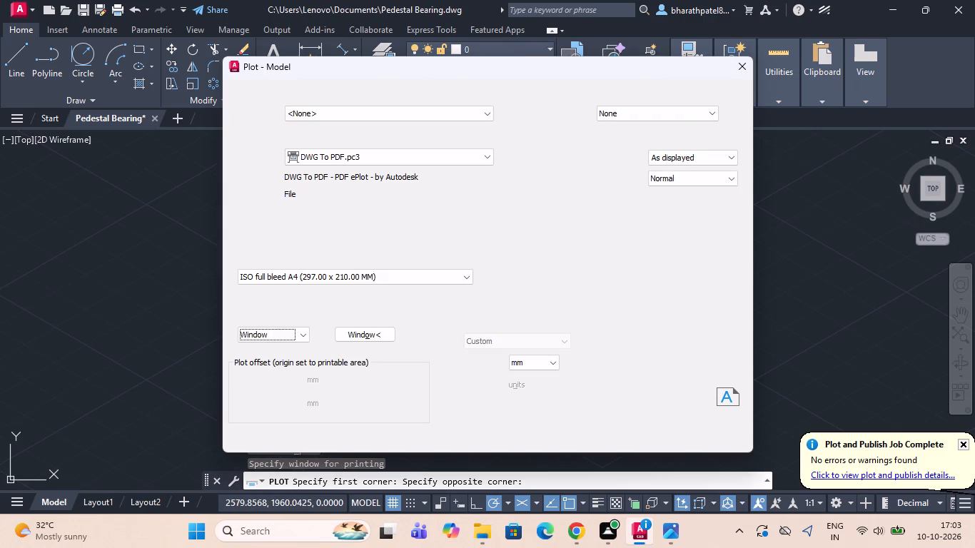
pyautogui.scroll(-1, 470, 343)
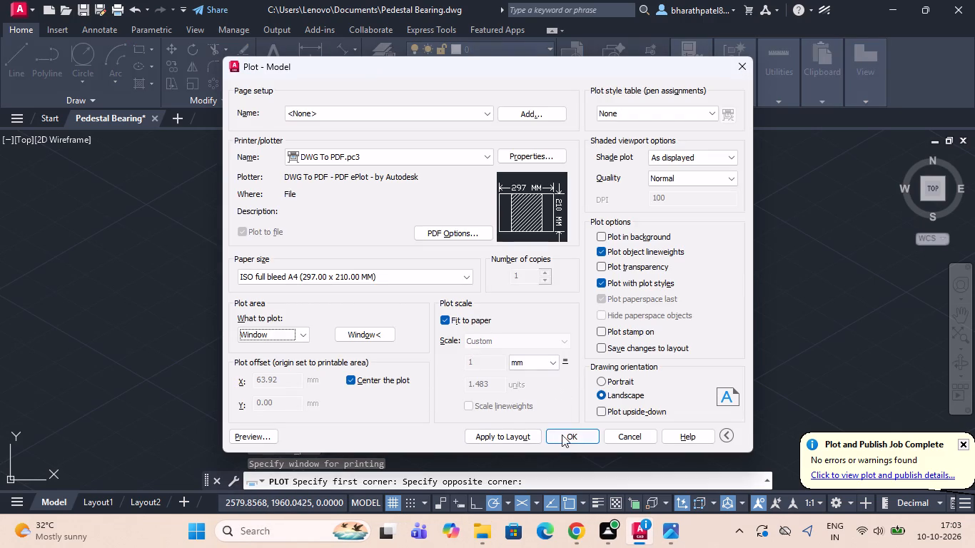
# Plot the drawing to the Documents folder as the PDF file Pedestal Bearing-Model.
pyautogui.click(568, 436)
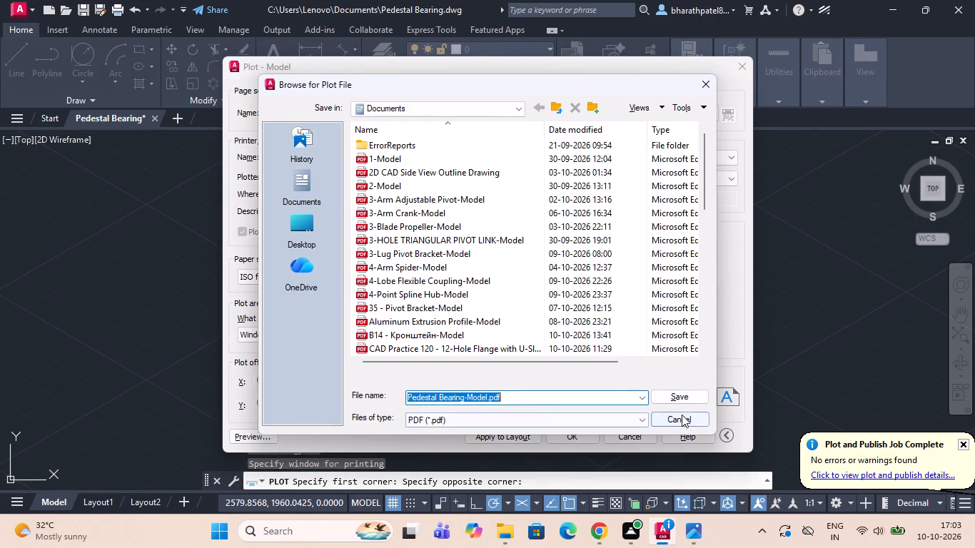
pyautogui.click(689, 395)
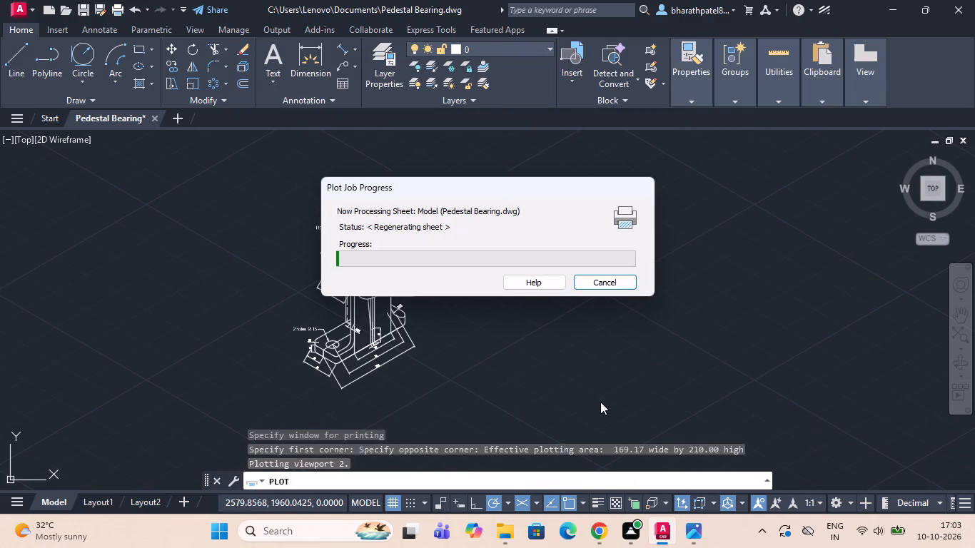